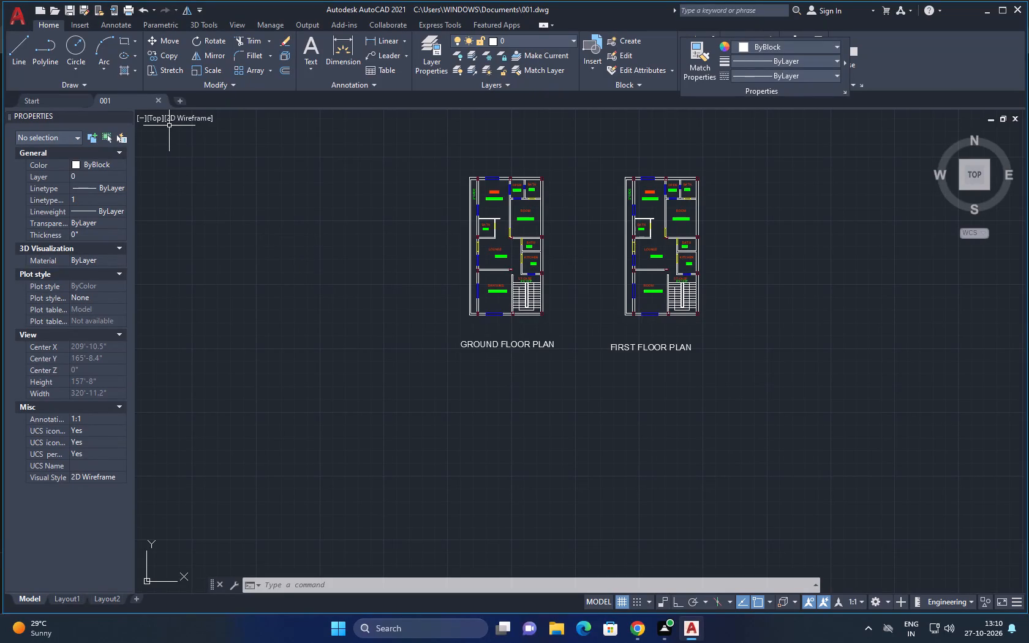
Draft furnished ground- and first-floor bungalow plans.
Save the 001 drawing containing the ground and first floor plans.
{"action": "key", "text": "ctrl+s"}
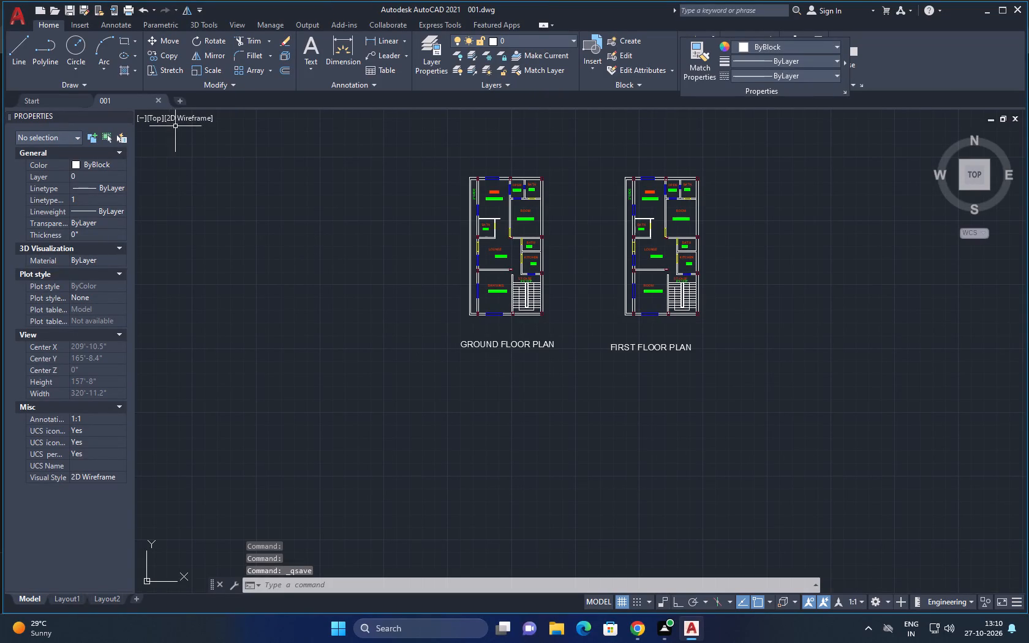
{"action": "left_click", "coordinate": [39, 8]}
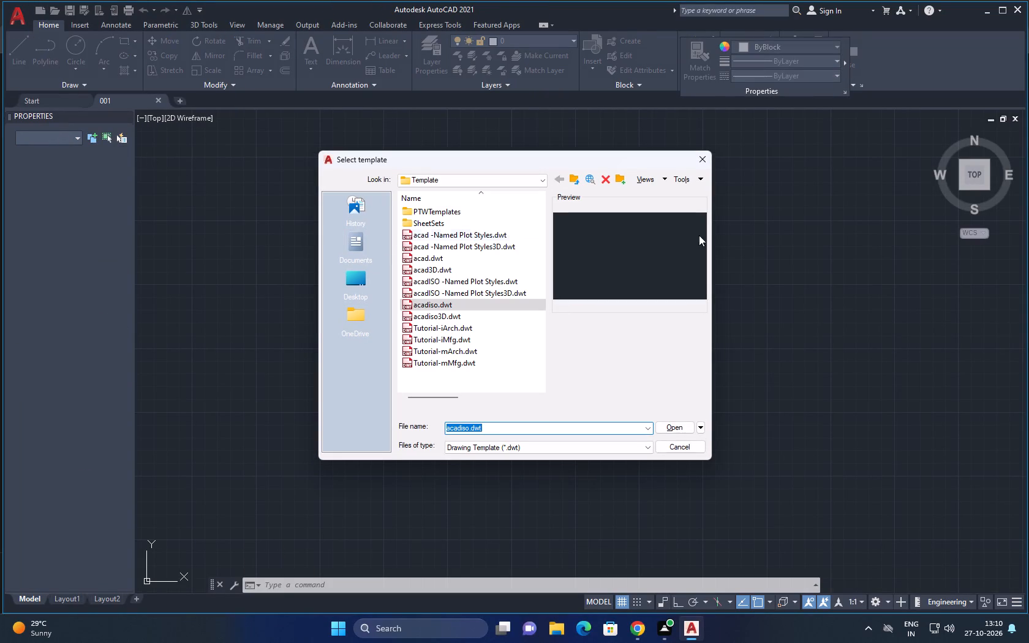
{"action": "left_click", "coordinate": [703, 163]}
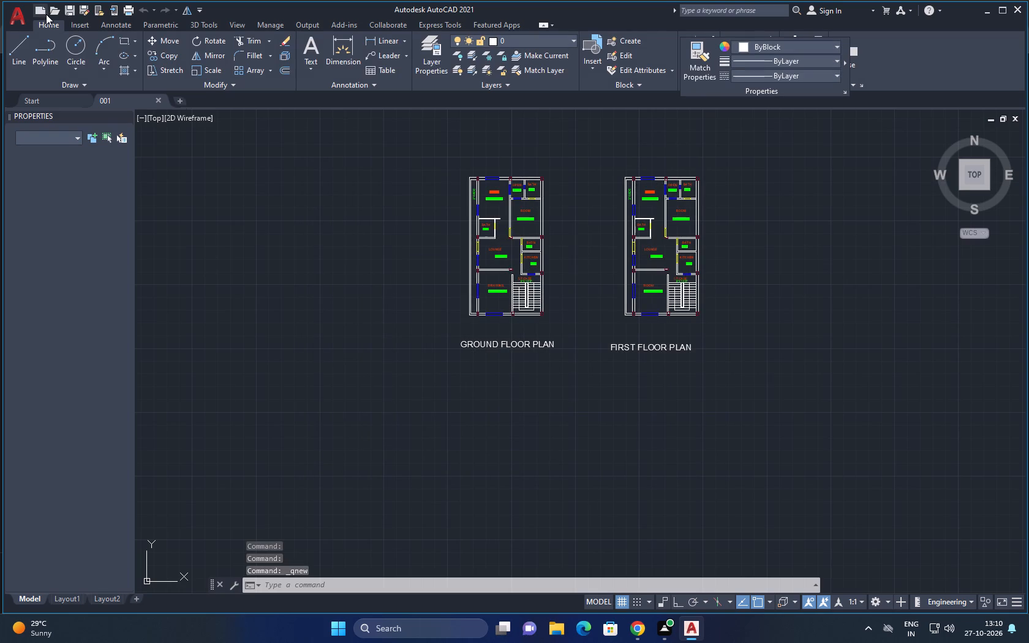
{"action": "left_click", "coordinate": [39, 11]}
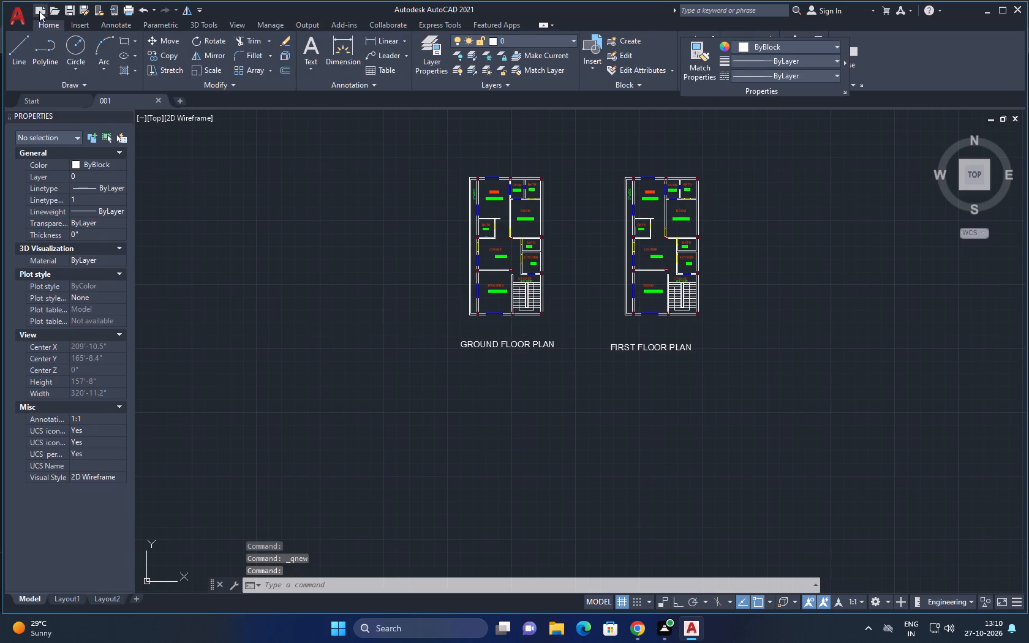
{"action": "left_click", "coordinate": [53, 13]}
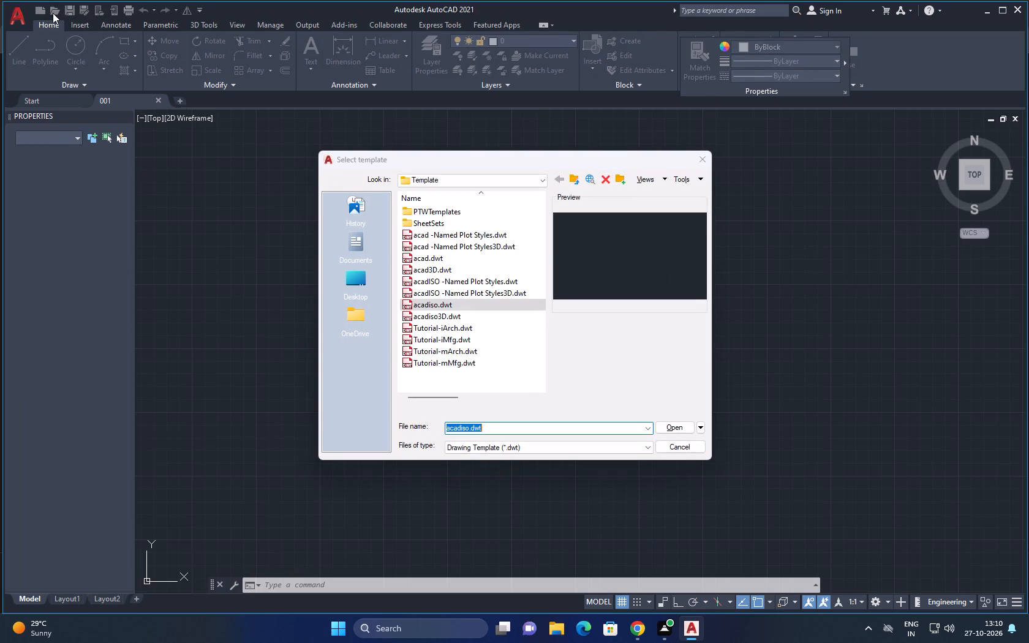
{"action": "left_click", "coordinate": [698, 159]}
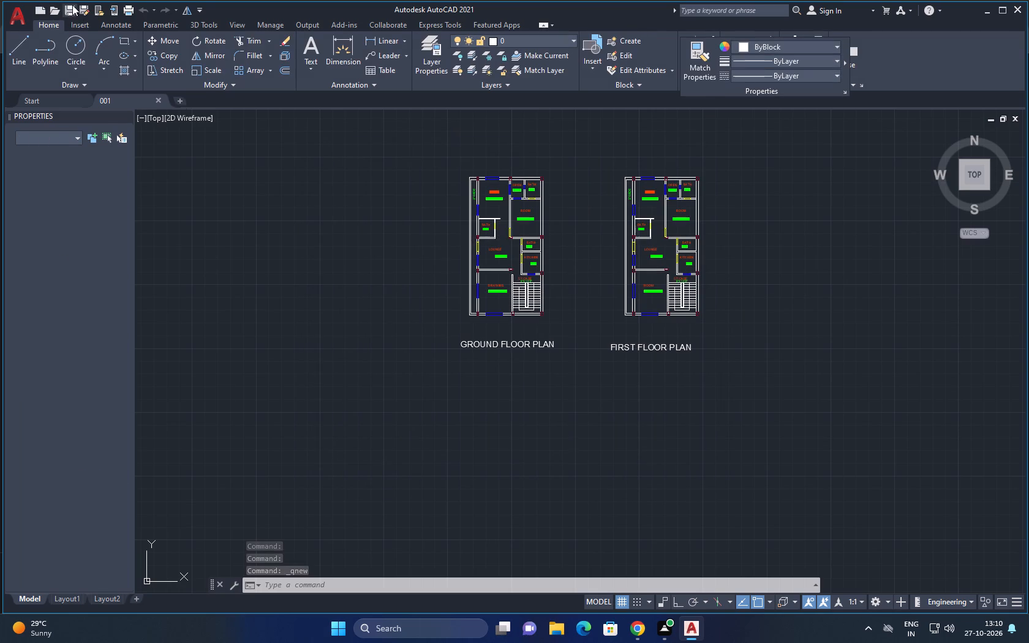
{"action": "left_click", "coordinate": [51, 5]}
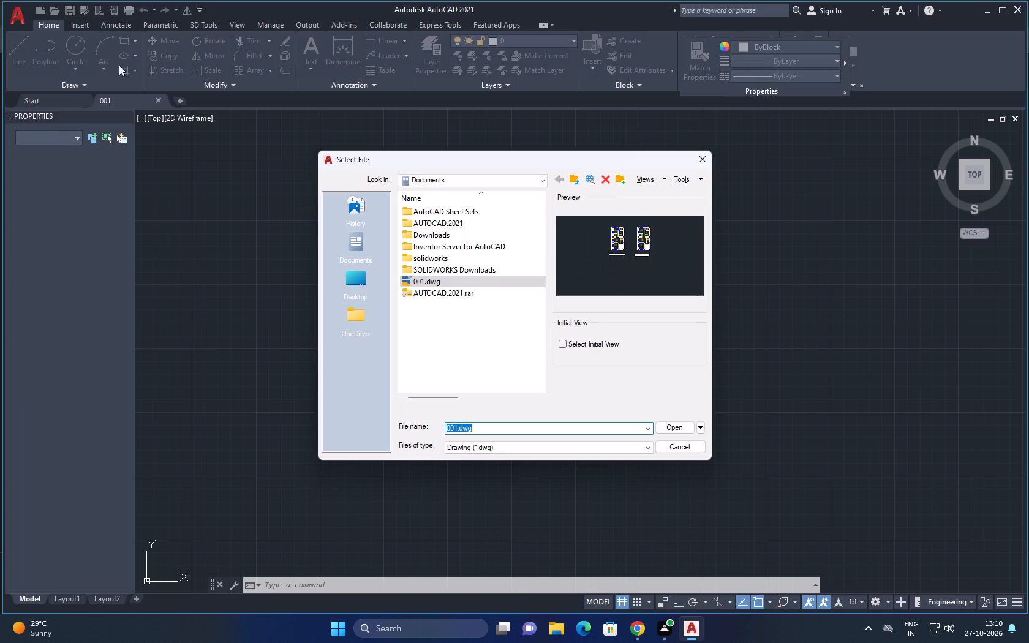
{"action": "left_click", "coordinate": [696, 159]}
Close the 001 drawing and start a new blank drawing.
{"action": "left_click", "coordinate": [157, 100]}
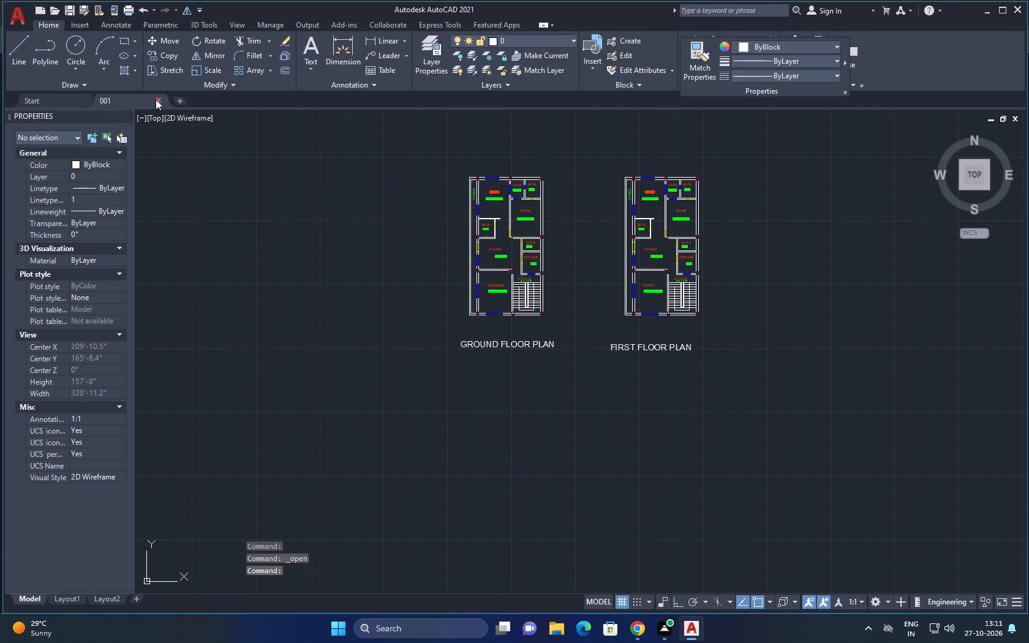
{"action": "left_click", "coordinate": [235, 251]}
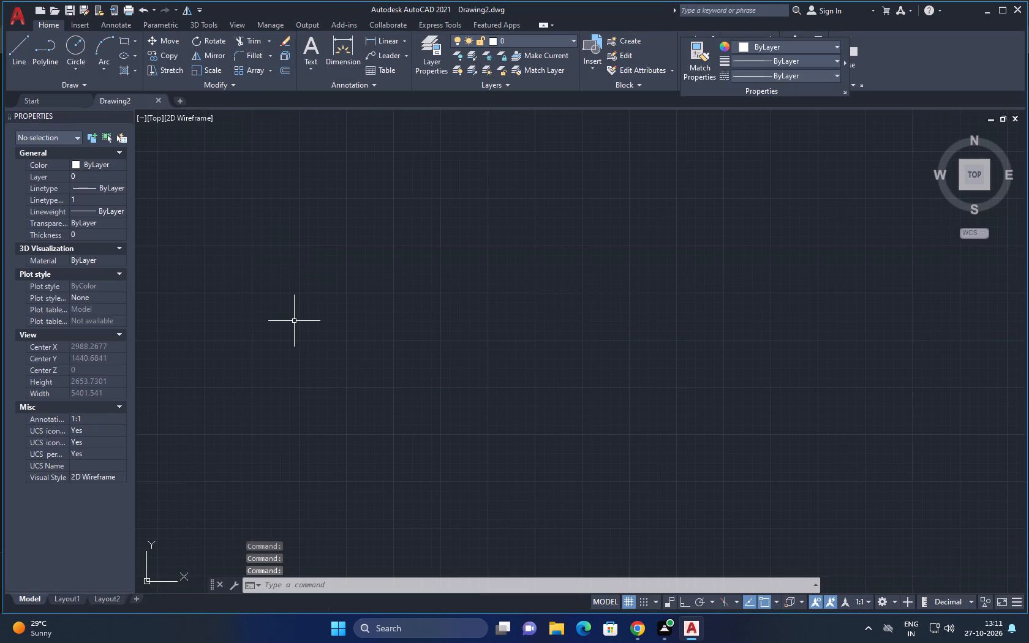
Configure the drawing units to Engineering length with 0'-0.0" precision and an insertion scale in inches.
{"action": "type", "text": "UN"}
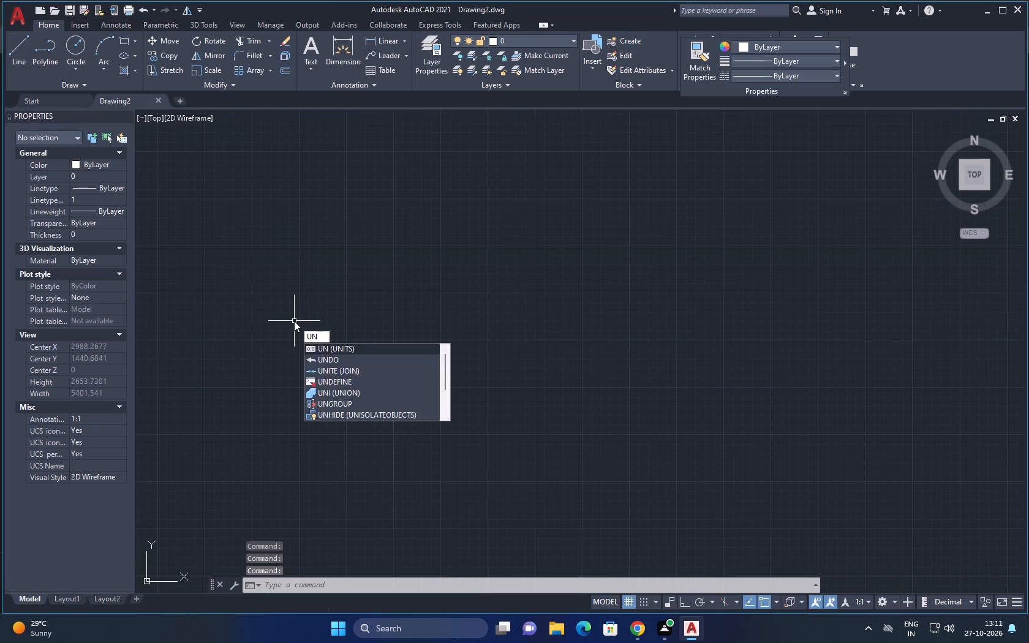
{"action": "key", "text": "space"}
{"action": "left_click", "coordinate": [461, 228]}
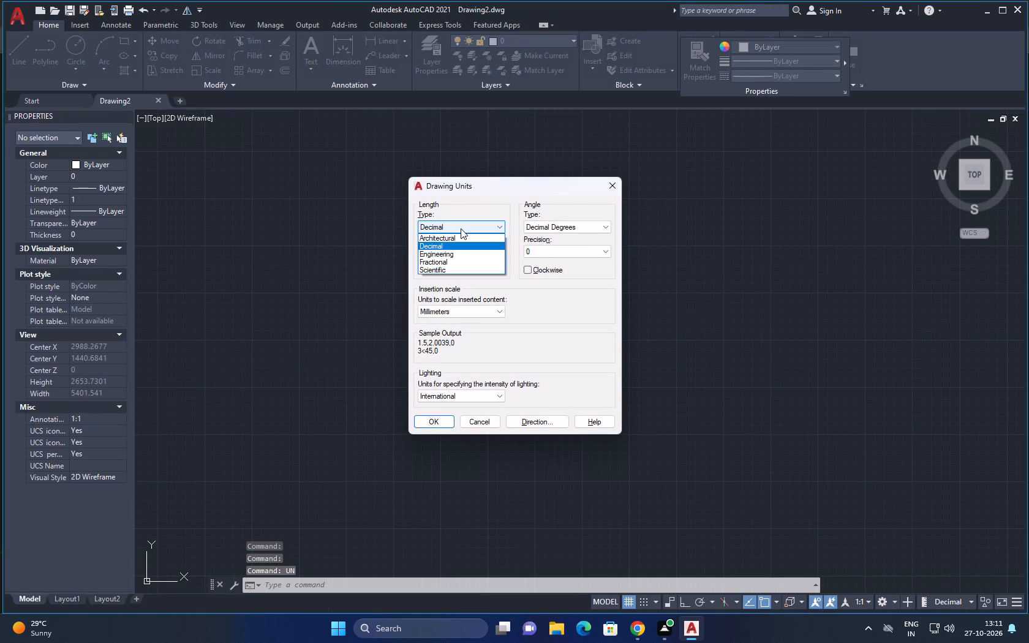
{"action": "left_click", "coordinate": [458, 254]}
{"action": "left_click", "coordinate": [464, 256]}
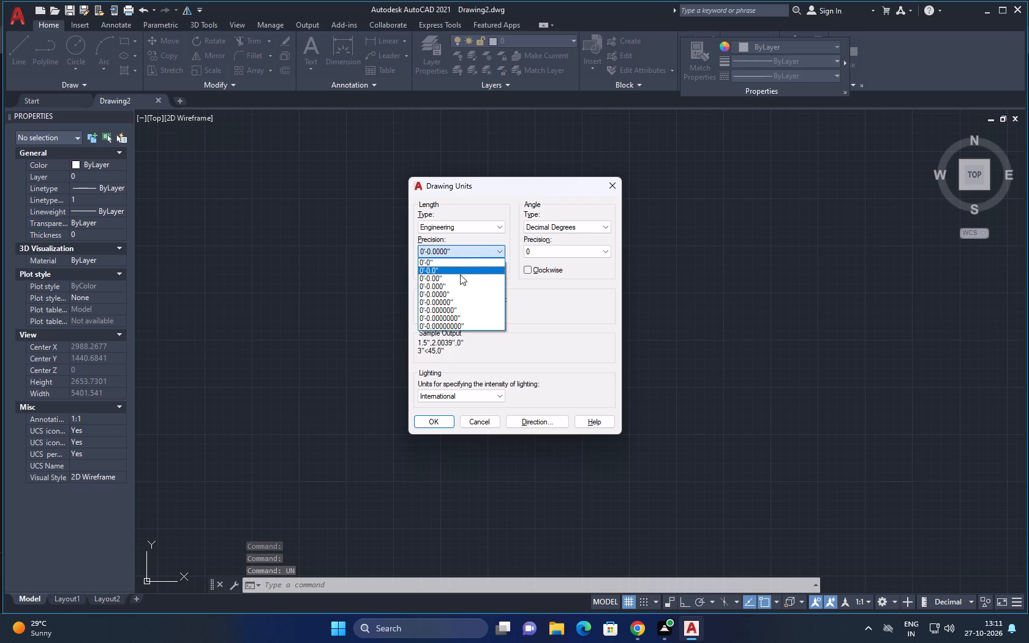
{"action": "left_click", "coordinate": [460, 274]}
{"action": "left_click", "coordinate": [467, 247]}
{"action": "left_click", "coordinate": [458, 270]}
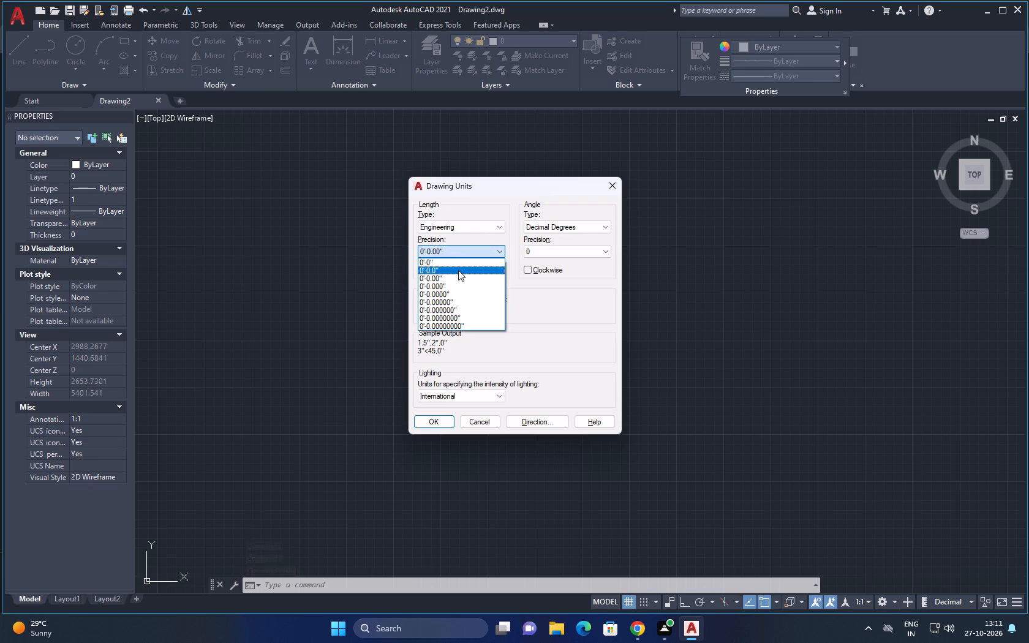
{"action": "left_click", "coordinate": [444, 312]}
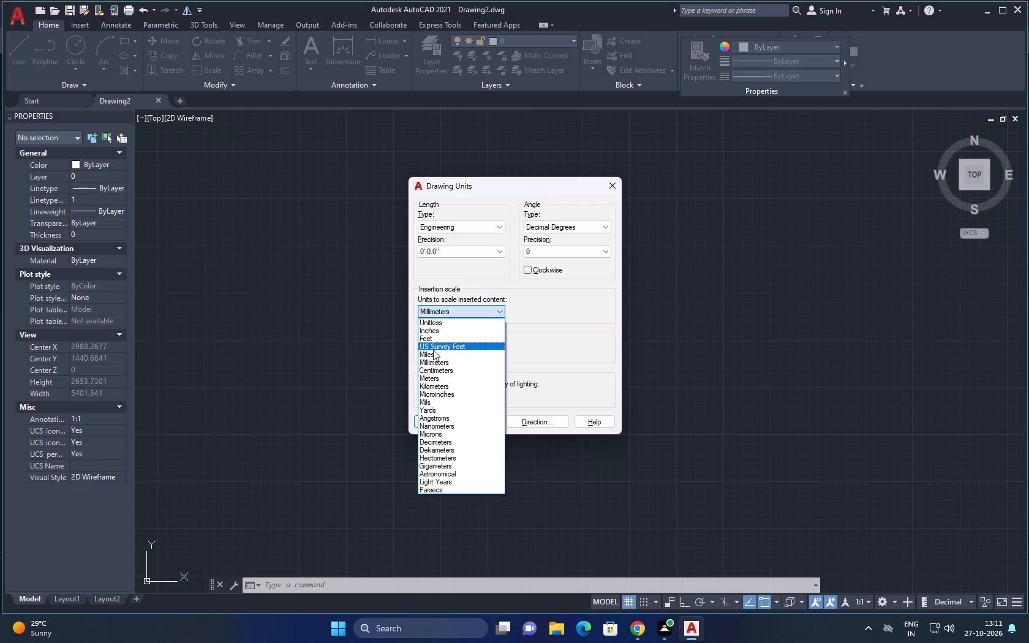
{"action": "left_click", "coordinate": [433, 339]}
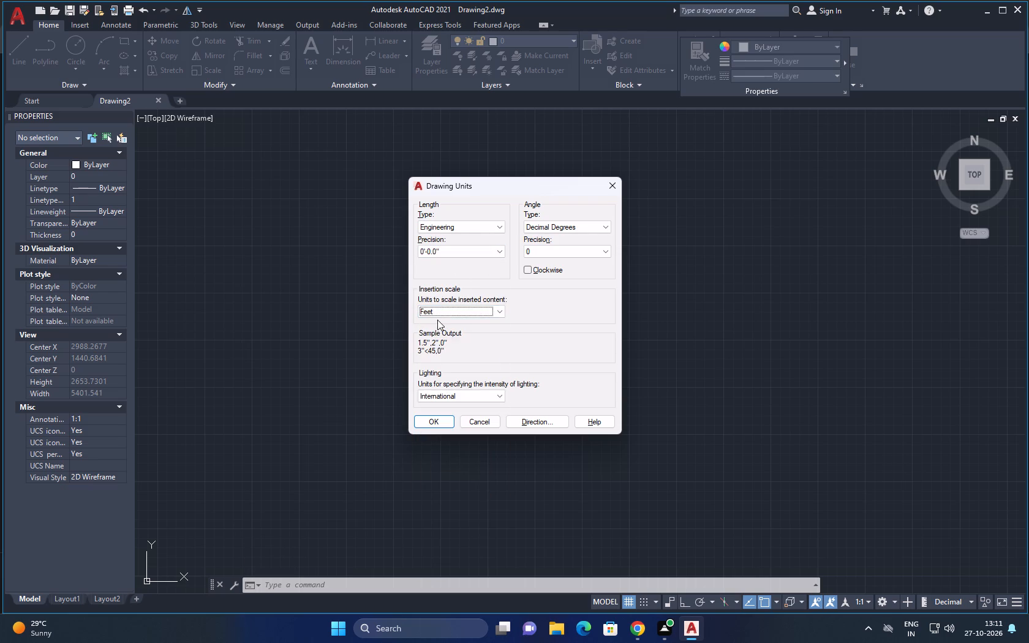
{"action": "left_click", "coordinate": [439, 308]}
{"action": "left_click", "coordinate": [438, 333]}
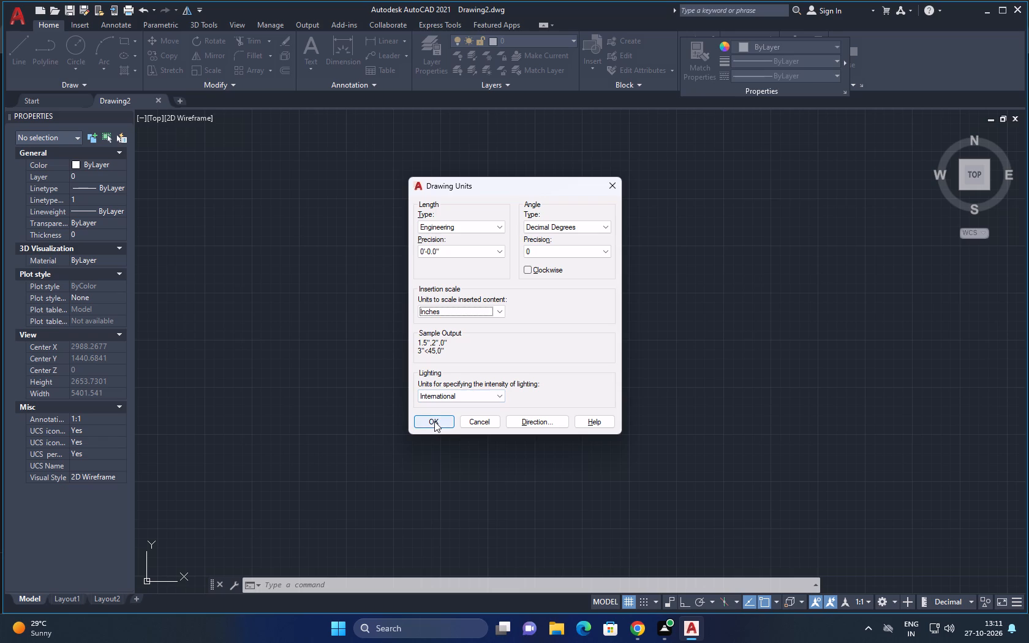
{"action": "left_click", "coordinate": [434, 421]}
{"action": "type", "text": "UN"}
{"action": "left_click", "coordinate": [481, 440]}
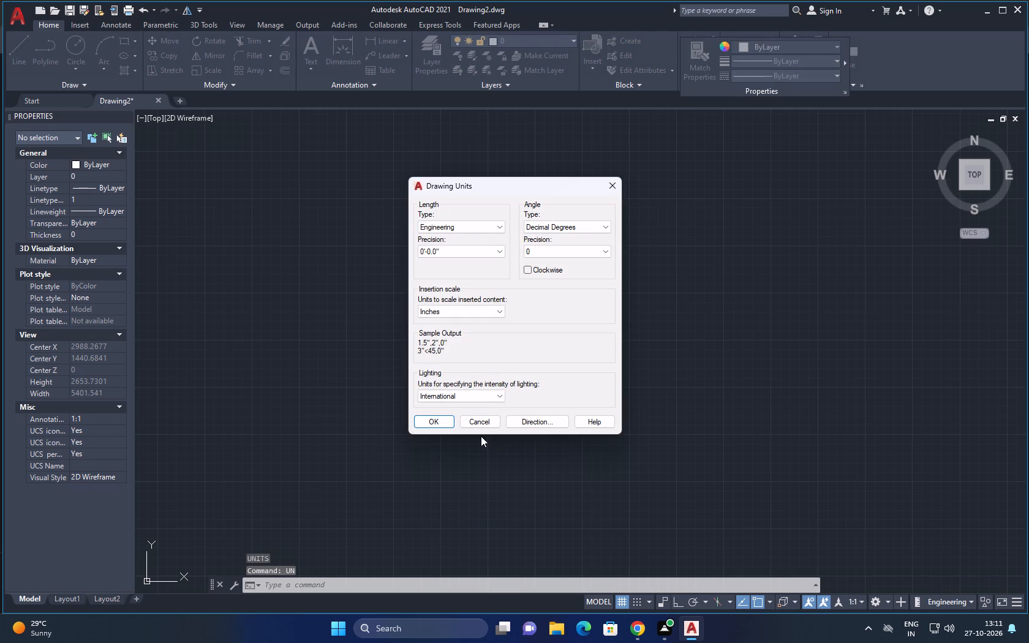
{"action": "left_click", "coordinate": [439, 422]}
Set the model space limits from lower left corner 0,0 to upper right corner 100,100.
{"action": "type", "text": "LIM"}
{"action": "left_click", "coordinate": [480, 459]}
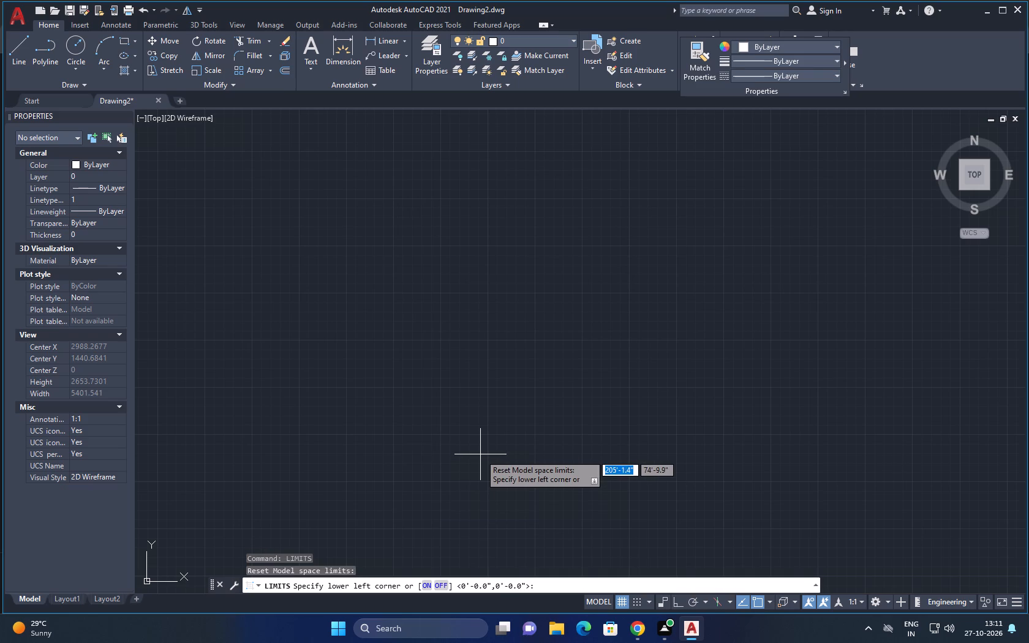
{"action": "key", "text": "0"}
{"action": "key", "text": "period"}
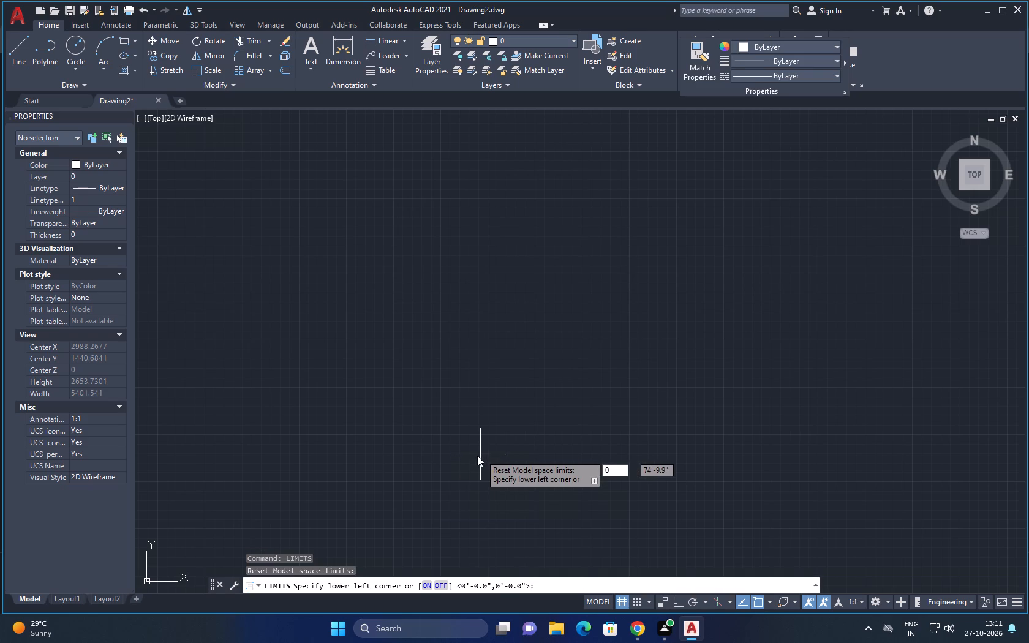
{"action": "key", "text": "BackSpace"}
{"action": "key", "text": "comma"}
{"action": "key", "text": "0"}
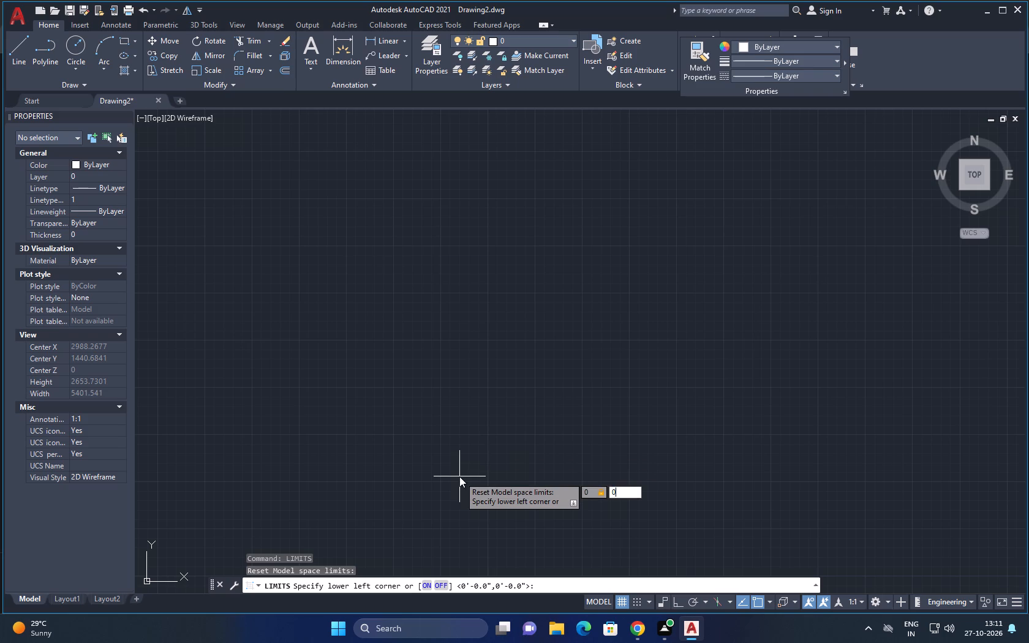
{"action": "key", "text": "Return"}
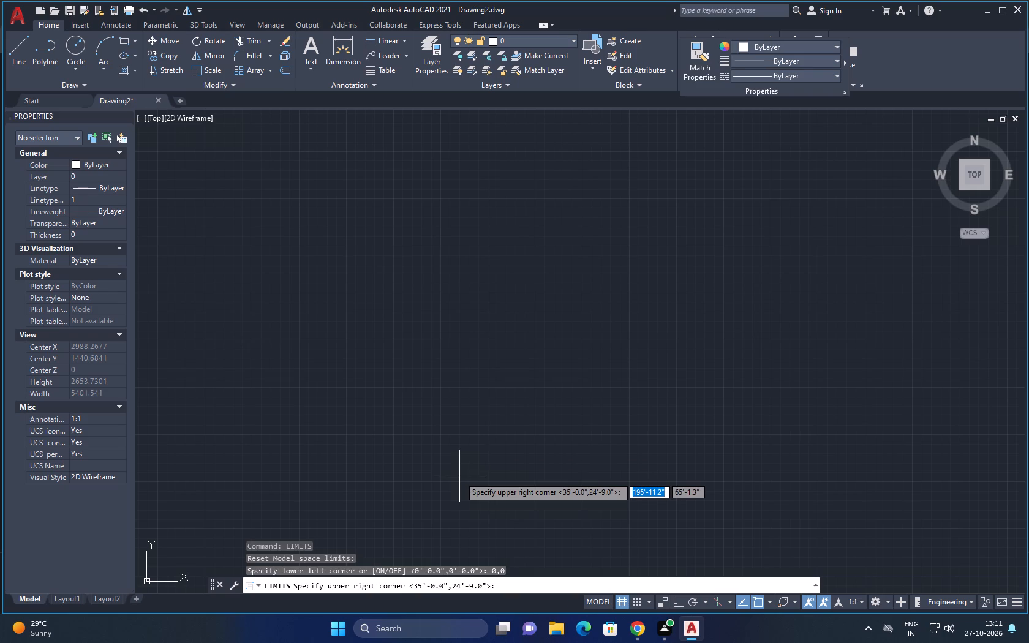
{"action": "type", "text": "100,100,"}
{"action": "key", "text": "Return"}
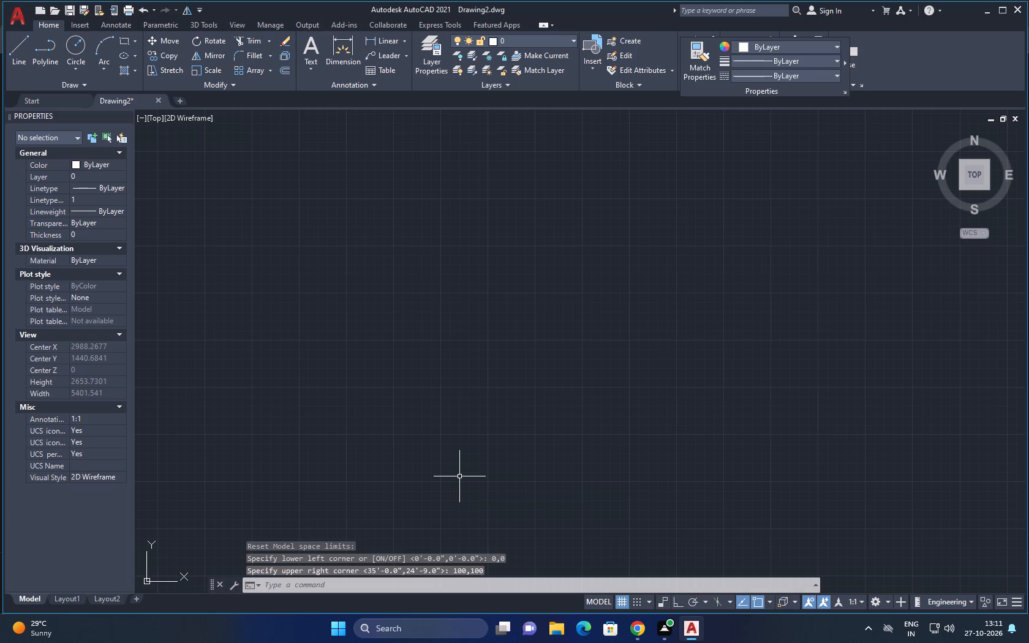
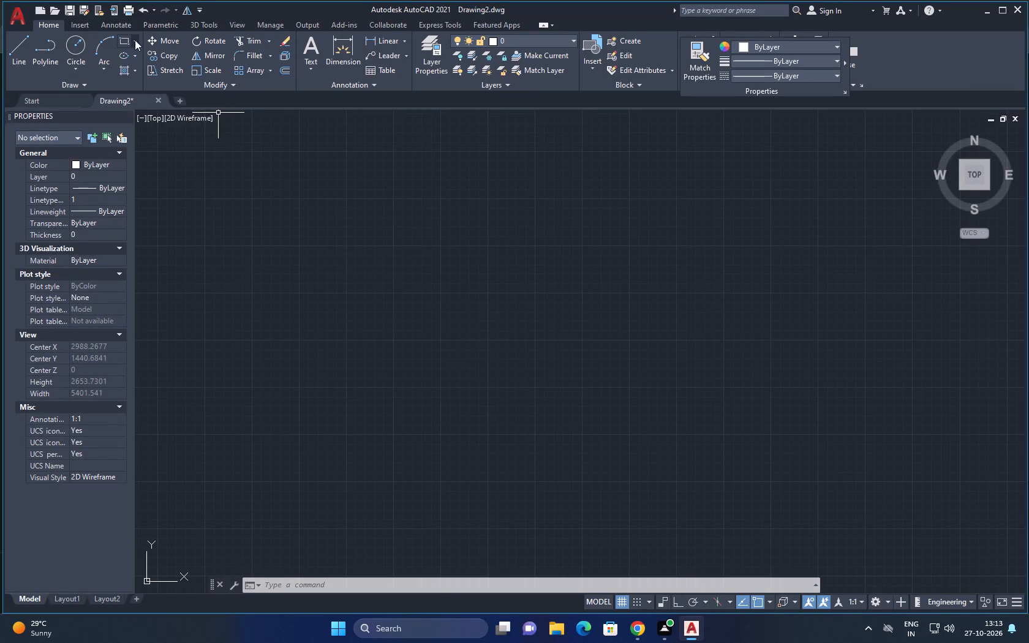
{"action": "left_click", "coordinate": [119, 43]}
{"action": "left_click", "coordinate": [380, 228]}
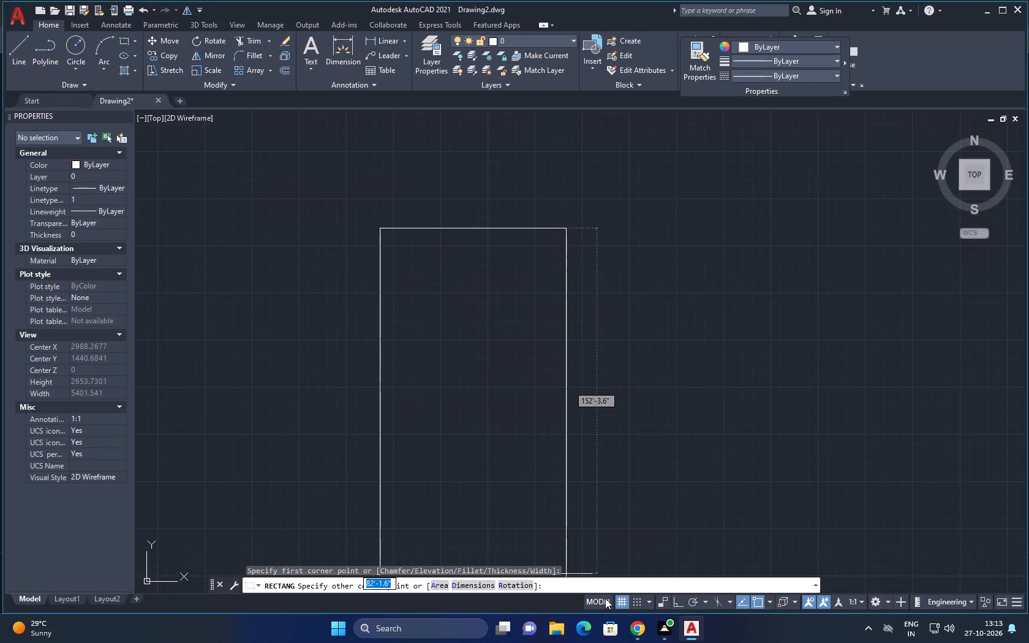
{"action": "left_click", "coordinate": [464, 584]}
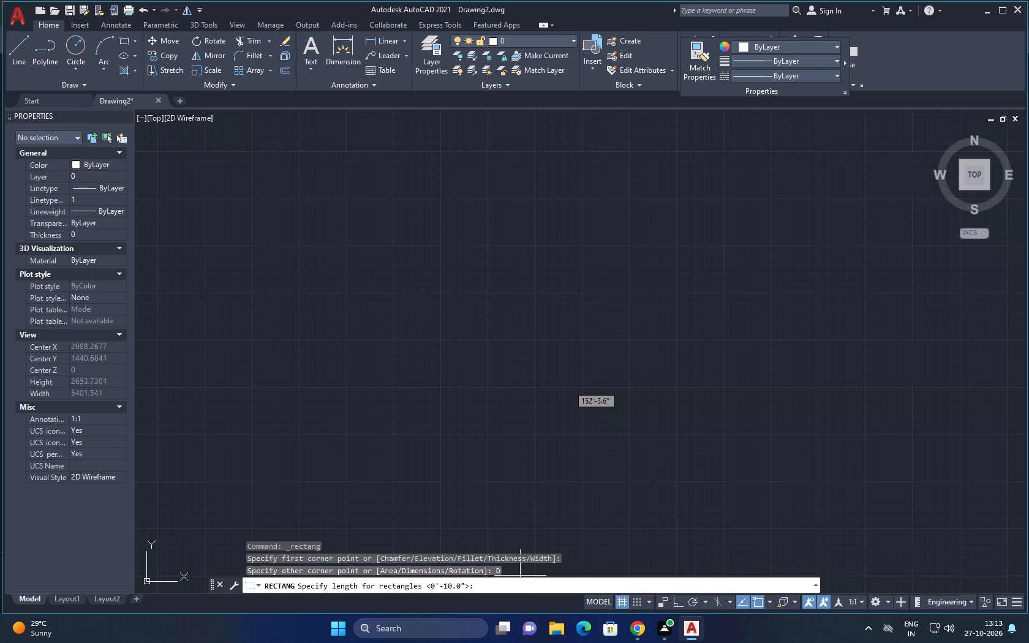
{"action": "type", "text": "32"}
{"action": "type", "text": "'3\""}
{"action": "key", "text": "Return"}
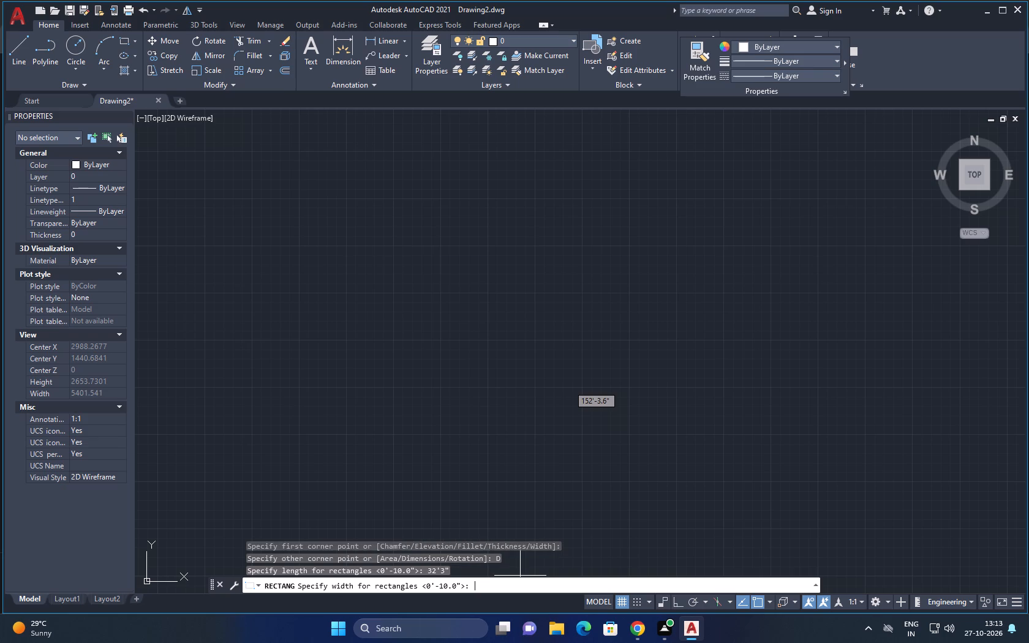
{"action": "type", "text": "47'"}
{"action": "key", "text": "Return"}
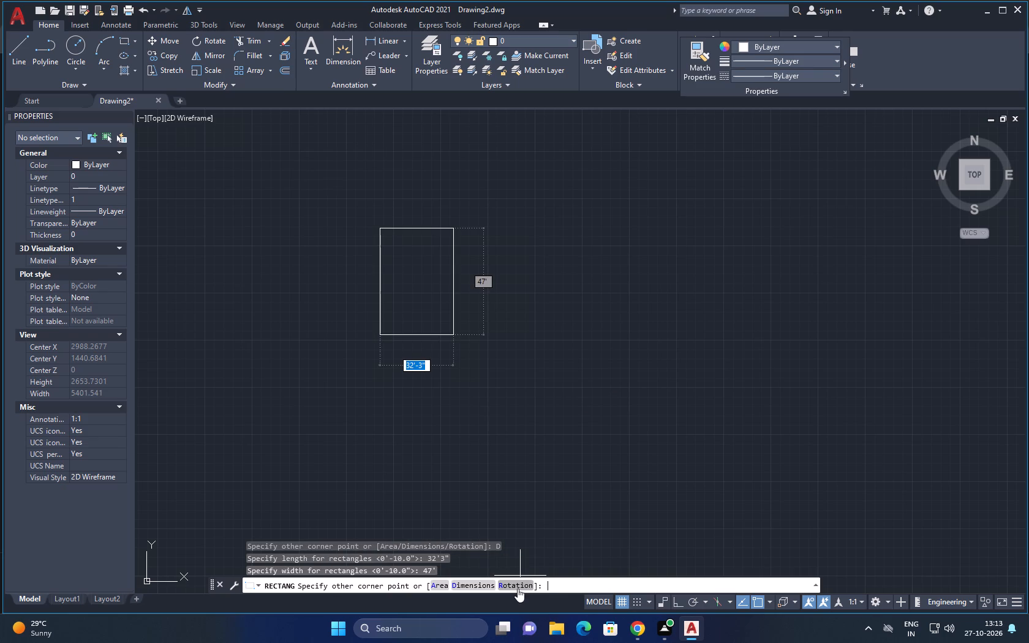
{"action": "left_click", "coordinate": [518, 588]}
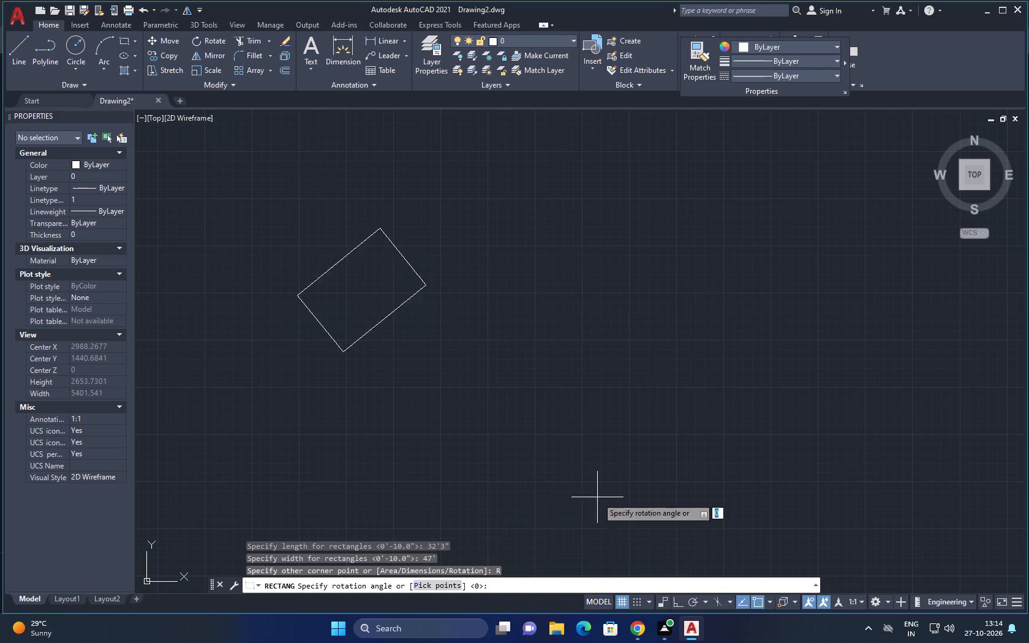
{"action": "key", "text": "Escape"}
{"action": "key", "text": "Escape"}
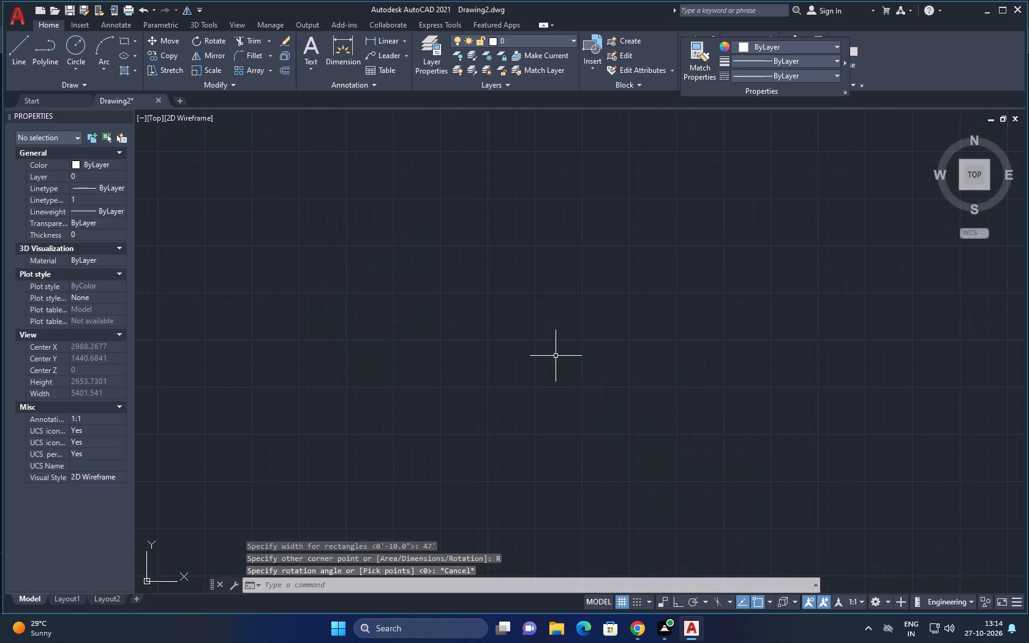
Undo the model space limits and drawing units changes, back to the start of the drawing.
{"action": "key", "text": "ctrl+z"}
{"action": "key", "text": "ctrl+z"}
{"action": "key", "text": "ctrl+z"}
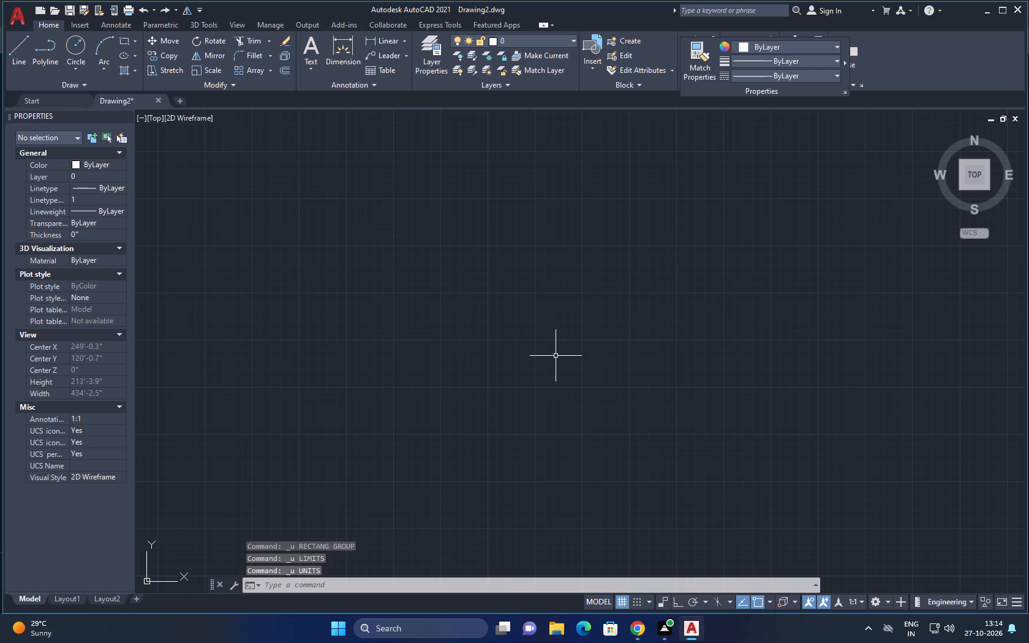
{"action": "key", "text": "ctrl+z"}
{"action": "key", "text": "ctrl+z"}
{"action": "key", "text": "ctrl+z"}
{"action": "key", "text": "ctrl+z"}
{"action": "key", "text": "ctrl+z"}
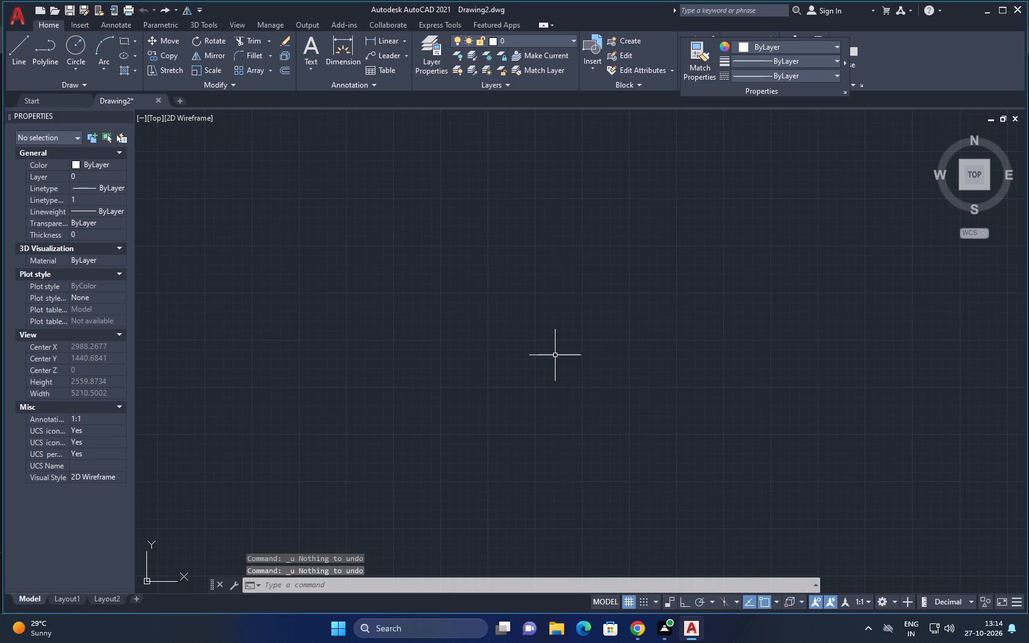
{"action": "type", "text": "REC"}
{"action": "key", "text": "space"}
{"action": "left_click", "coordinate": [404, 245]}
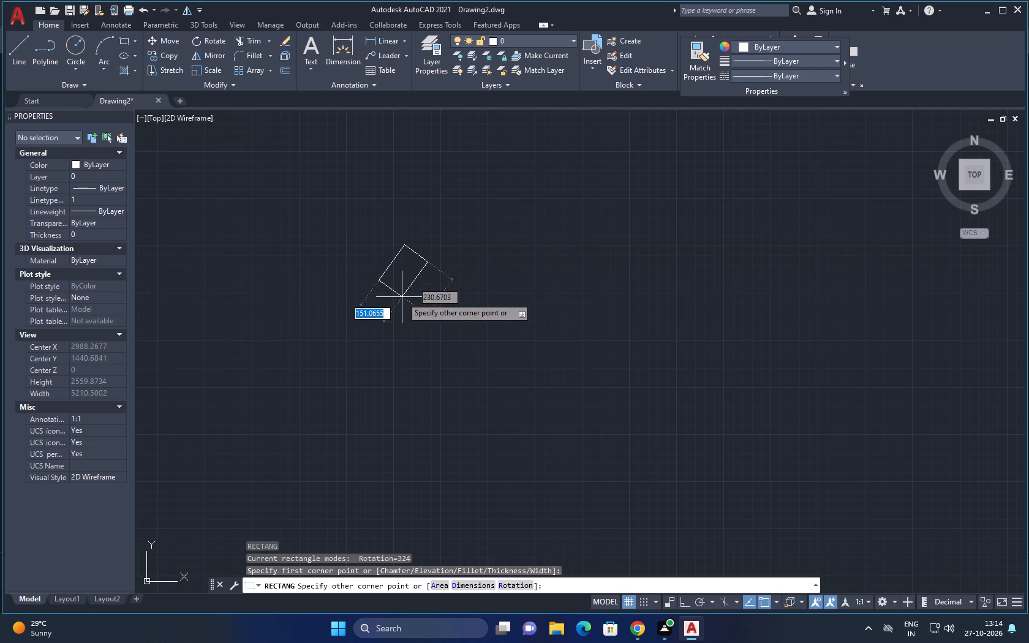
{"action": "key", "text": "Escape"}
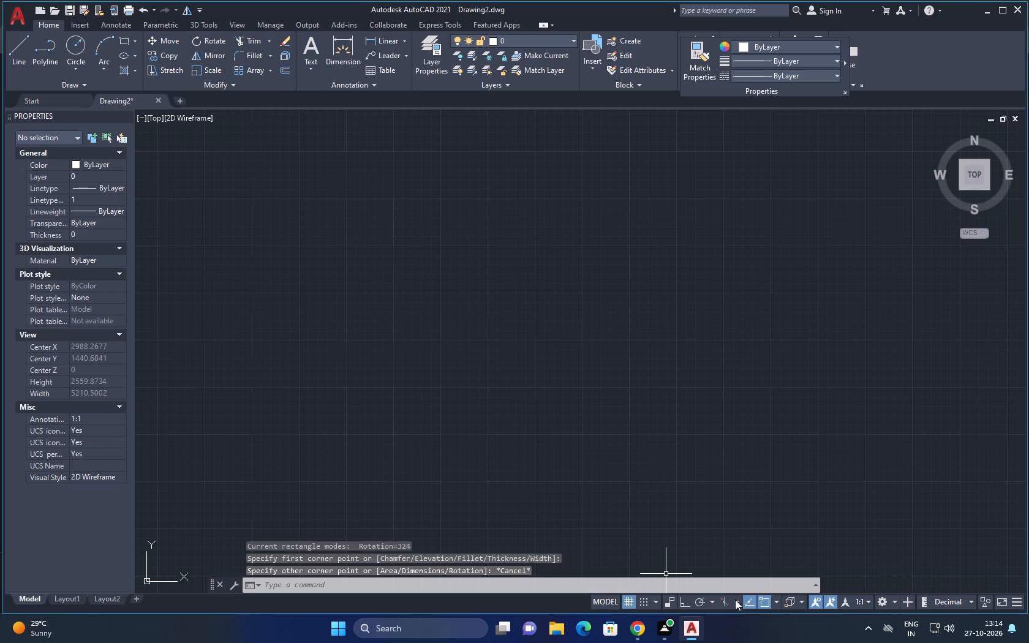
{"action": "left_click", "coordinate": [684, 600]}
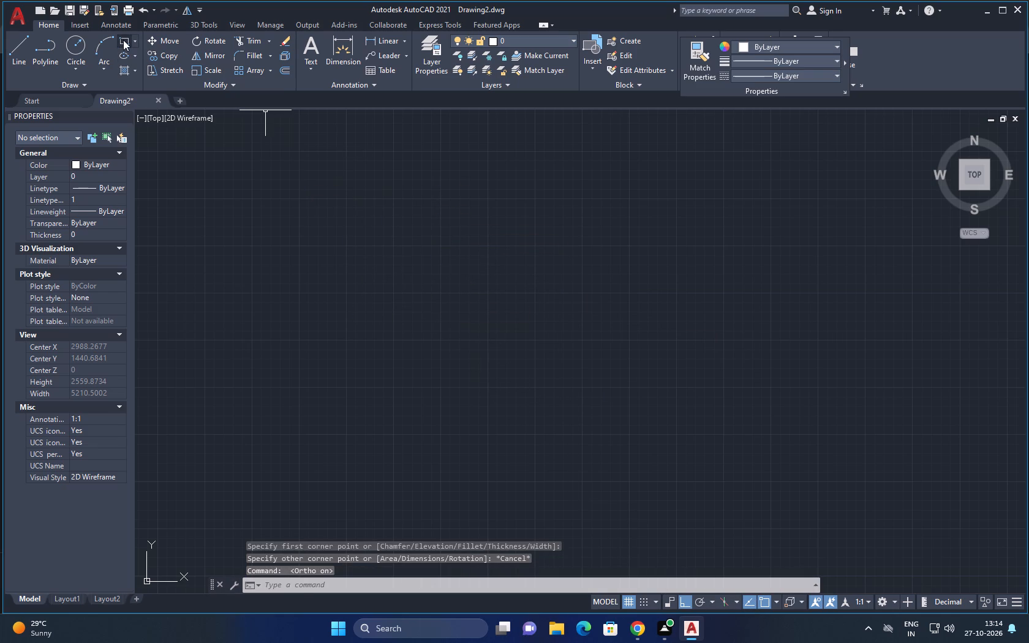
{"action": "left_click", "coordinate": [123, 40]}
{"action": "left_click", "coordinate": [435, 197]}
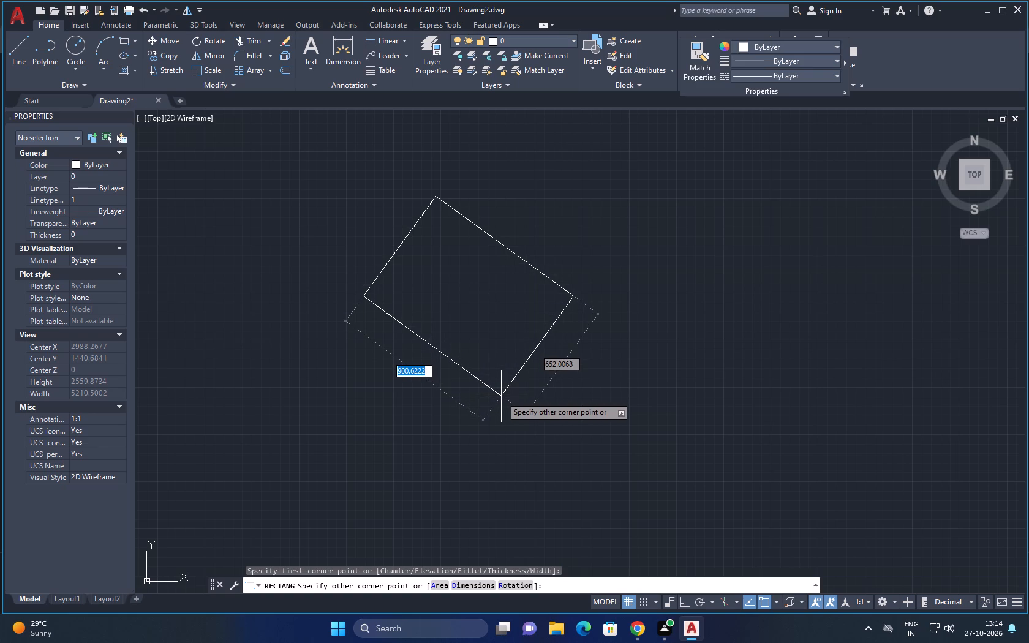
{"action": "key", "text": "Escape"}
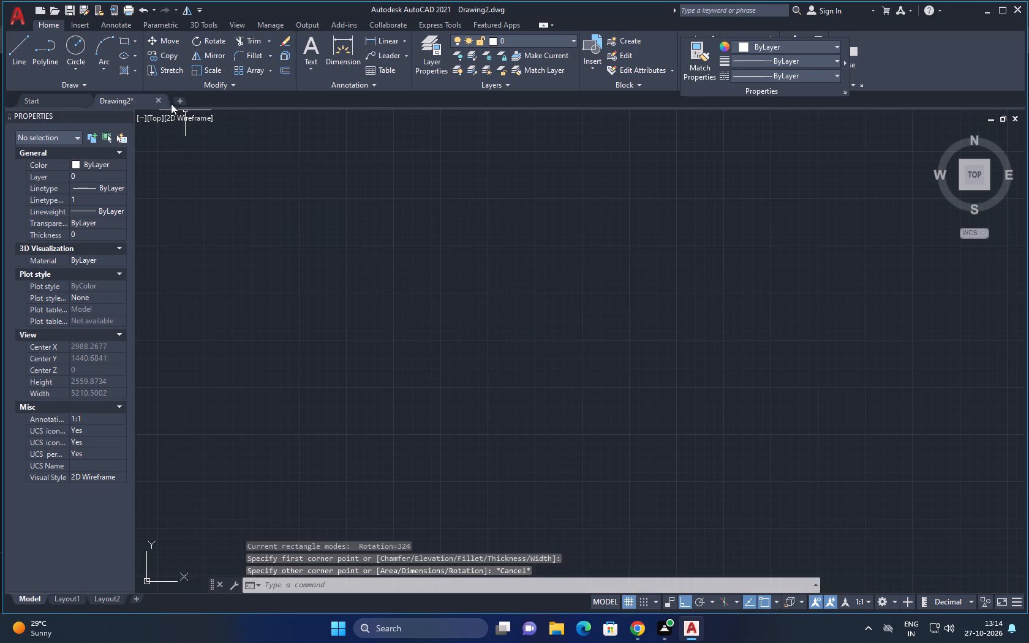
Close the current drawing without saving its changes and start a new blank drawing.
{"action": "left_click", "coordinate": [159, 97]}
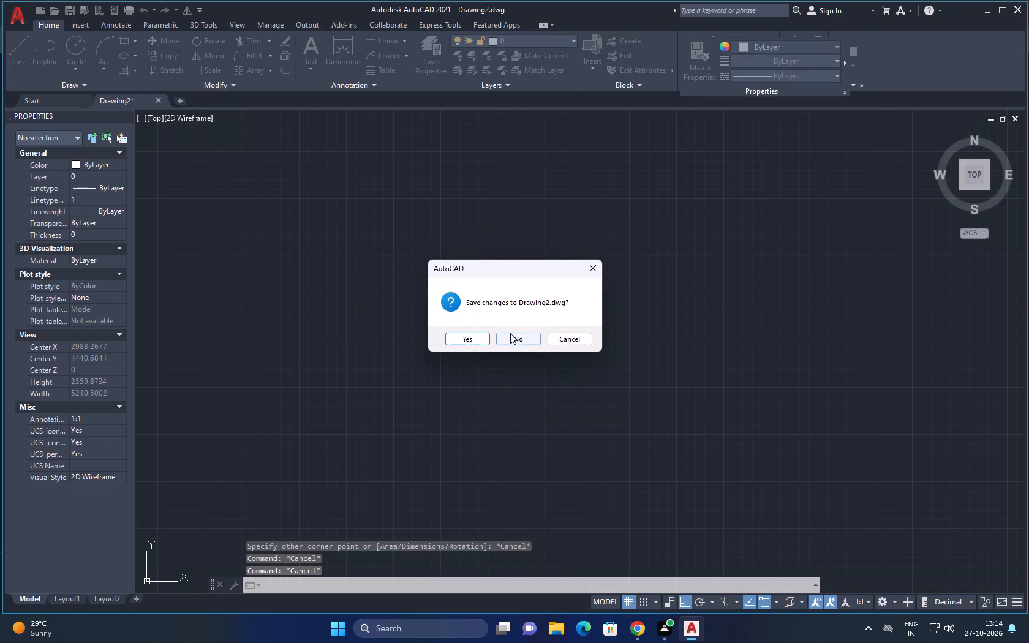
{"action": "left_click", "coordinate": [512, 342]}
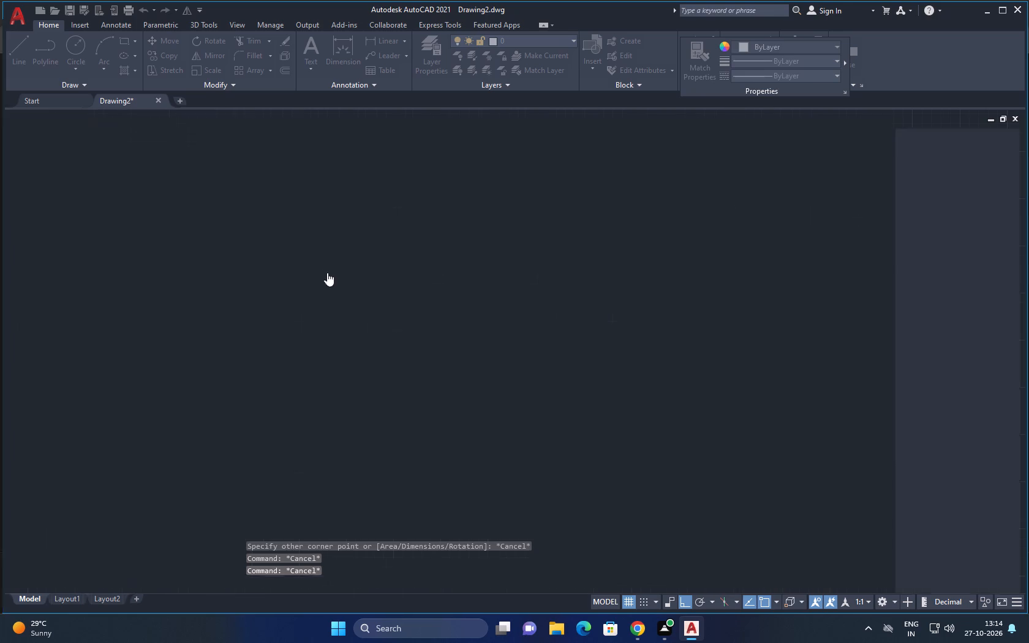
{"action": "left_click", "coordinate": [247, 233]}
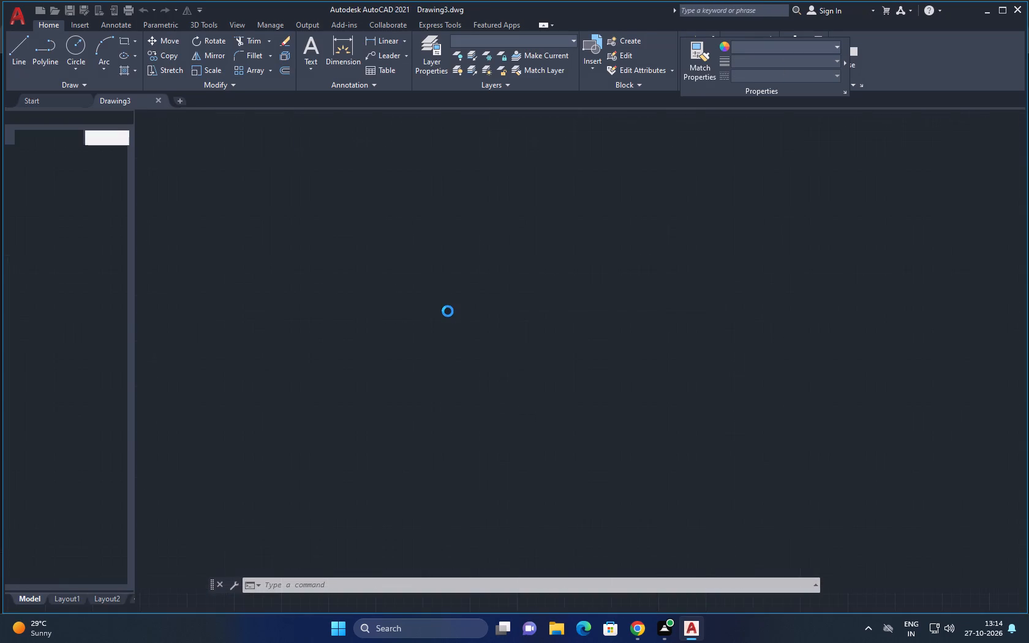
Configure the drawing units to Engineering length with 0'-0.0" precision and choose the insertion scale unit.
{"action": "type", "text": "UN"}
{"action": "key", "text": "space"}
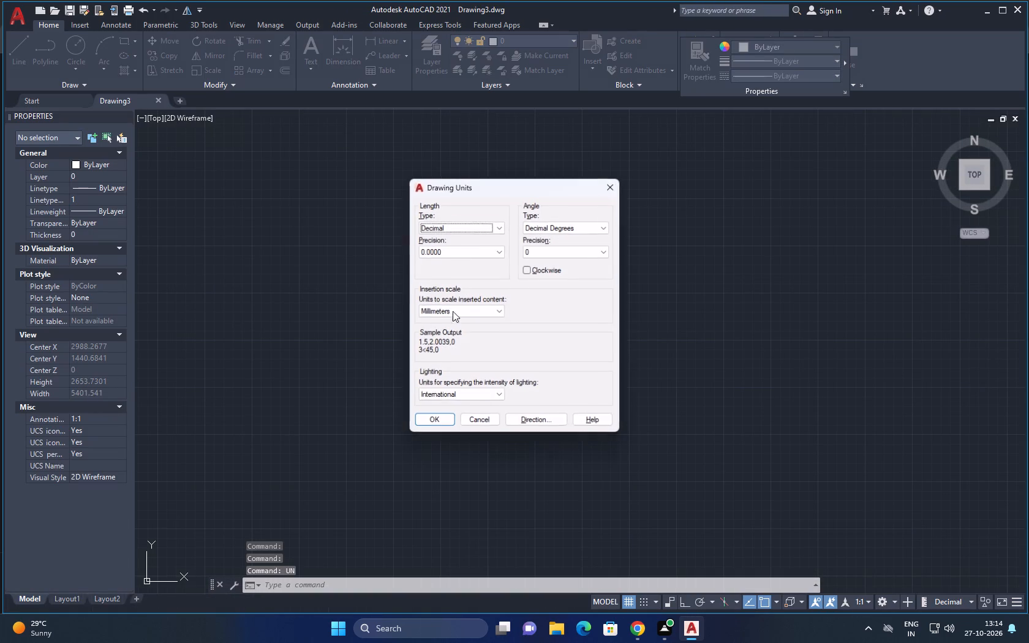
{"action": "left_click", "coordinate": [467, 228]}
{"action": "left_click", "coordinate": [464, 252]}
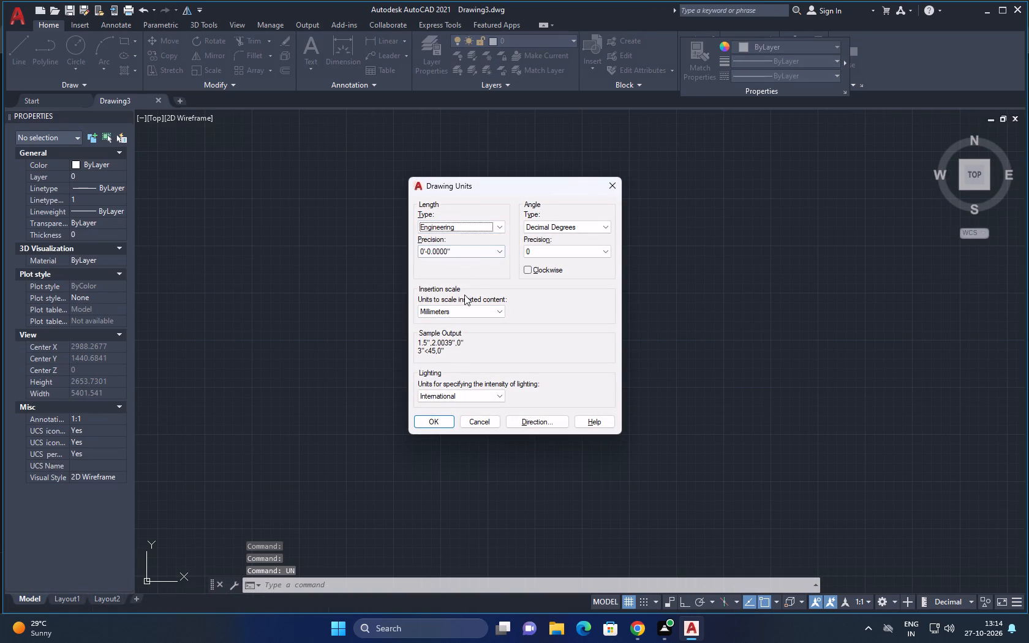
{"action": "left_click", "coordinate": [473, 253]}
{"action": "left_click", "coordinate": [469, 273]}
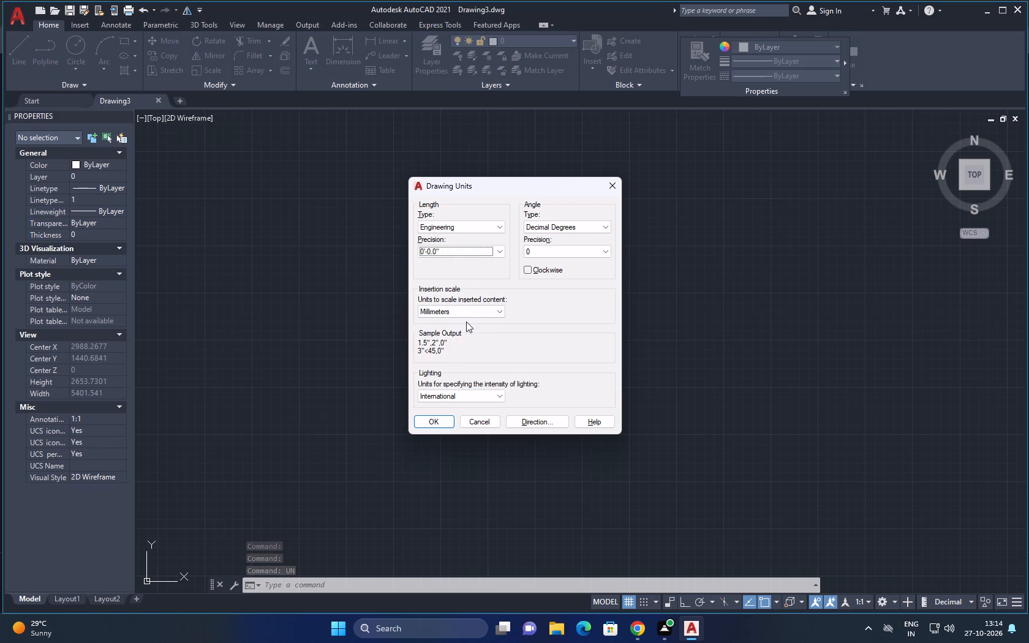
{"action": "left_click", "coordinate": [470, 307]}
{"action": "left_click", "coordinate": [463, 334]}
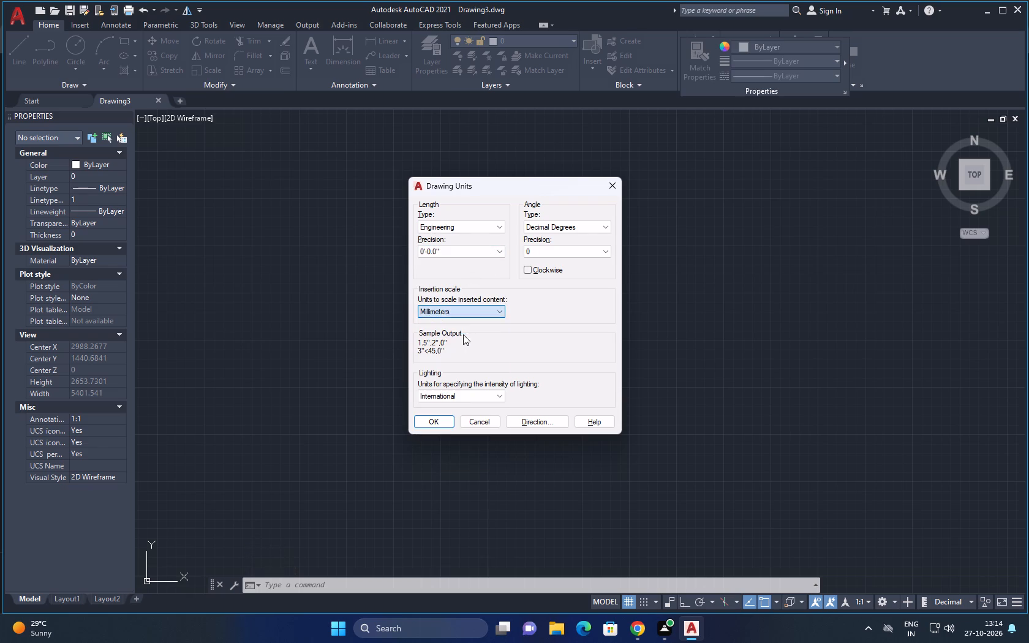
{"action": "left_click", "coordinate": [445, 421]}
Set the model space limits from lower left corner 0,0 to upper right corner 100,100.
{"action": "type", "text": "LIM"}
{"action": "key", "text": "space"}
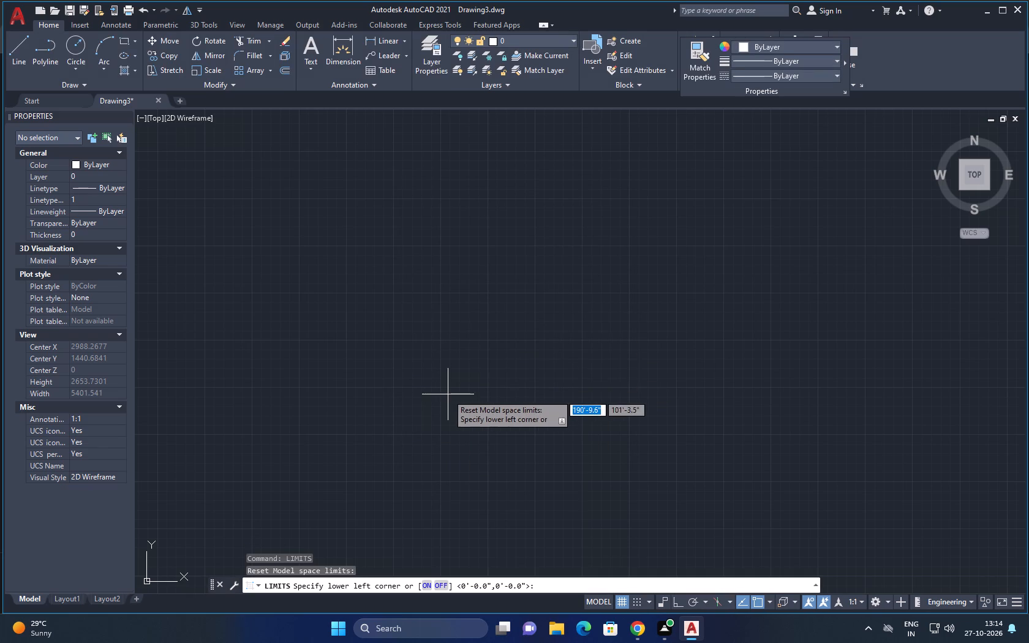
{"action": "key", "text": "0"}
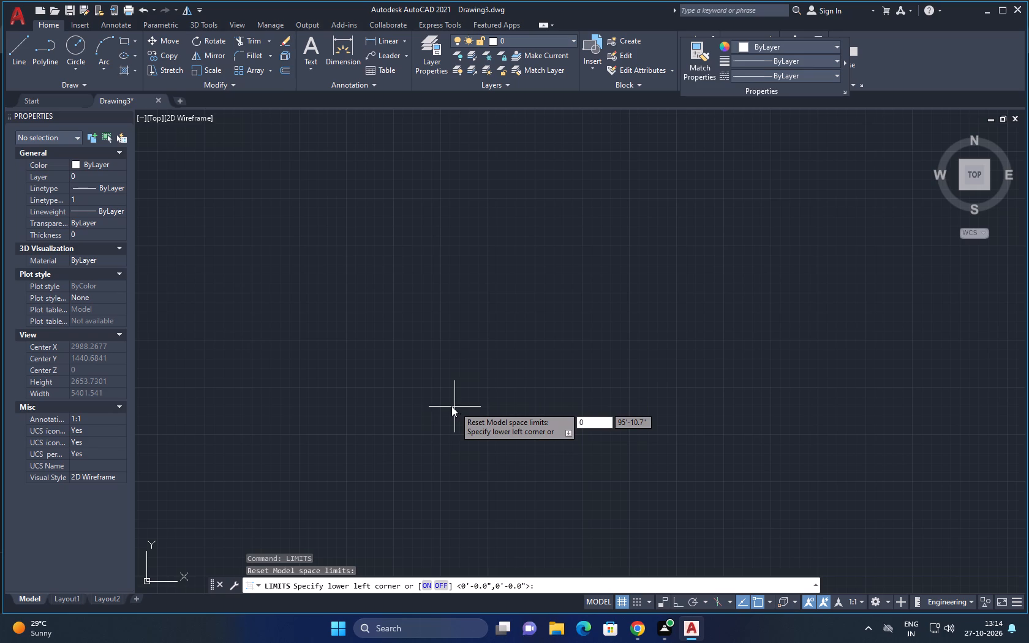
{"action": "type", "text": ",0"}
{"action": "key", "text": "Return"}
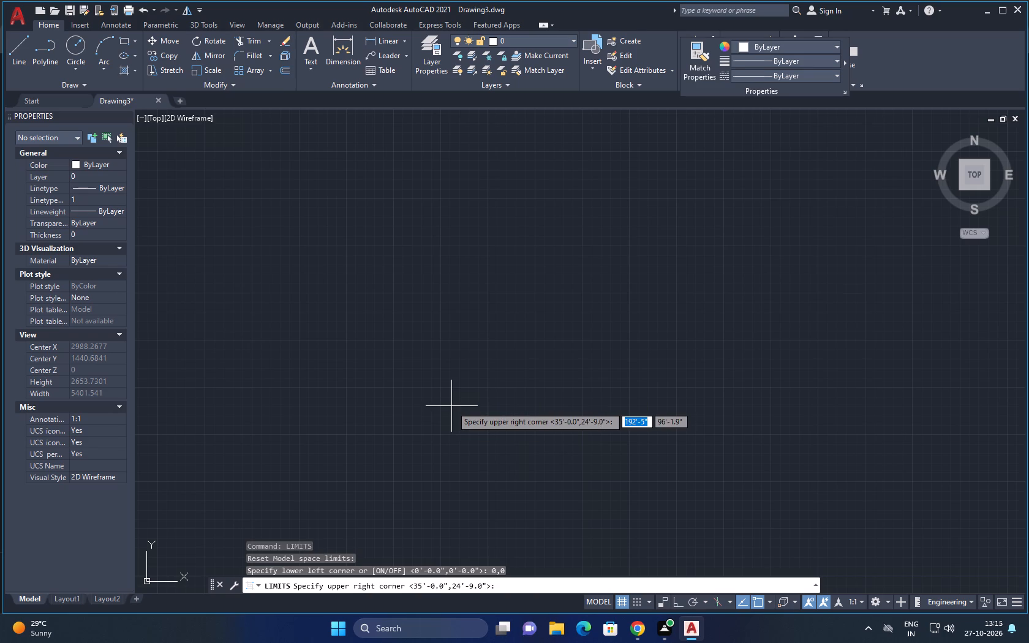
{"action": "type", "text": "100"}
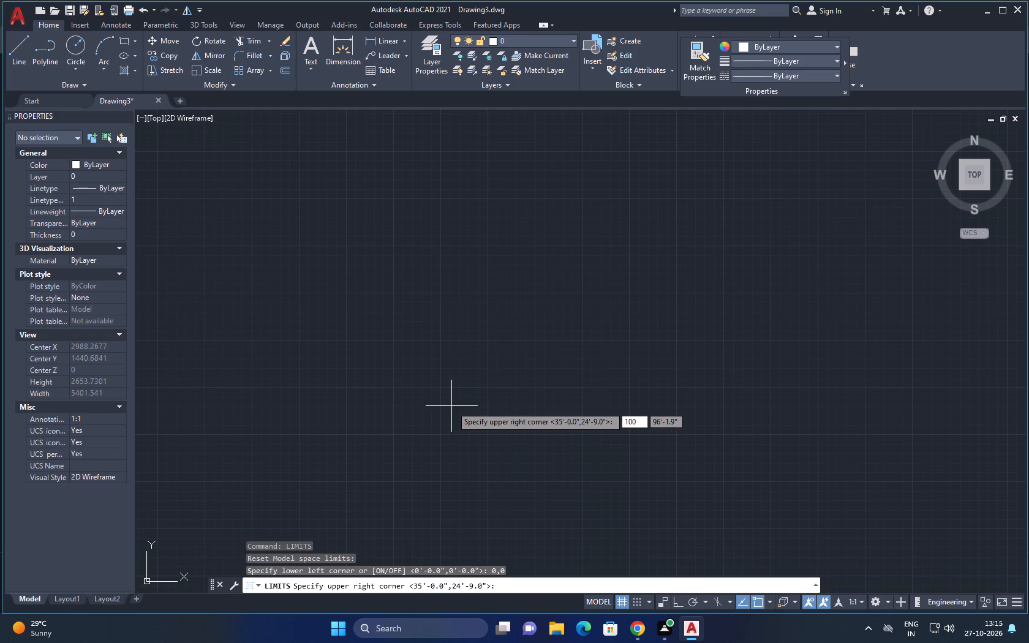
{"action": "type", "text": ",100"}
{"action": "key", "text": "Return"}
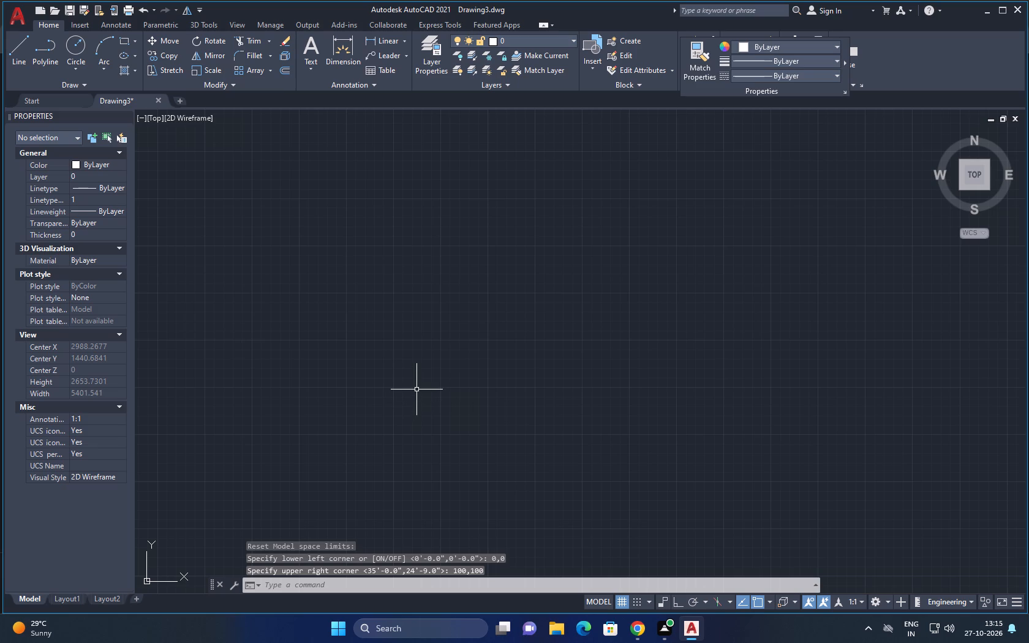
Draw an unrotated rectangle with a length of 32'3" and a width of 47', extending downward from its first corner.
{"action": "left_click", "coordinate": [123, 37]}
{"action": "left_click", "coordinate": [352, 217]}
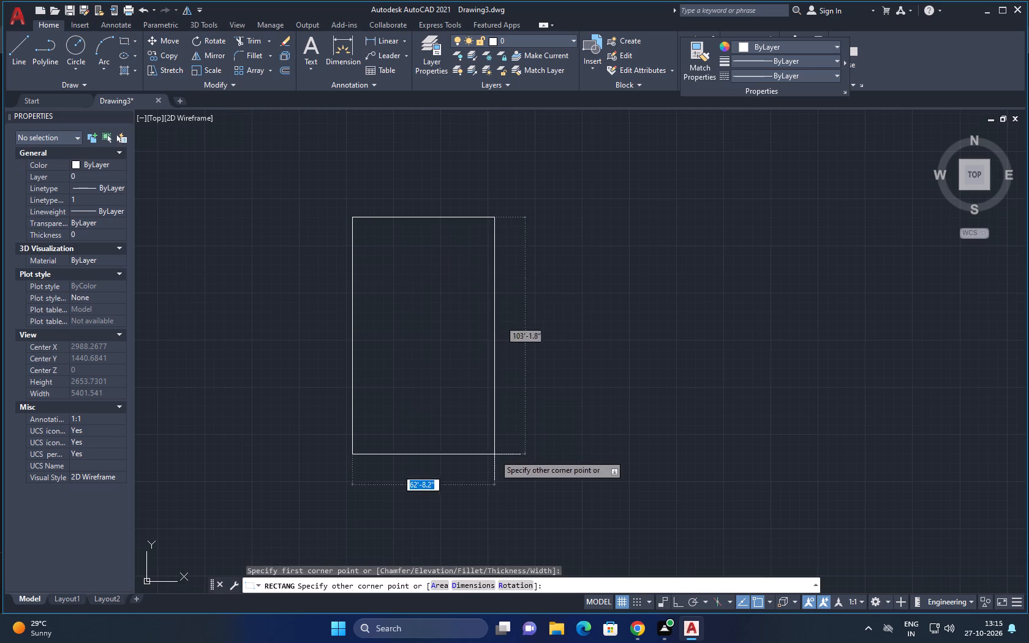
{"action": "left_click", "coordinate": [462, 585]}
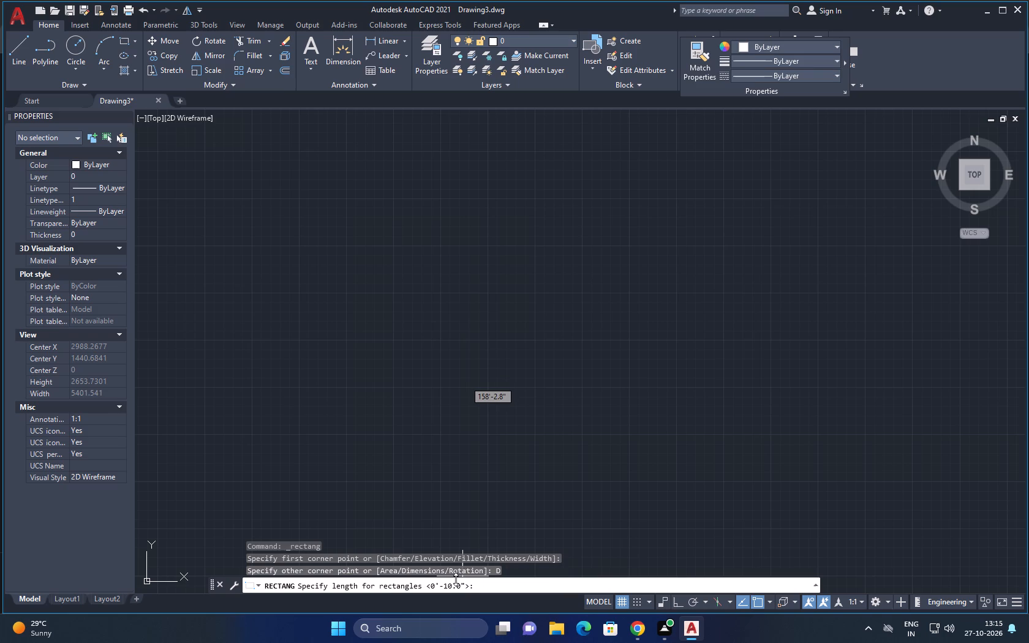
{"action": "type", "text": "32'3"}
{"action": "key", "text": "shift+quotedbl"}
{"action": "key", "text": "Return"}
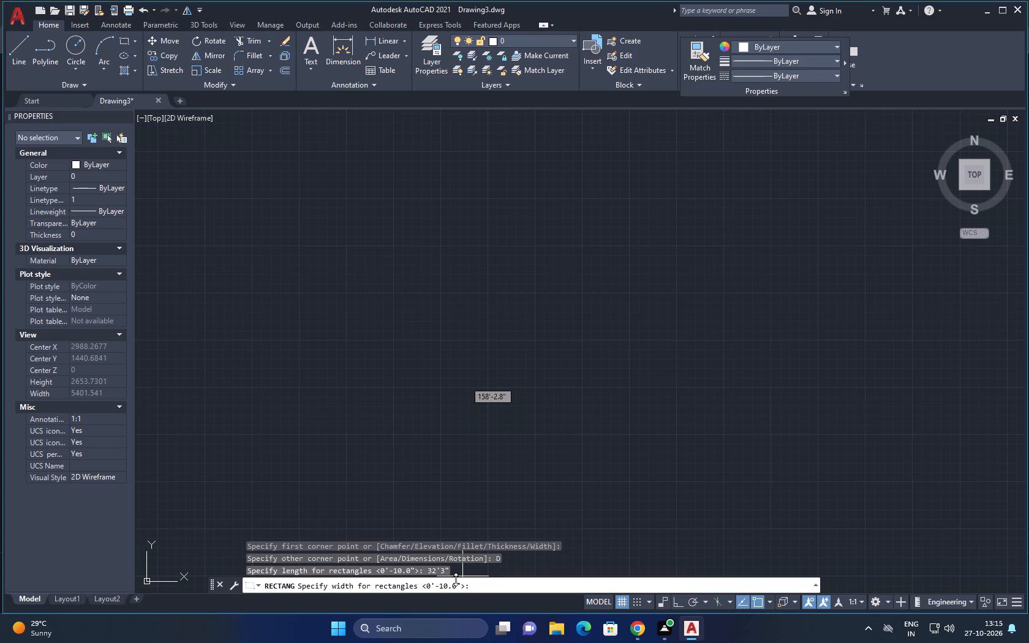
{"action": "type", "text": "47"}
{"action": "key", "text": "apostrophe"}
{"action": "key", "text": "Return"}
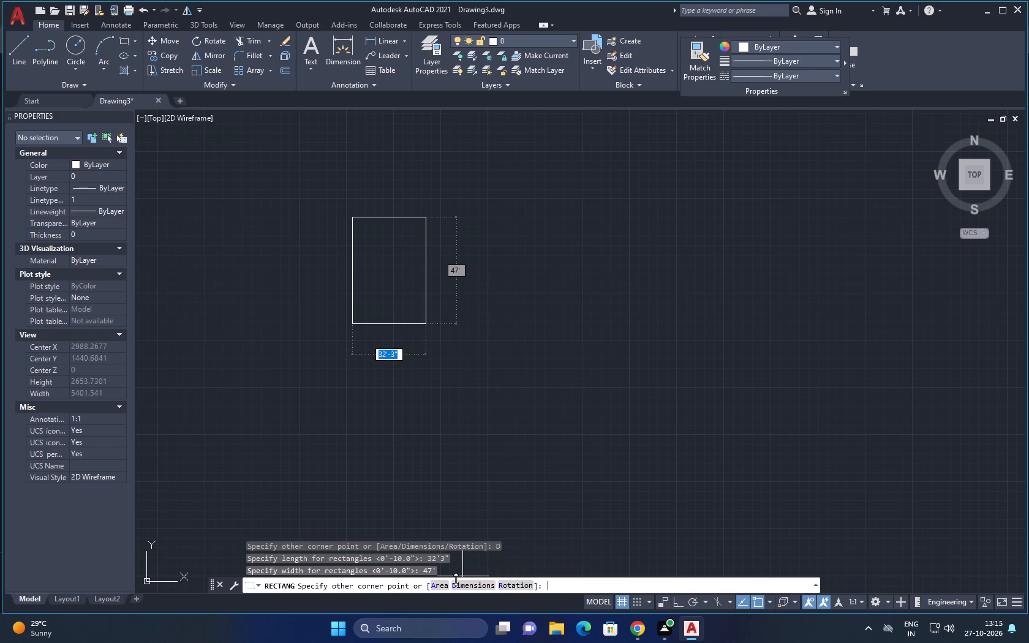
{"action": "left_click", "coordinate": [405, 389]}
{"action": "scroll", "coordinate": [340, 298], "scroll_direction": "up", "scroll_amount": 1}
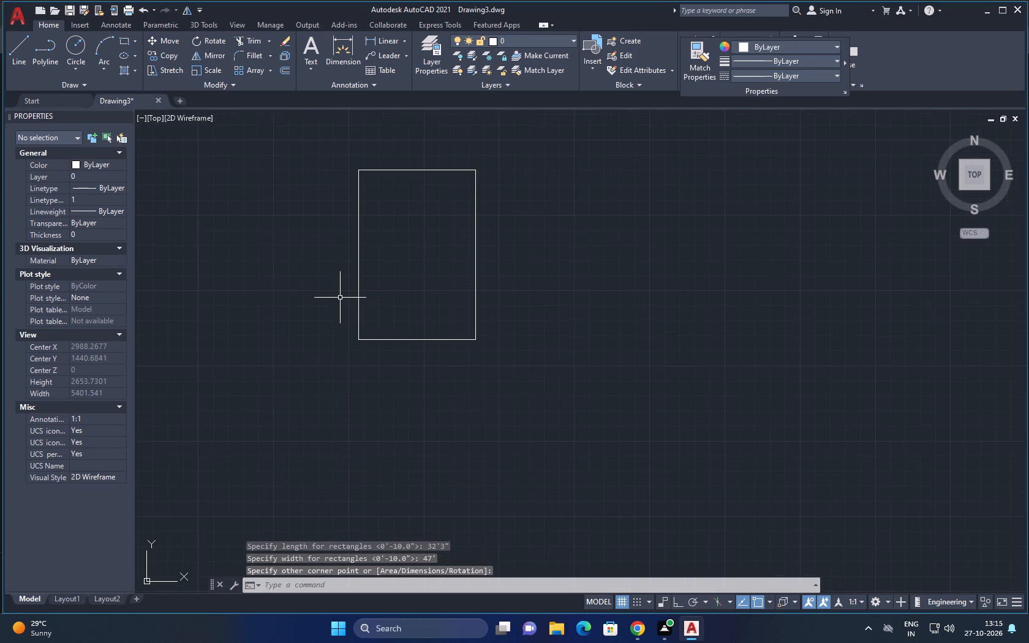
{"action": "scroll", "coordinate": [340, 298], "scroll_direction": "up", "scroll_amount": 1}
{"action": "scroll", "coordinate": [418, 266], "scroll_direction": "up", "scroll_amount": 1}
{"action": "middle_click_drag", "start_coordinate": [418, 266], "coordinate": [432, 385]}
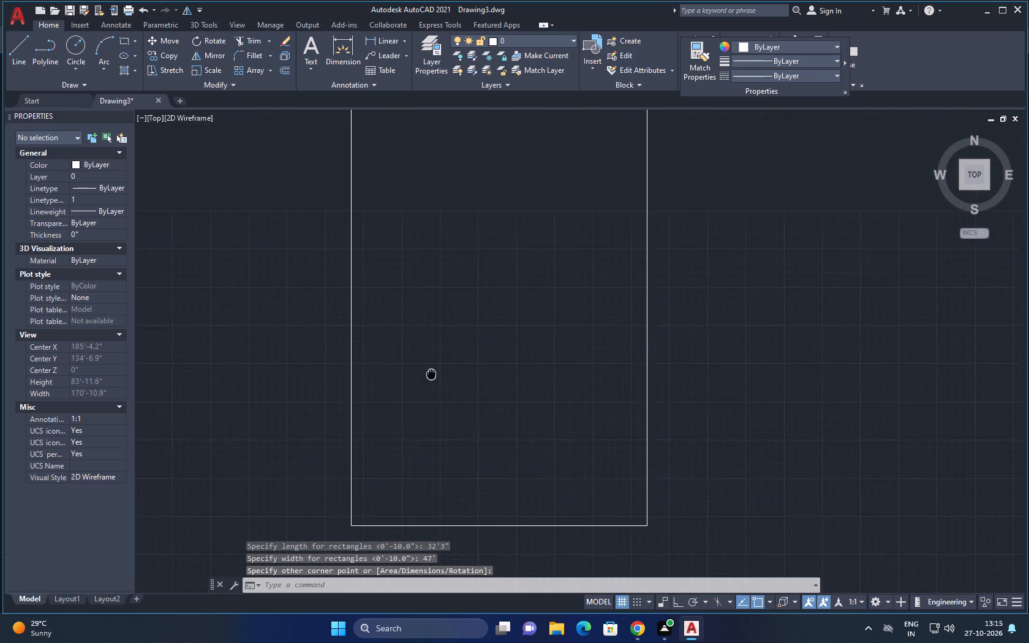
Offset the outer rectangle 9" inward to form the outer wall thickness.
{"action": "middle_click_drag", "start_coordinate": [432, 385], "coordinate": [433, 413]}
{"action": "scroll", "coordinate": [432, 388], "scroll_direction": "down", "scroll_amount": 1}
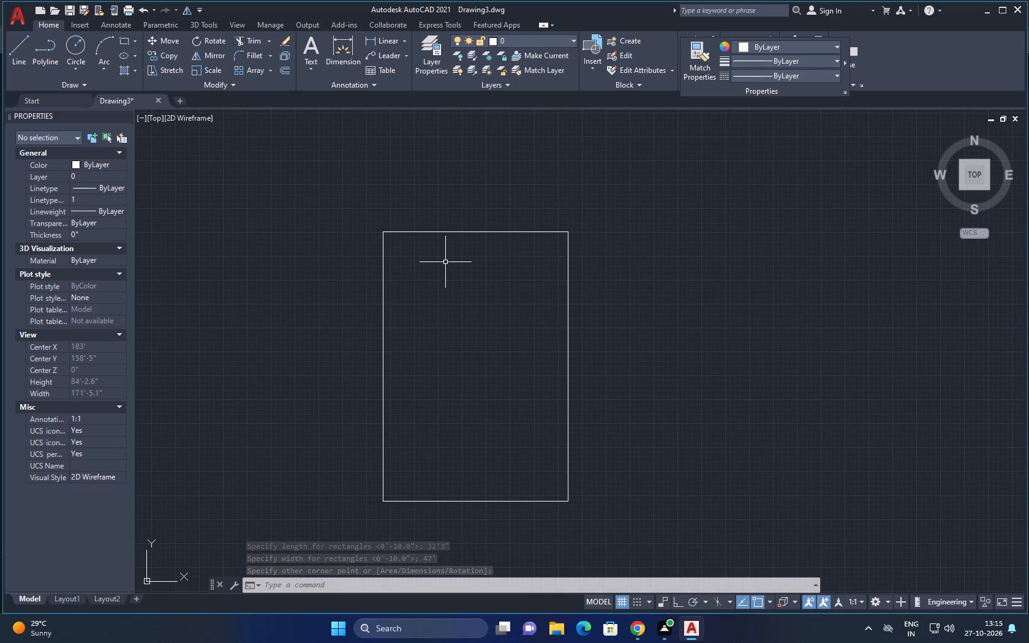
{"action": "key", "text": "Escape"}
{"action": "left_click", "coordinate": [443, 231]}
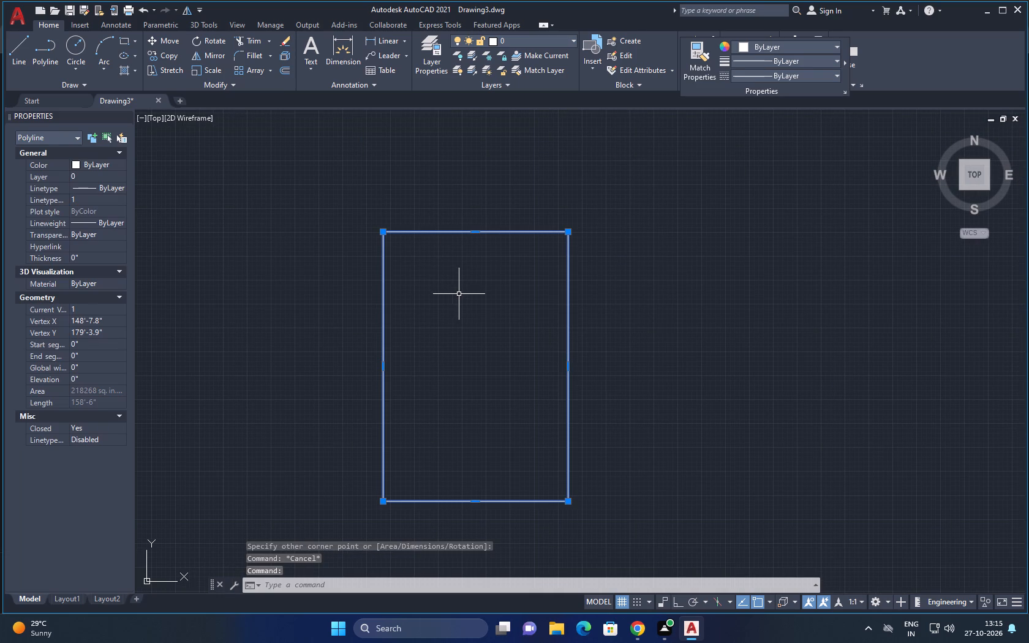
{"action": "type", "text": "OF"}
{"action": "left_click", "coordinate": [490, 325]}
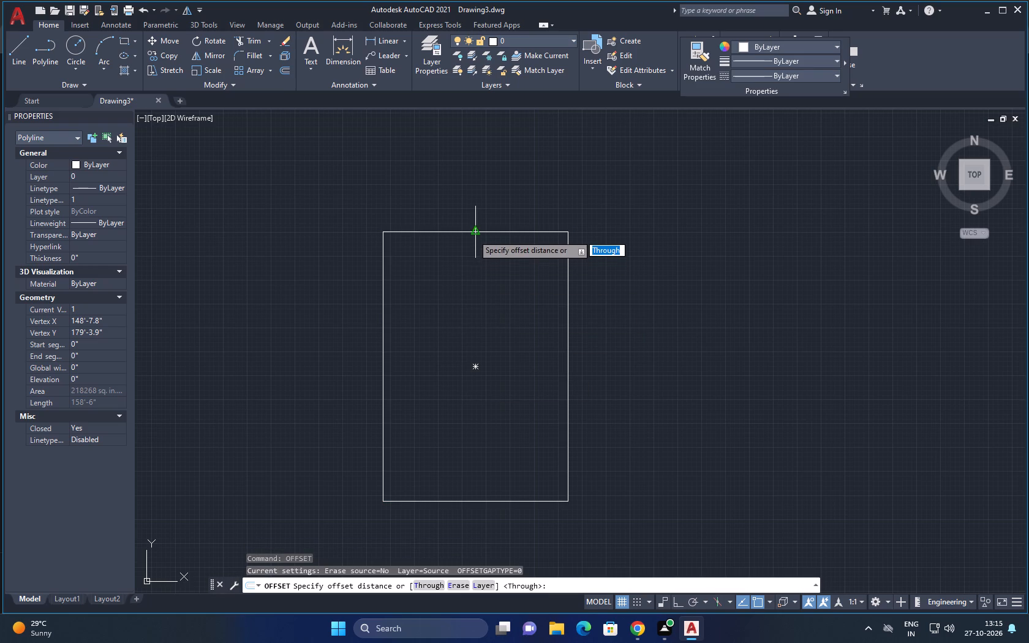
{"action": "left_click", "coordinate": [475, 231]}
{"action": "key", "text": "9"}
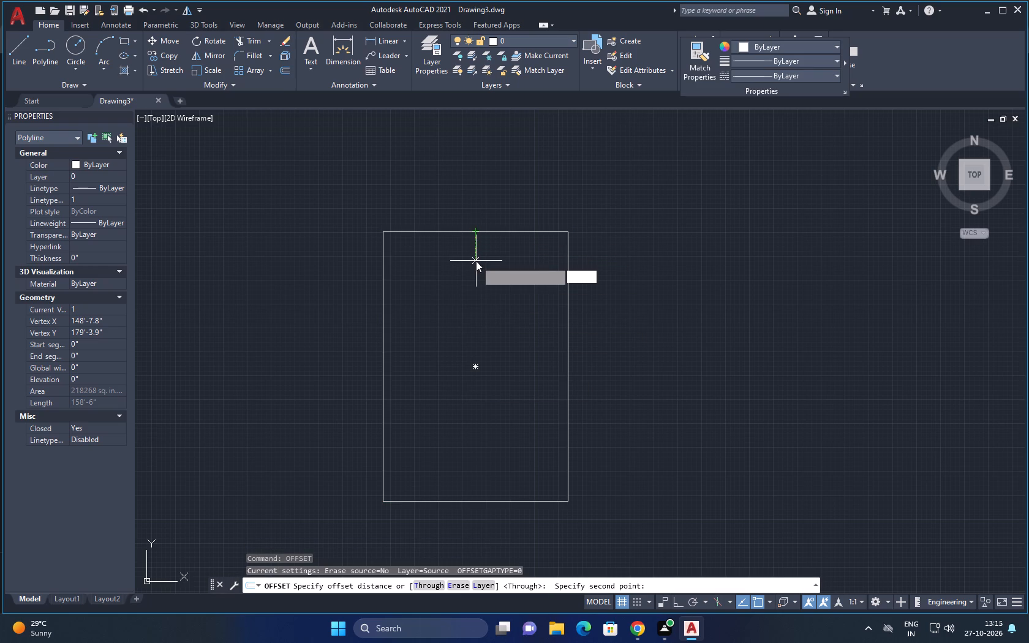
{"action": "key", "text": "shift+quotedbl"}
{"action": "key", "text": "Return"}
{"action": "scroll", "coordinate": [476, 261], "scroll_direction": "up", "scroll_amount": 1}
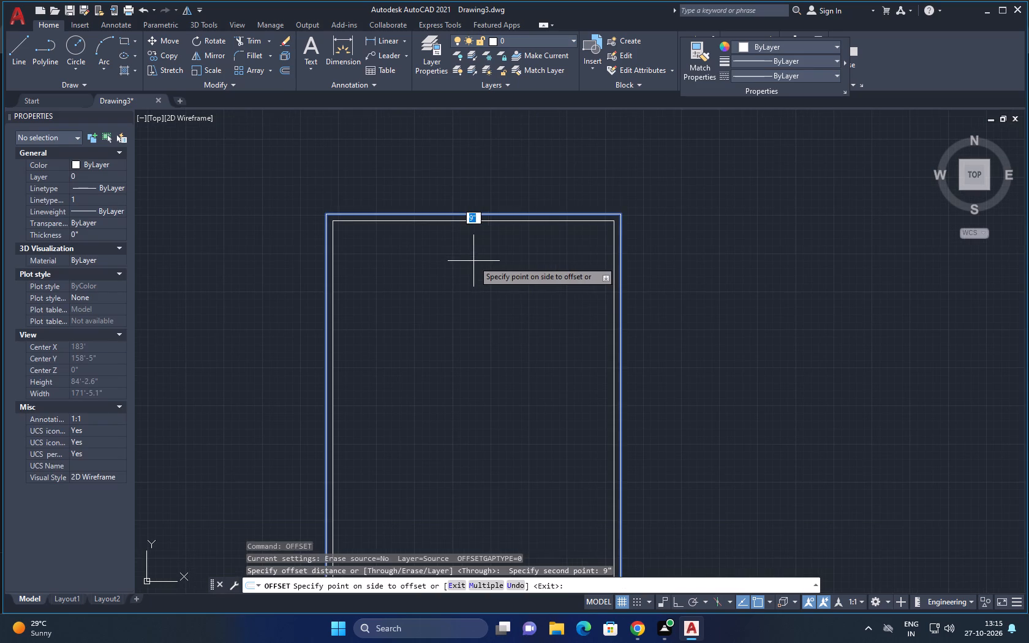
{"action": "left_click", "coordinate": [473, 261]}
{"action": "scroll", "coordinate": [407, 252], "scroll_direction": "up", "scroll_amount": 1}
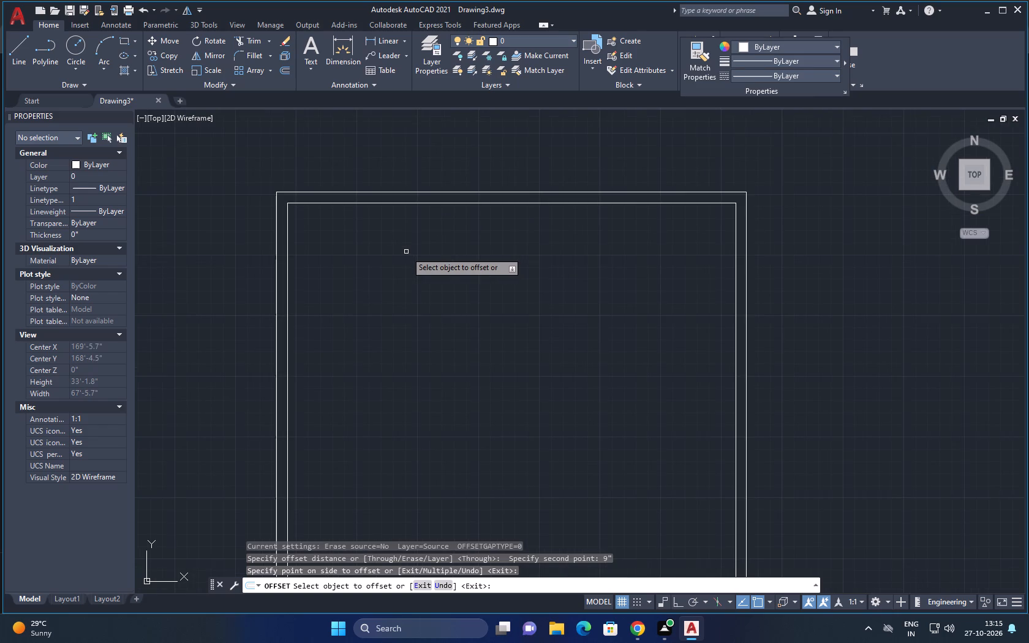
{"action": "scroll", "coordinate": [406, 252], "scroll_direction": "up", "scroll_amount": 1}
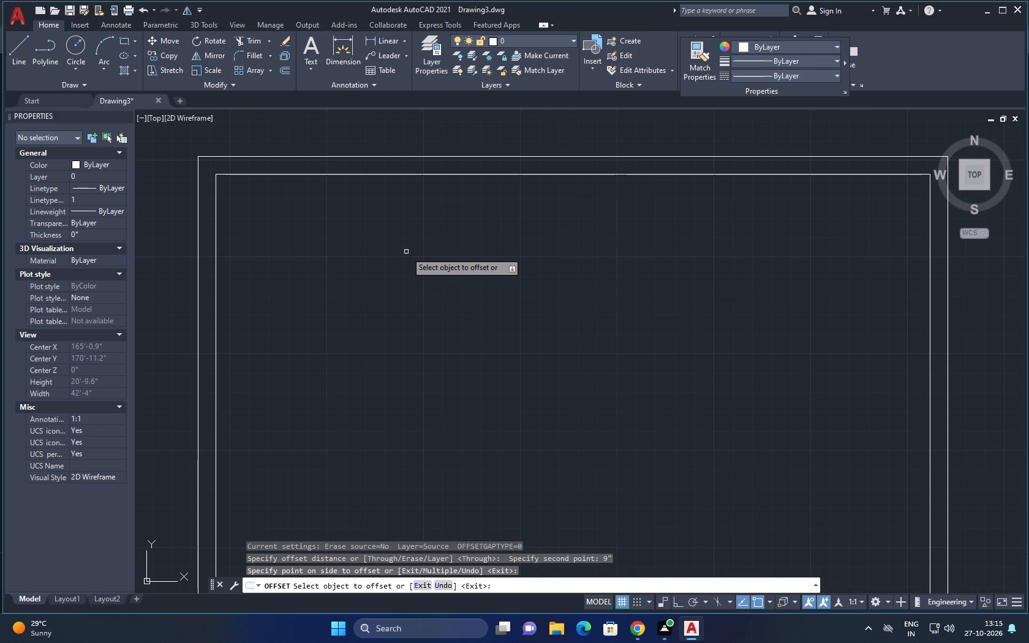
{"action": "key", "text": "Escape"}
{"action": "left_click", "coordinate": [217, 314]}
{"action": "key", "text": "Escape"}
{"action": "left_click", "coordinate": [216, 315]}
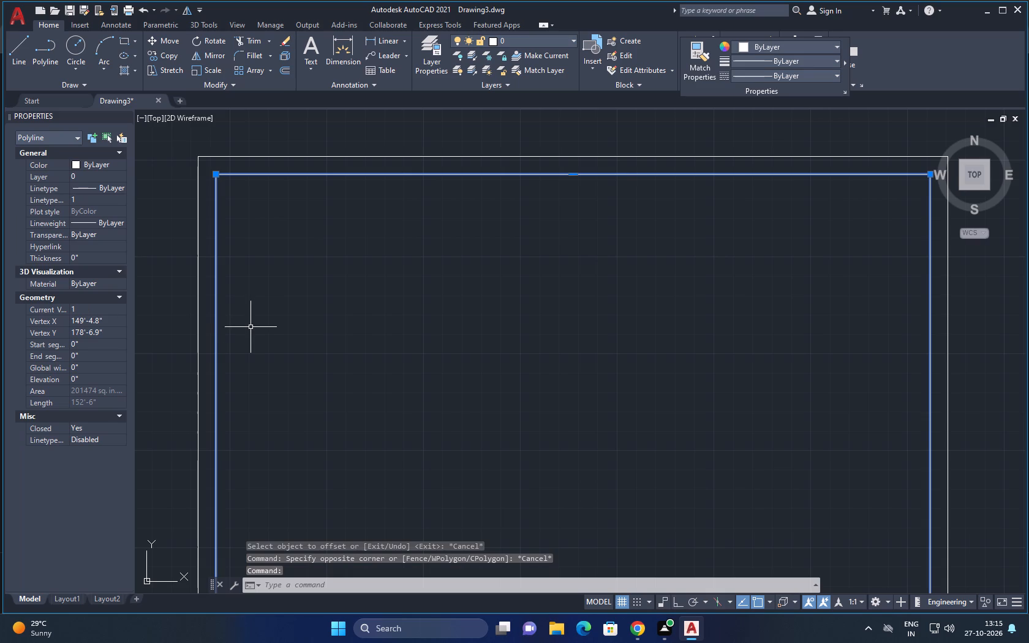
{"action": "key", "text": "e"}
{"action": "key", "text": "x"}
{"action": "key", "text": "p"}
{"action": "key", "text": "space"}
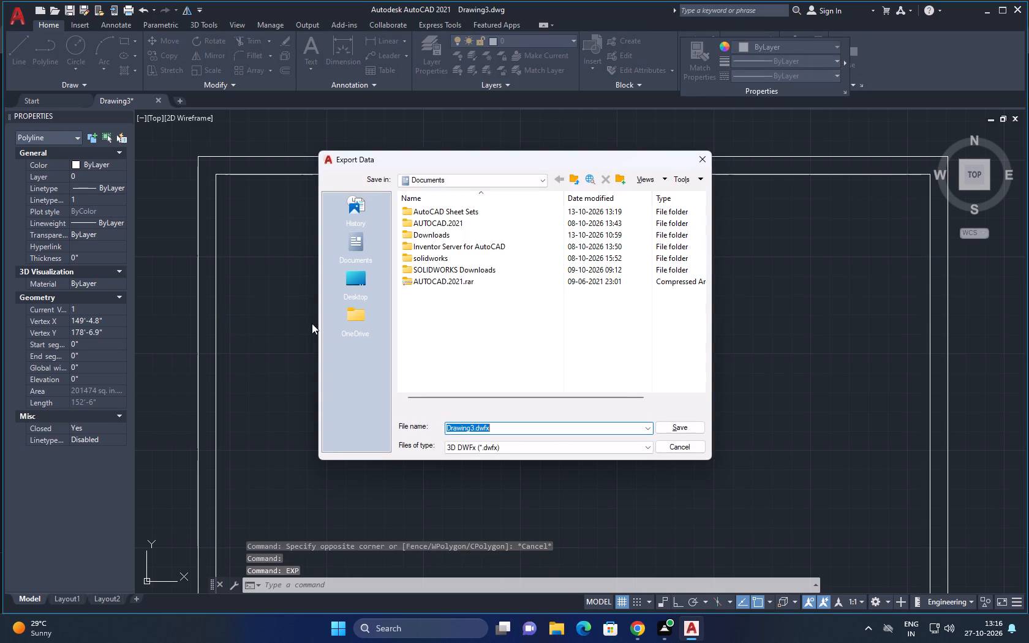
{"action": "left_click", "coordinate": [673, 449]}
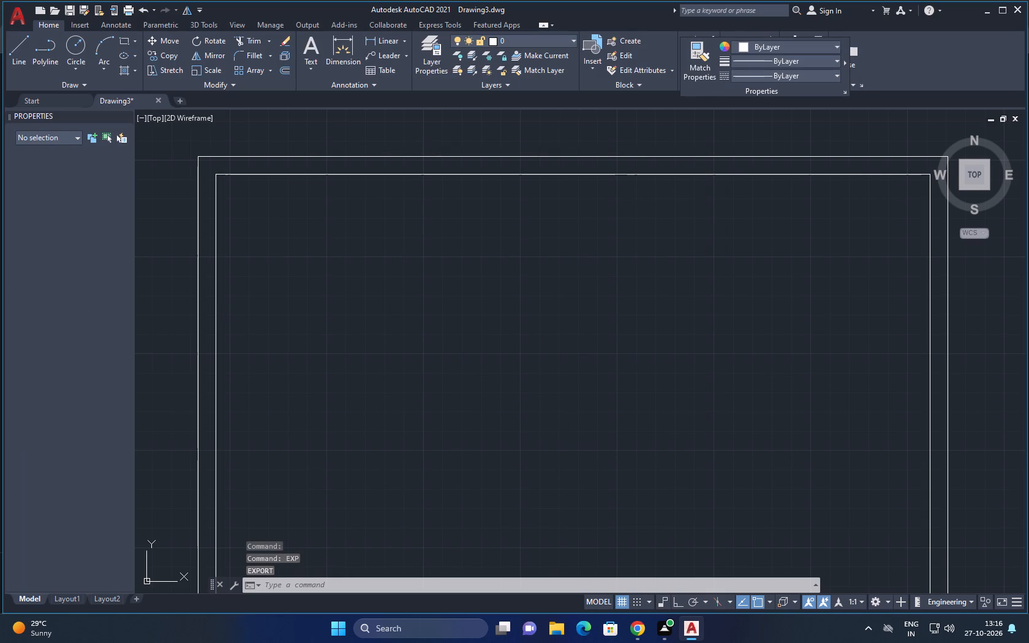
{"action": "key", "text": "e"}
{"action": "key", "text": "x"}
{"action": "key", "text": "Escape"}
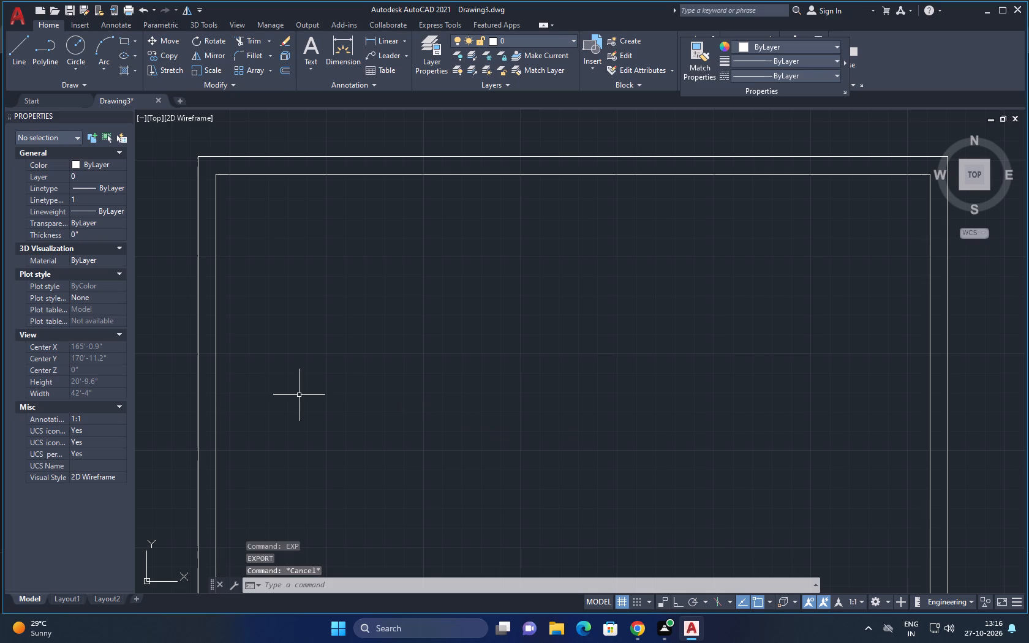
Explode the inner rectangle into separate lines.
{"action": "left_click", "coordinate": [213, 366]}
{"action": "key", "text": "Escape"}
{"action": "left_click", "coordinate": [217, 368]}
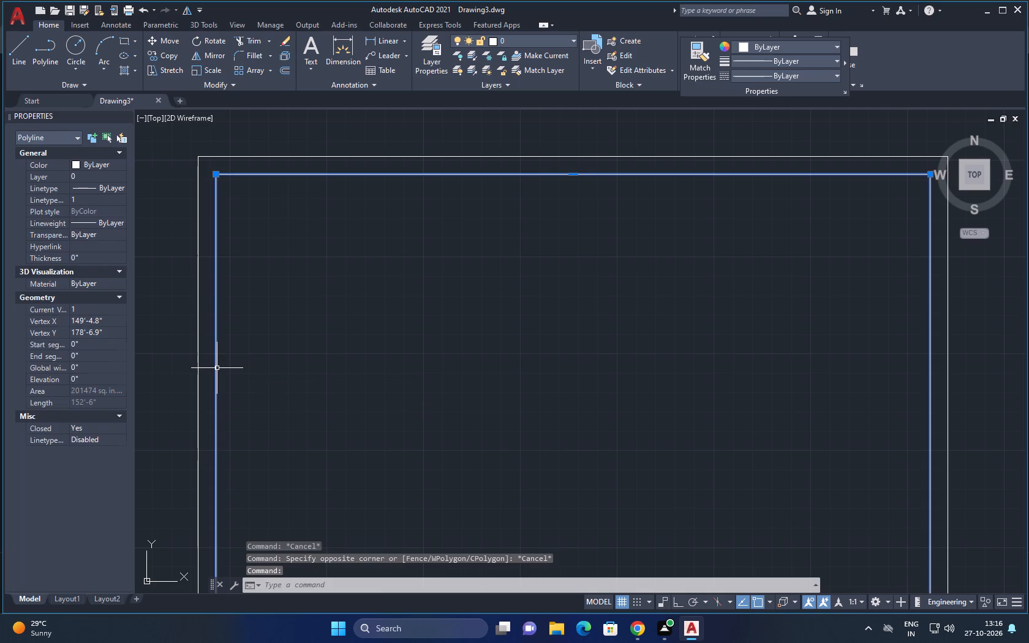
{"action": "key", "text": "e"}
{"action": "key", "text": "x"}
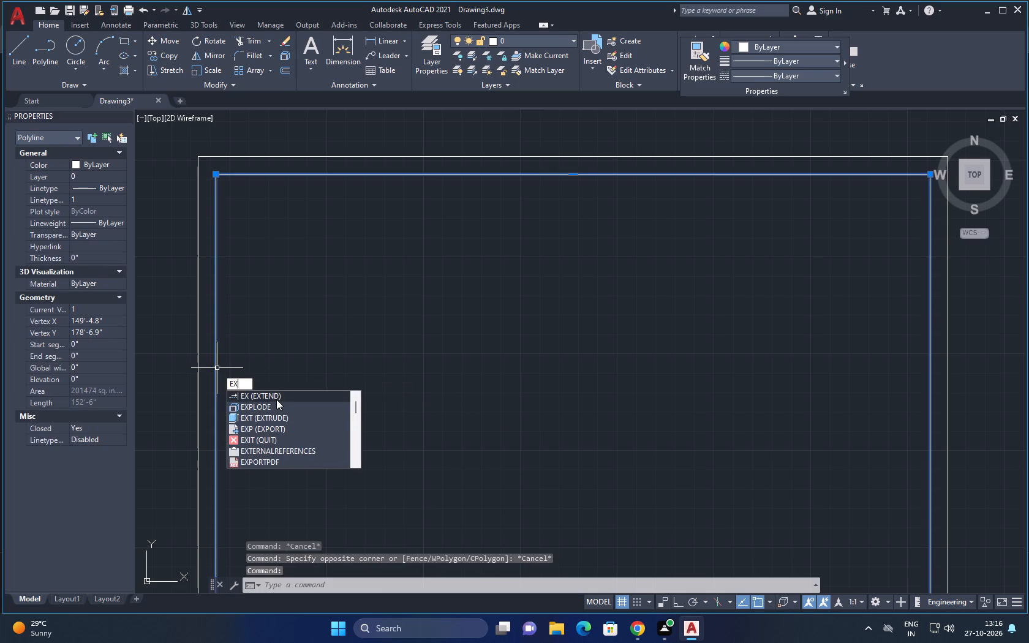
{"action": "left_click", "coordinate": [279, 406]}
Offset the inner rectangle's left vertical line 13' to the right, into the room area.
{"action": "left_click", "coordinate": [219, 357]}
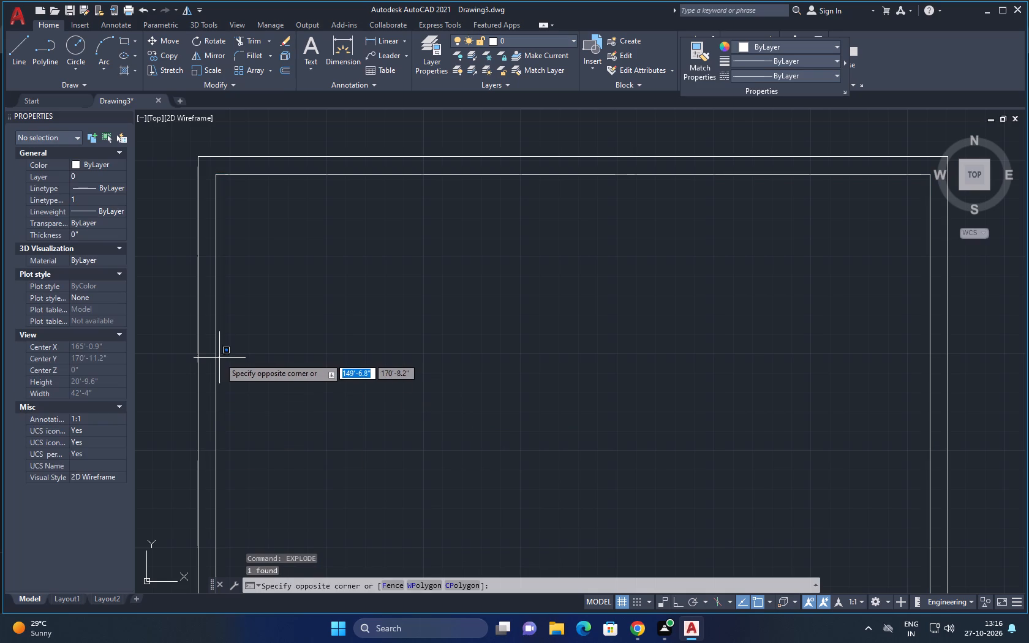
{"action": "left_click", "coordinate": [217, 358]}
{"action": "left_click", "coordinate": [214, 362]}
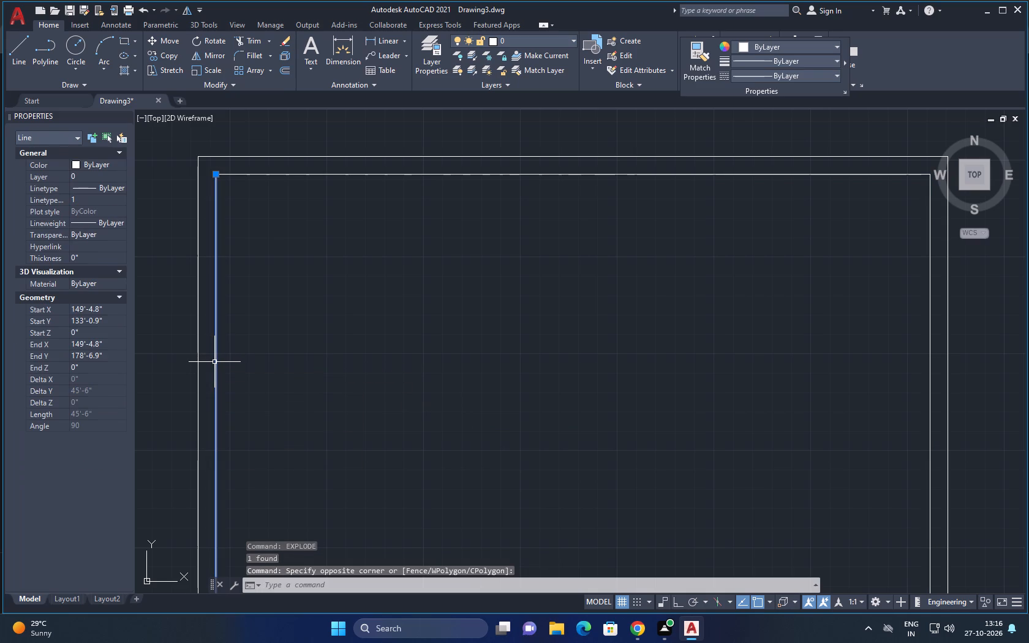
{"action": "type", "text": "O"}
{"action": "key", "text": "space"}
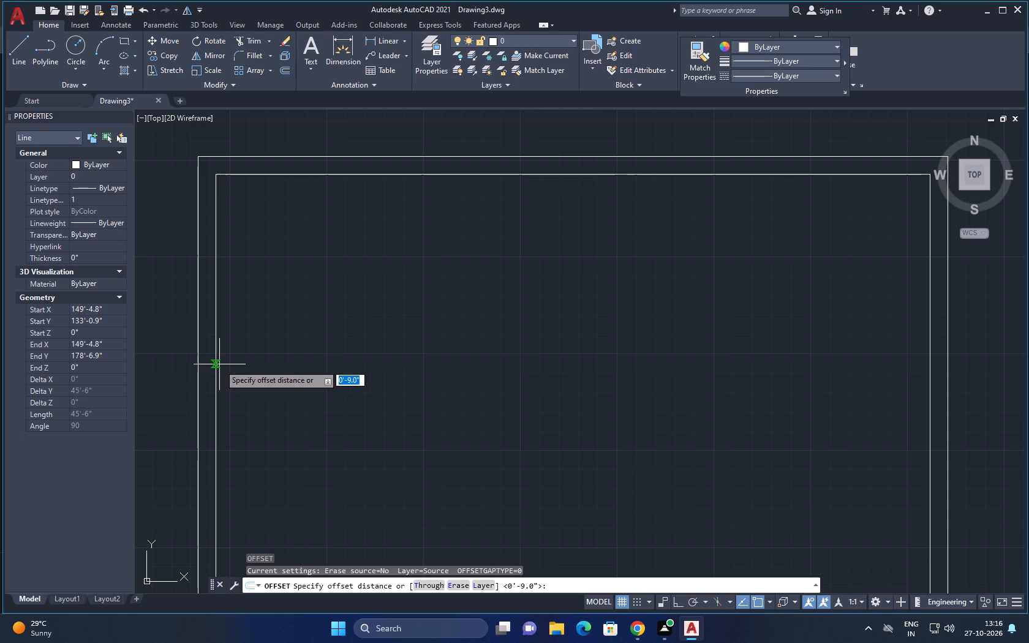
{"action": "left_click", "coordinate": [214, 364]}
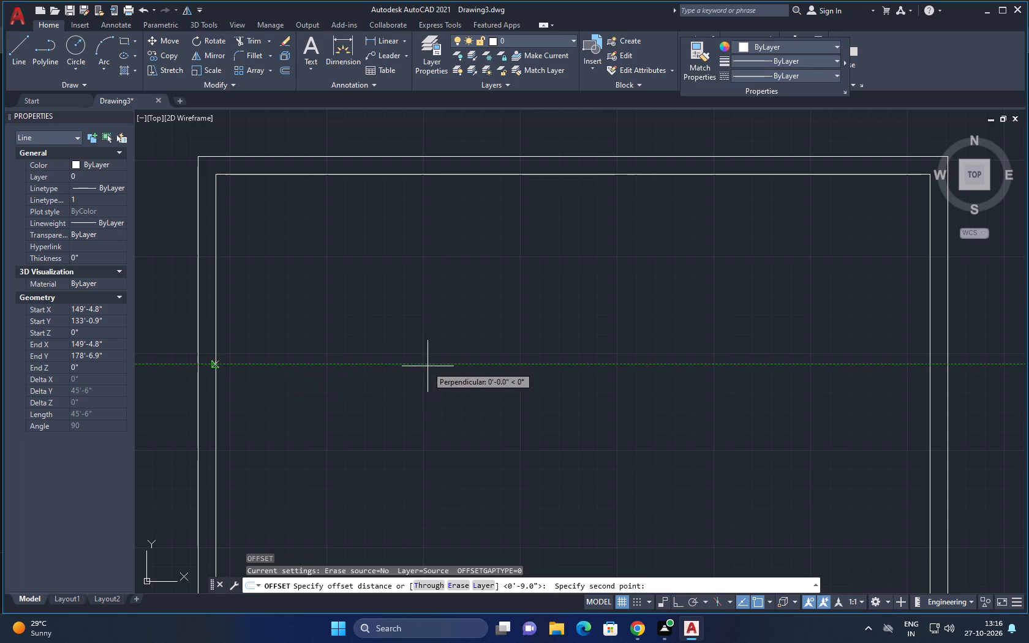
{"action": "type", "text": "13"}
{"action": "key", "text": "apostrophe"}
{"action": "key", "text": "Return"}
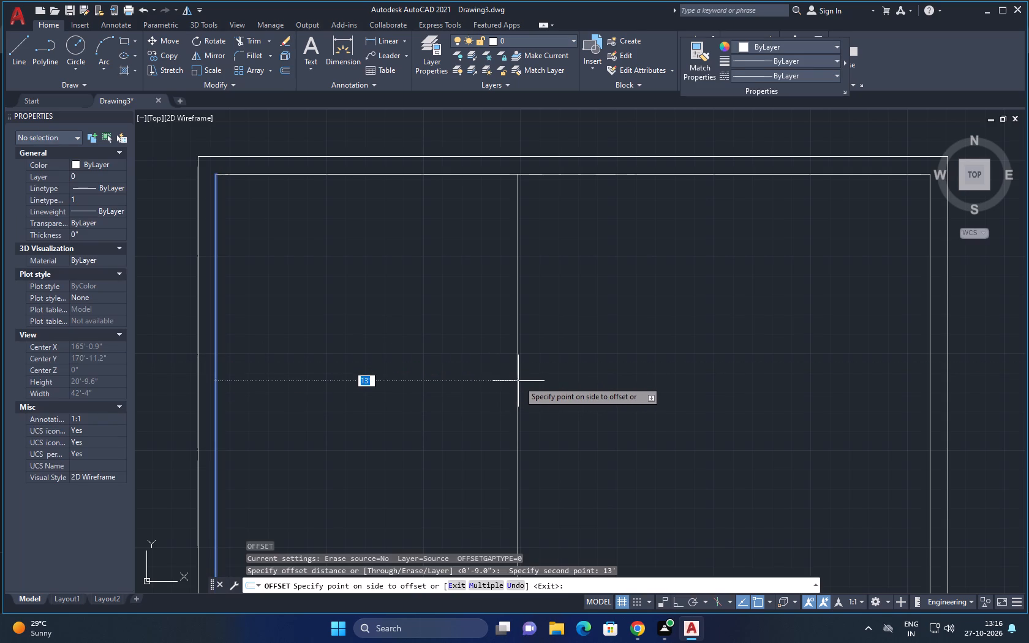
{"action": "left_click", "coordinate": [526, 384]}
Offset the new vertical partition line 4.5" to the right to give the partition its thickness.
{"action": "left_click", "coordinate": [518, 385]}
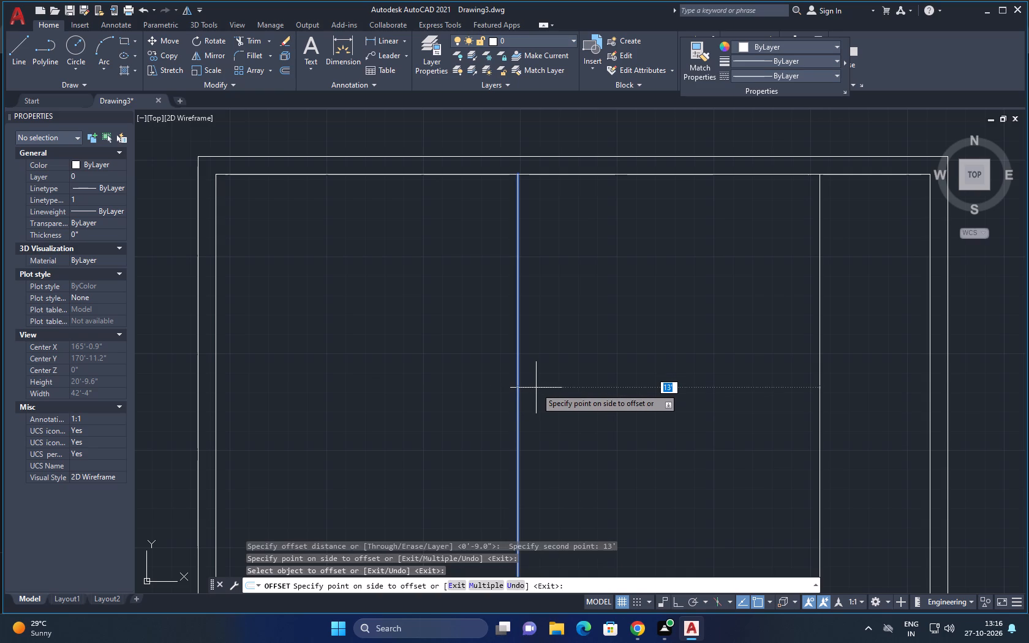
{"action": "type", "text": "4.5"}
{"action": "key", "text": "shift+quotedbl"}
{"action": "key", "text": "Return"}
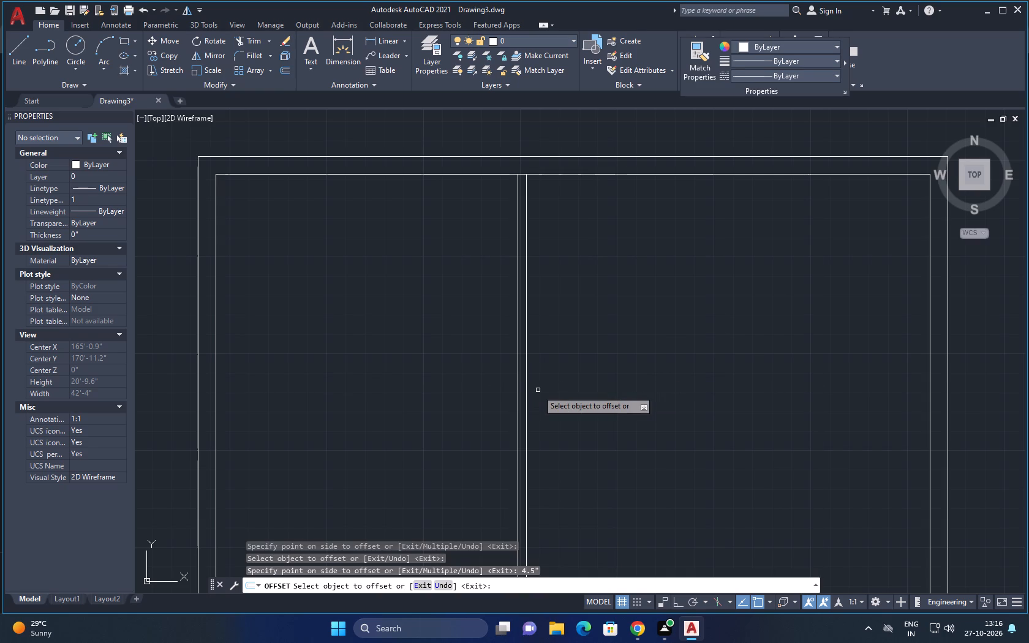
Offset the partition's right-hand line 4'6" to the right.
{"action": "left_click", "coordinate": [527, 296]}
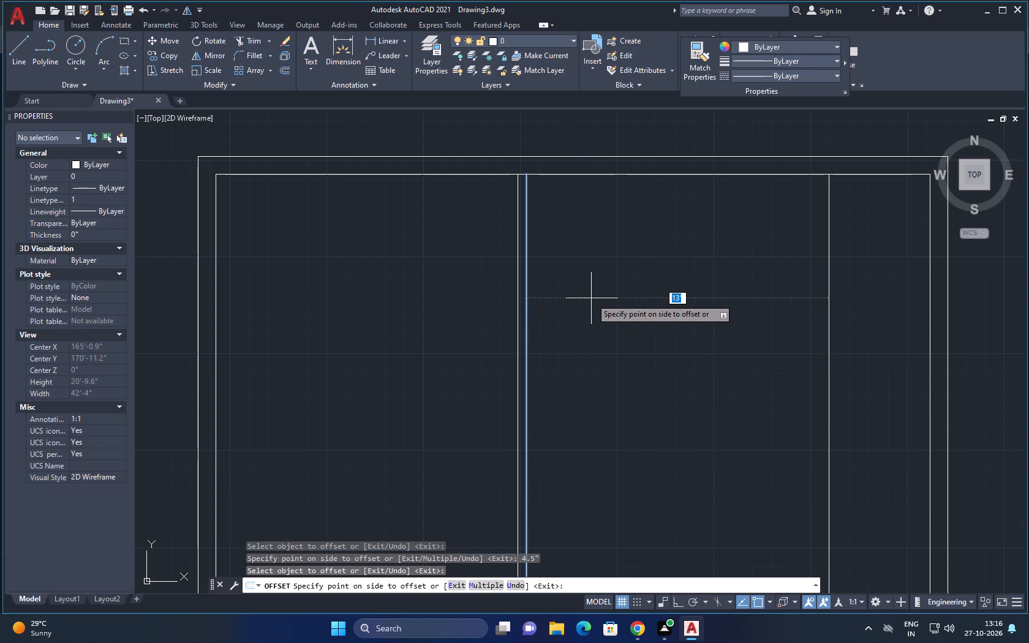
{"action": "type", "text": "4'"}
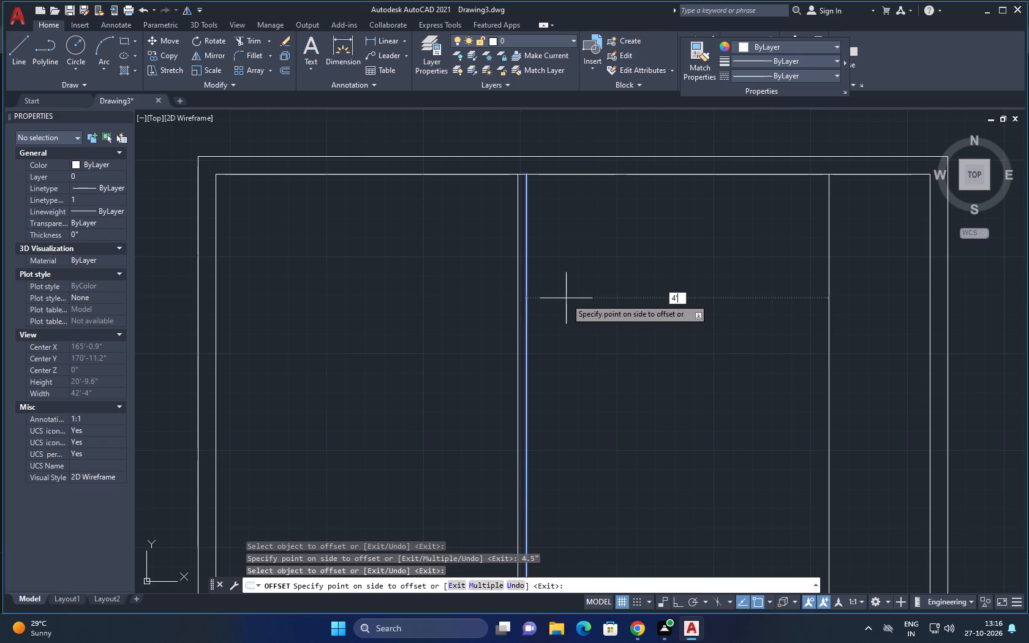
{"action": "key", "text": "BackSpace"}
{"action": "key", "text": "apostrophe"}
{"action": "type", "text": "6\""}
{"action": "key", "text": "Return"}
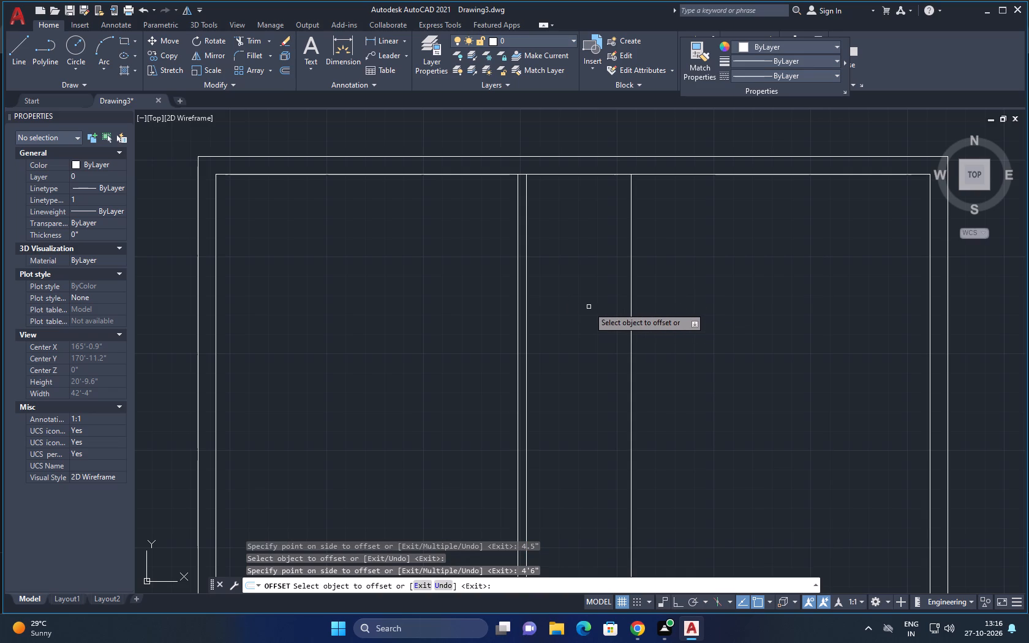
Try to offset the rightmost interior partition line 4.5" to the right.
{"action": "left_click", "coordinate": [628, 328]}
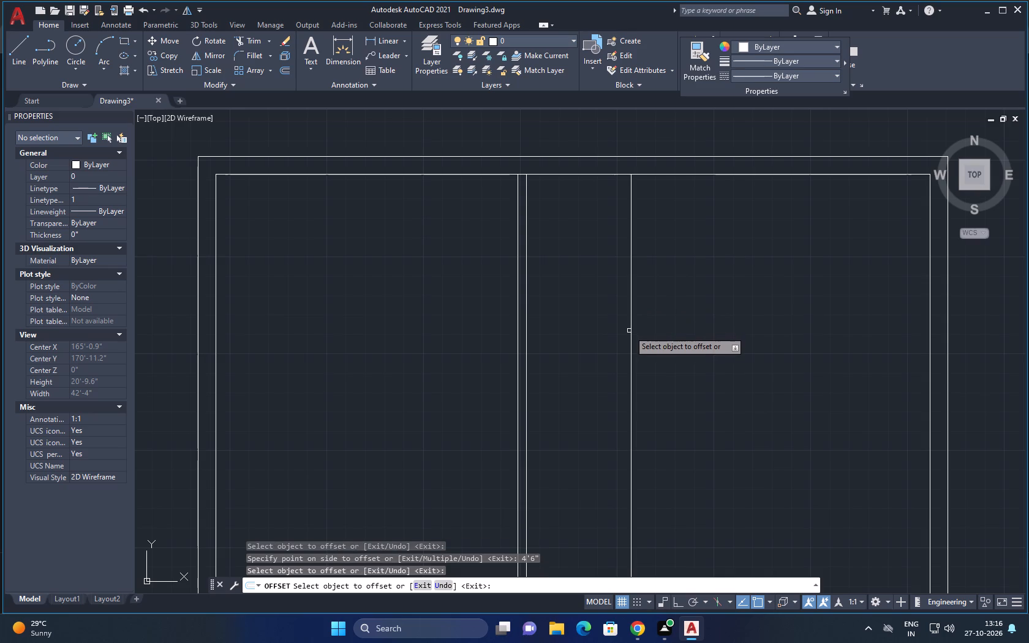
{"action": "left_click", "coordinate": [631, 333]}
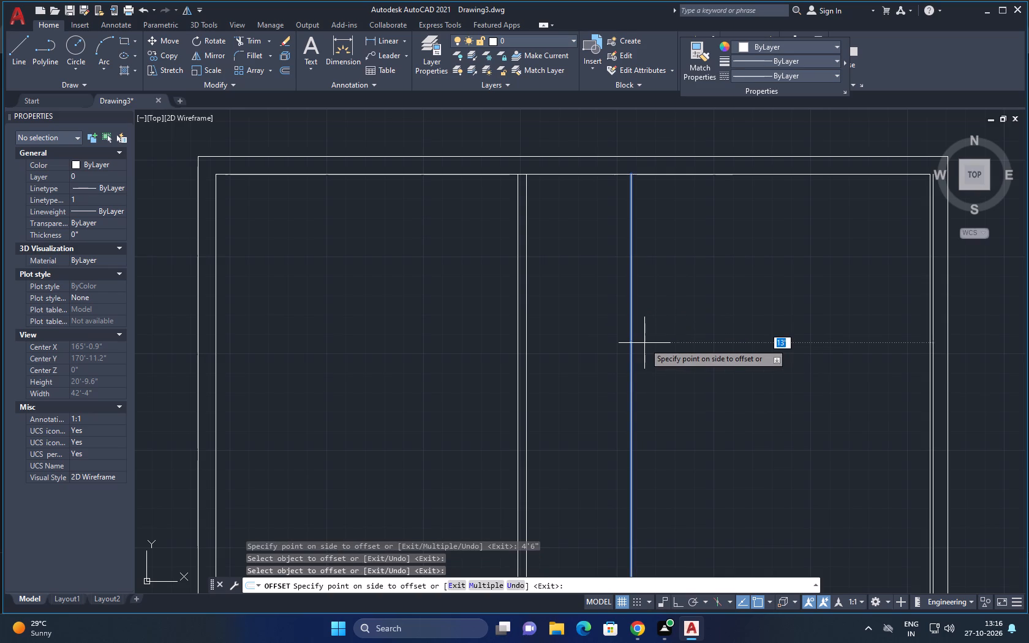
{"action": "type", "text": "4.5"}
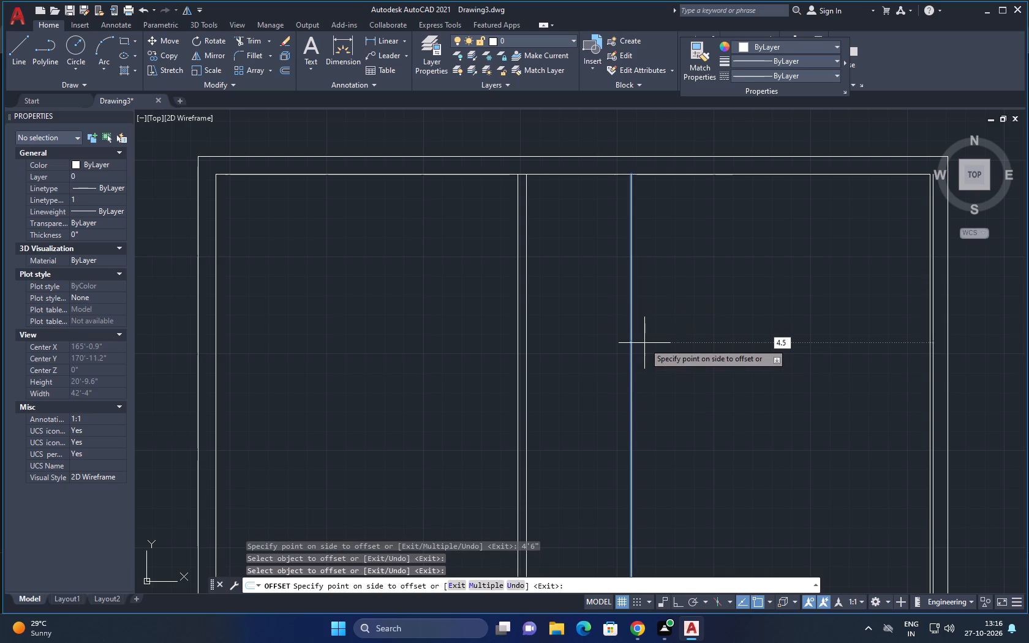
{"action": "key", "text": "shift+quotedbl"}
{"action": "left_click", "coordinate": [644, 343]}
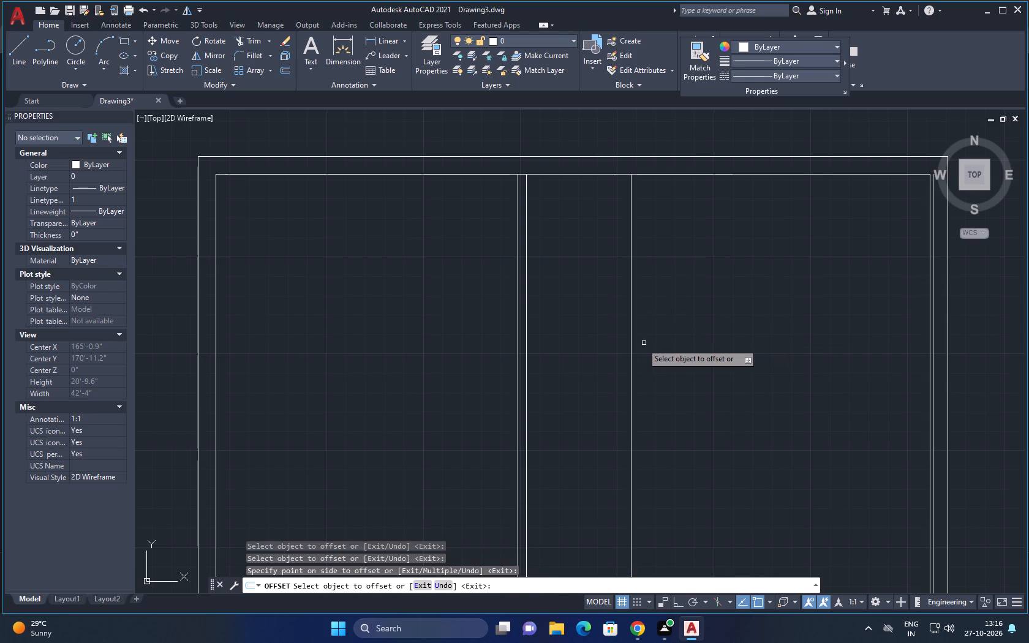
Offset the vertical line 4'6" beyond the first partition by 4.5" to the right, forming a second partition.
{"action": "left_click", "coordinate": [630, 348]}
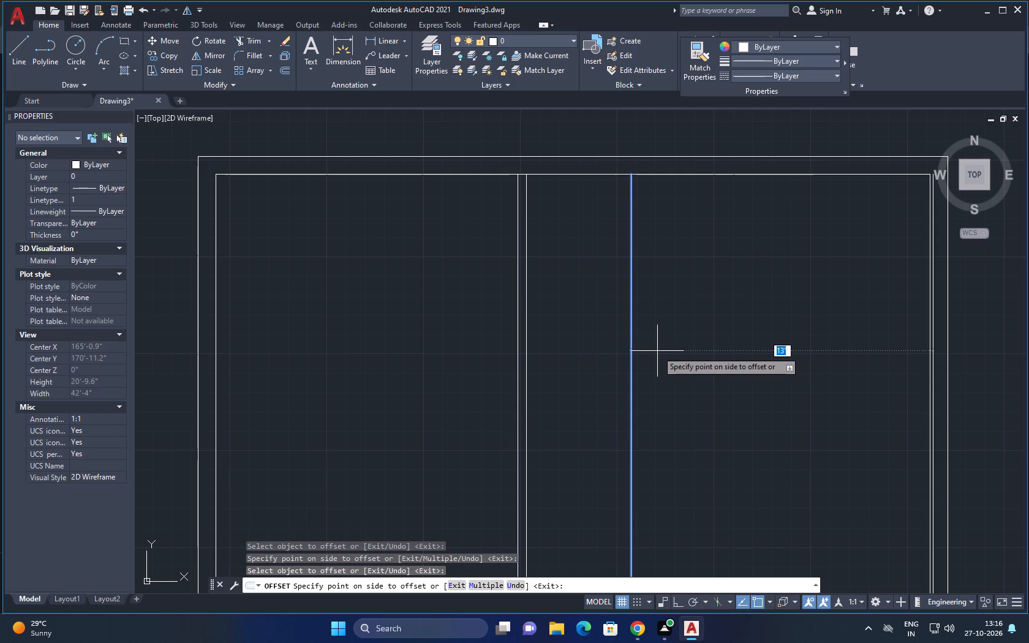
{"action": "type", "text": "4.5"}
{"action": "key", "text": "shift+Return"}
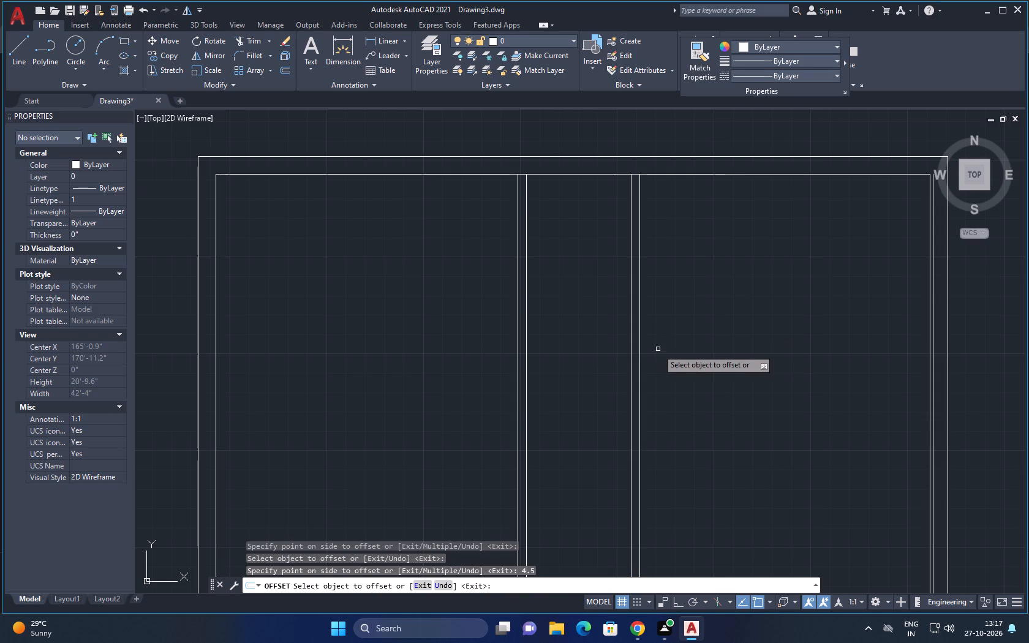
{"action": "key", "text": "Escape"}
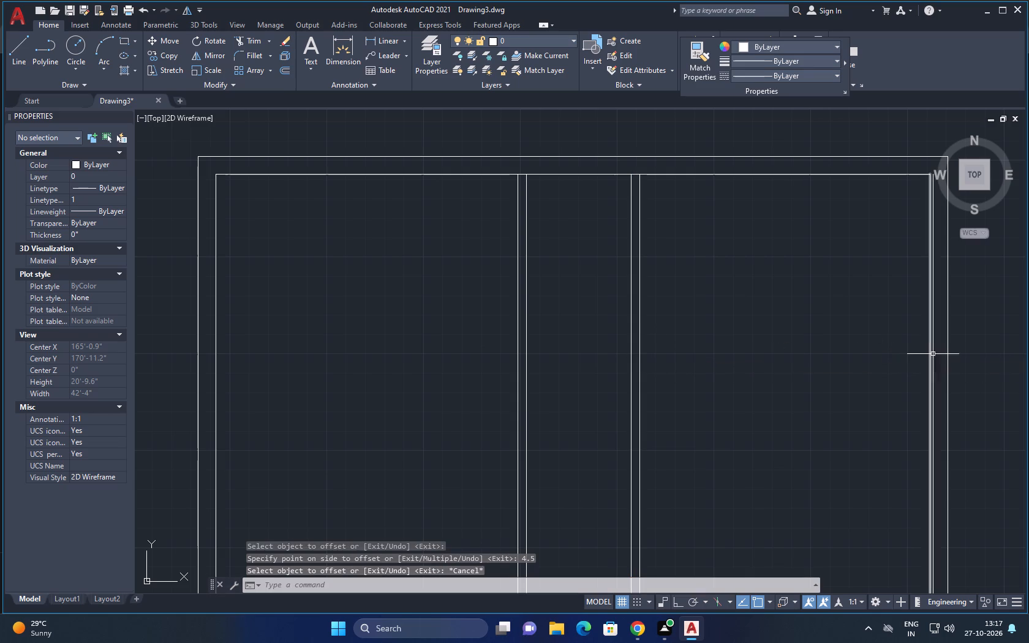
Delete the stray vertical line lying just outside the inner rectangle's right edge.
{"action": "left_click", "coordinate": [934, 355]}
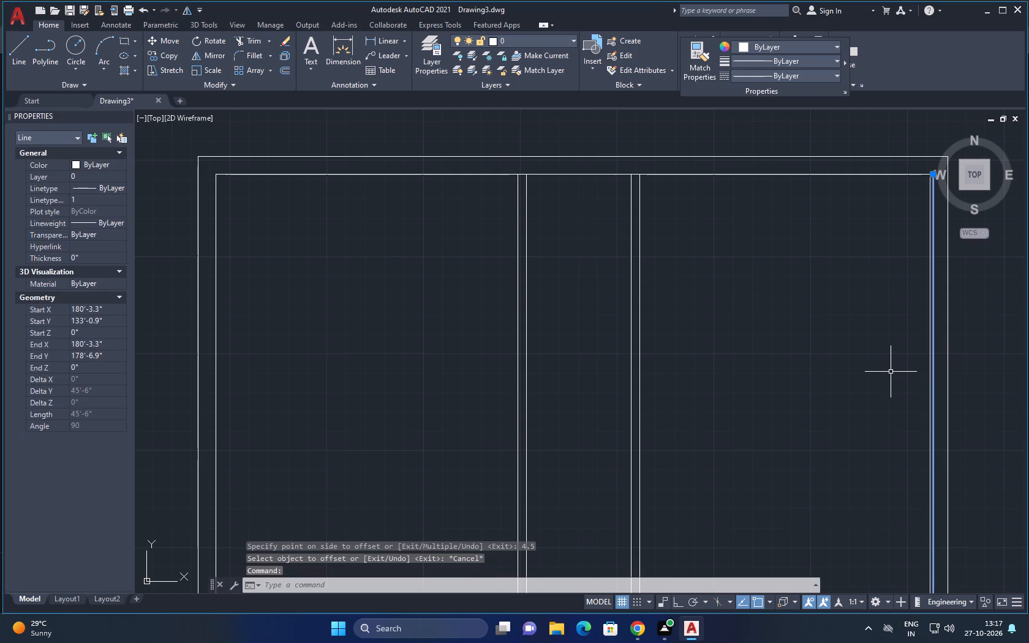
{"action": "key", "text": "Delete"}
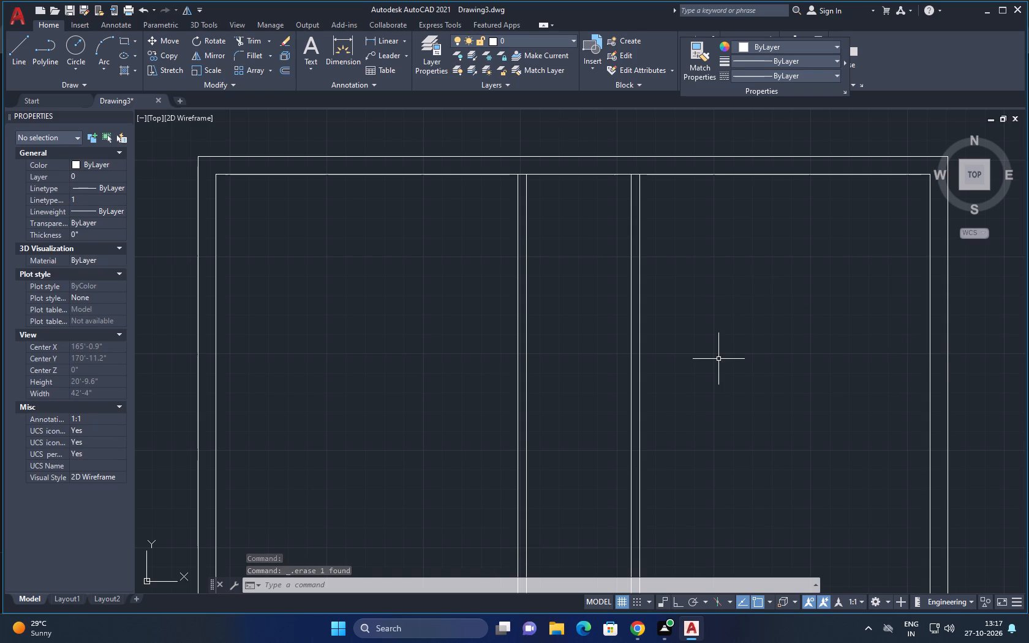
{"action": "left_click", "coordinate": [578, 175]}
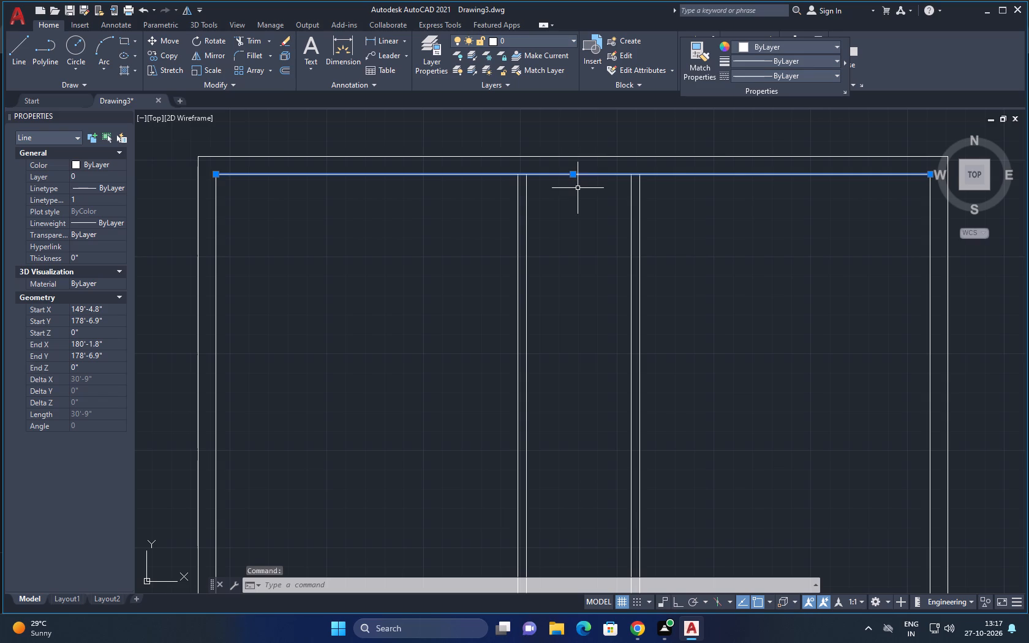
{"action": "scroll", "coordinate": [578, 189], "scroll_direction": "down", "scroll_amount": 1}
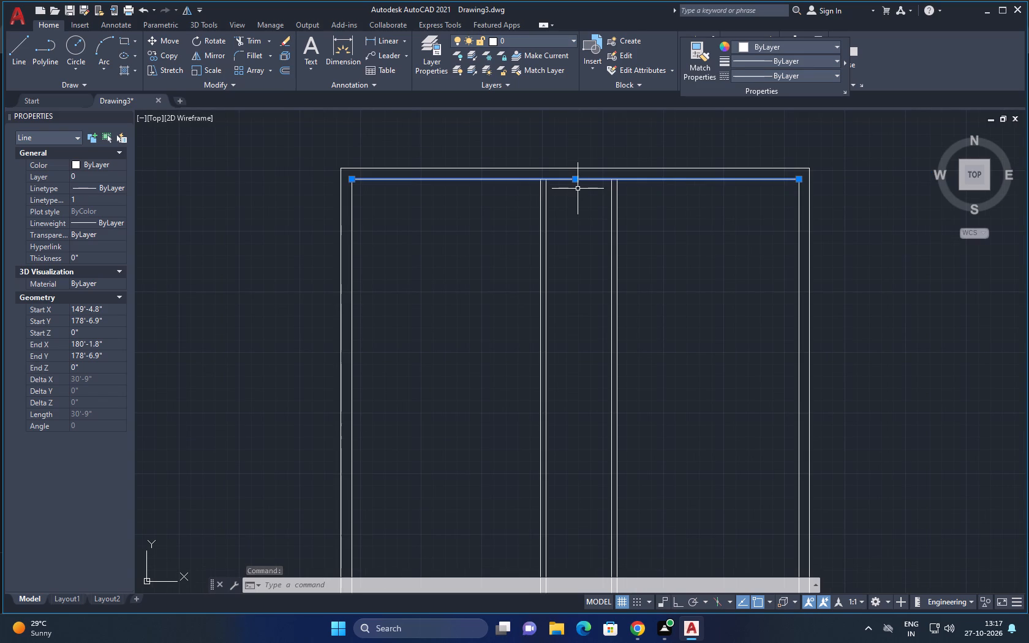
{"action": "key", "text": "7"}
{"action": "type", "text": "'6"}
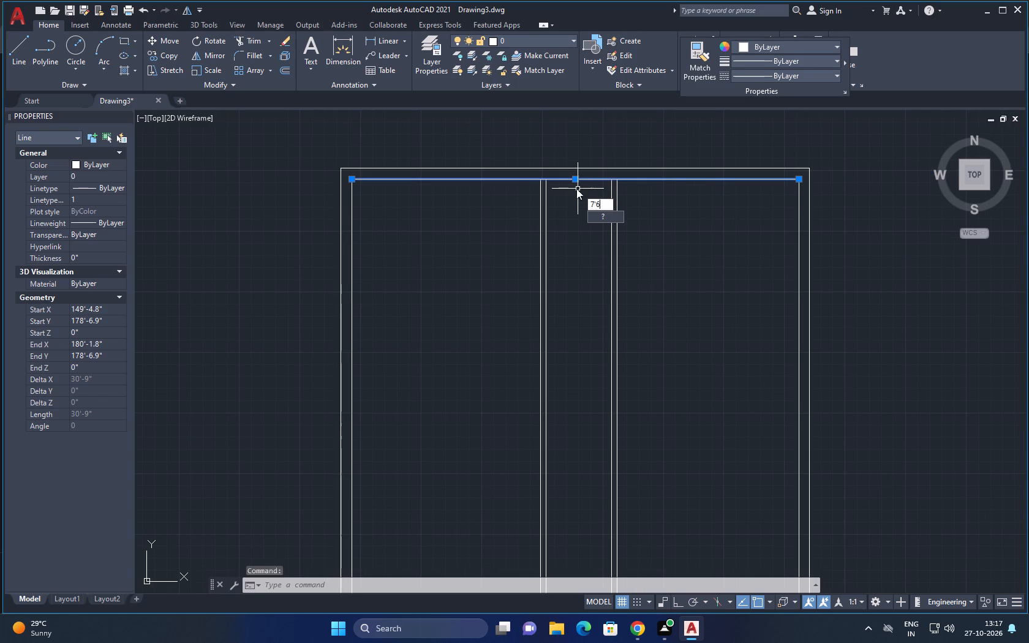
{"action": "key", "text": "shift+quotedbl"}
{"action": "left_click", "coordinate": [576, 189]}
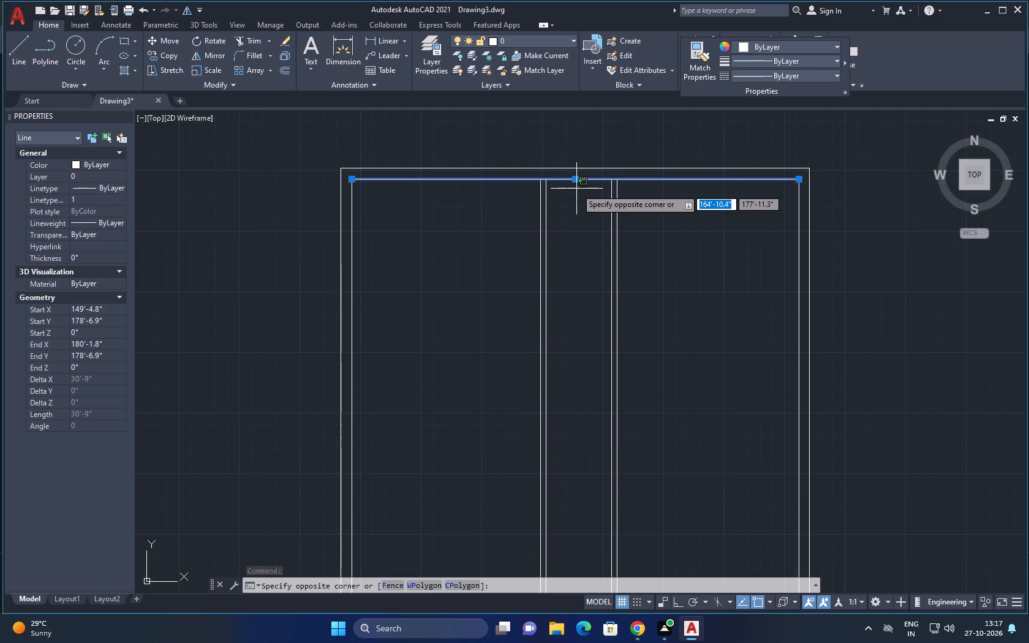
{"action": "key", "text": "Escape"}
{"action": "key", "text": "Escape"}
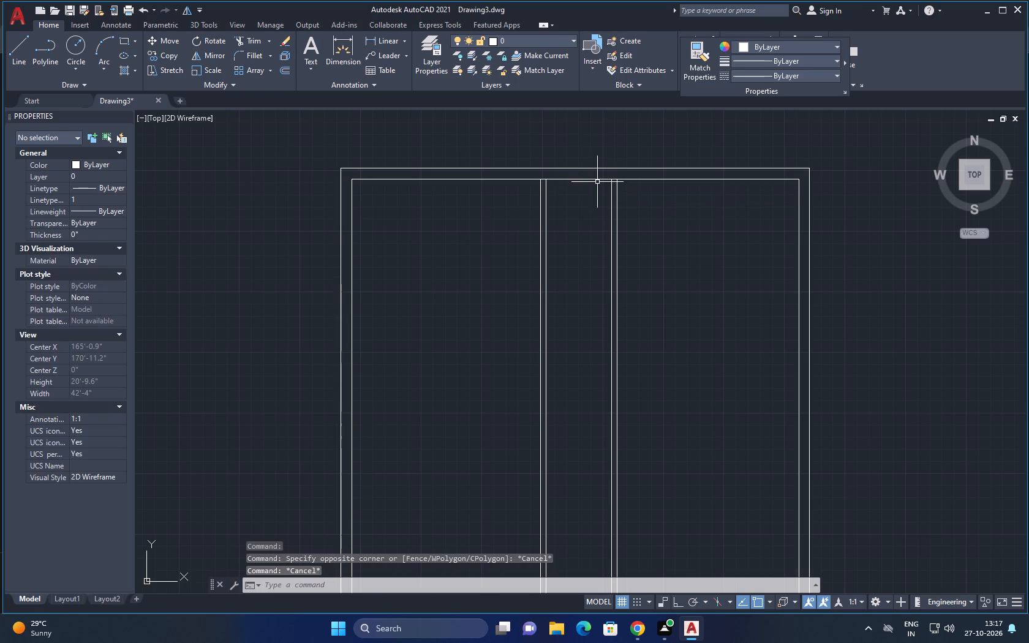
Form a horizontal partition by offsetting the inner top wall line 7'6" downward and the resulting line another 4.5" downward.
{"action": "left_click", "coordinate": [597, 178]}
{"action": "type", "text": "O"}
{"action": "key", "text": "space"}
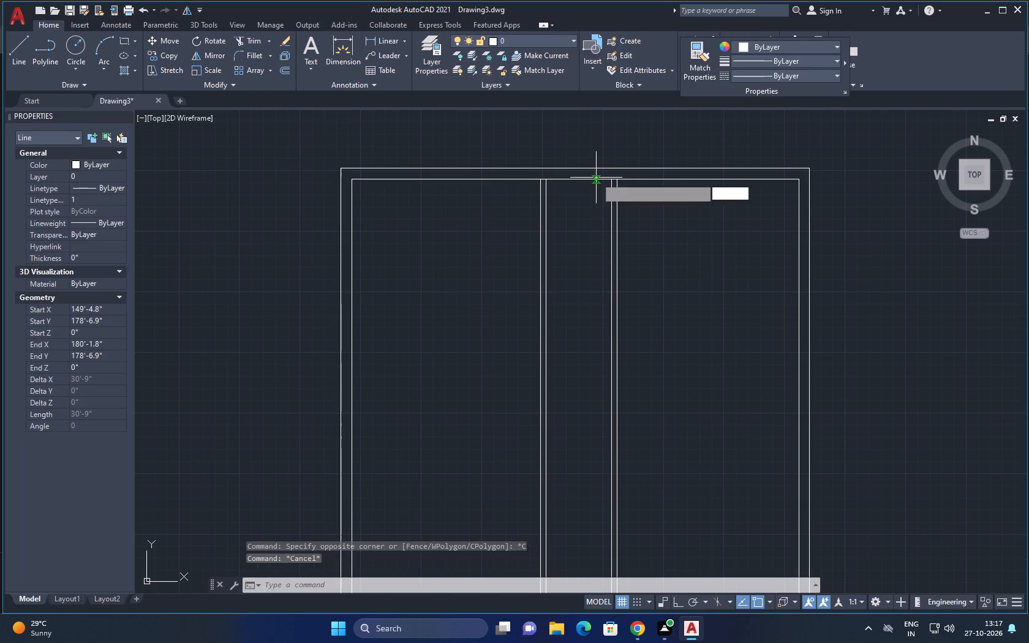
{"action": "type", "text": "7'"}
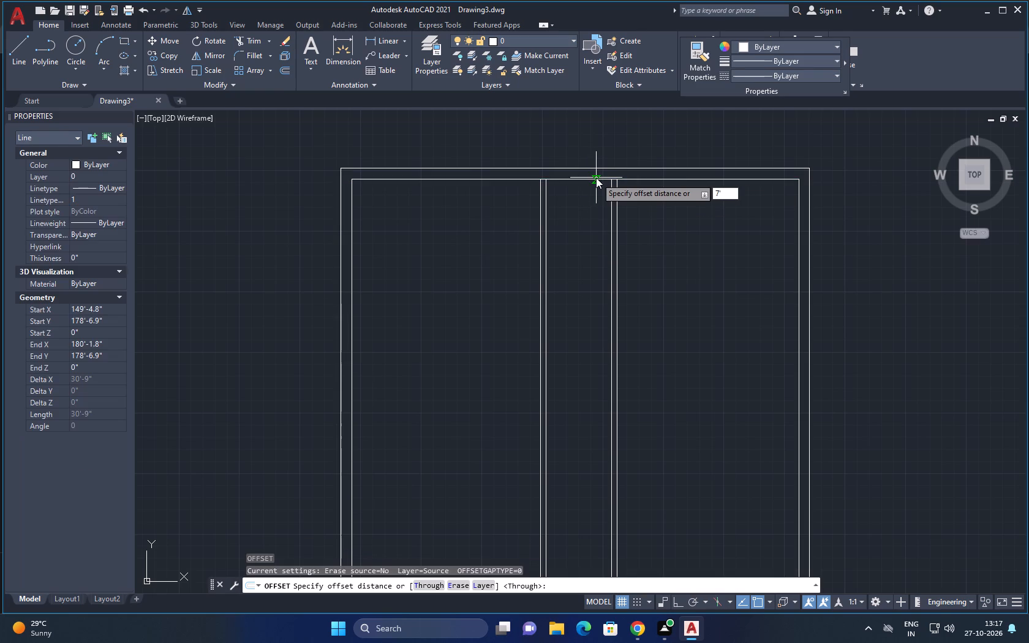
{"action": "type", "text": "6\""}
{"action": "key", "text": "Return"}
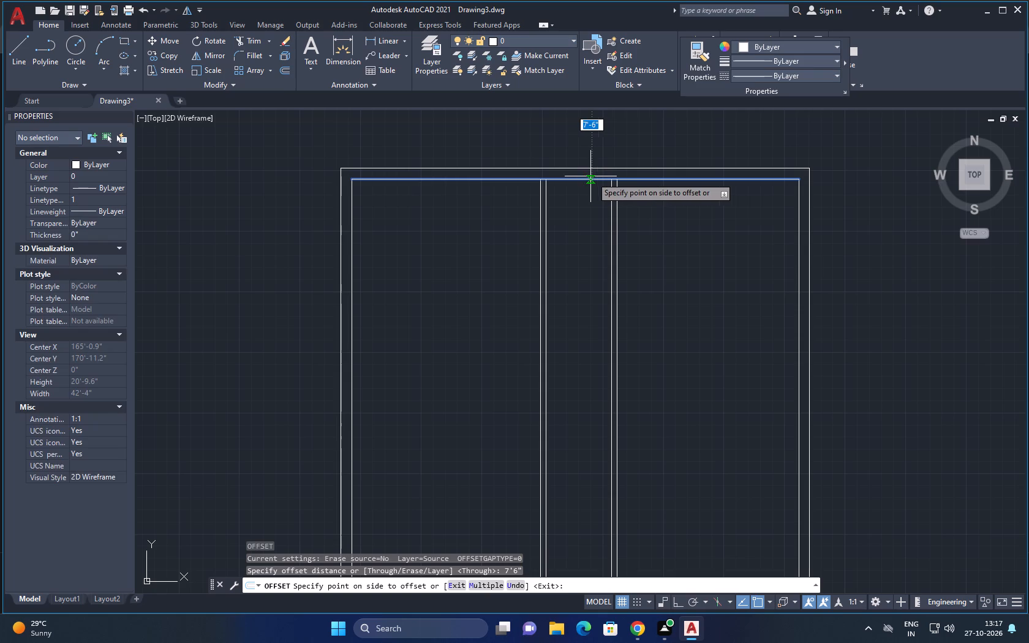
{"action": "left_click", "coordinate": [580, 304]}
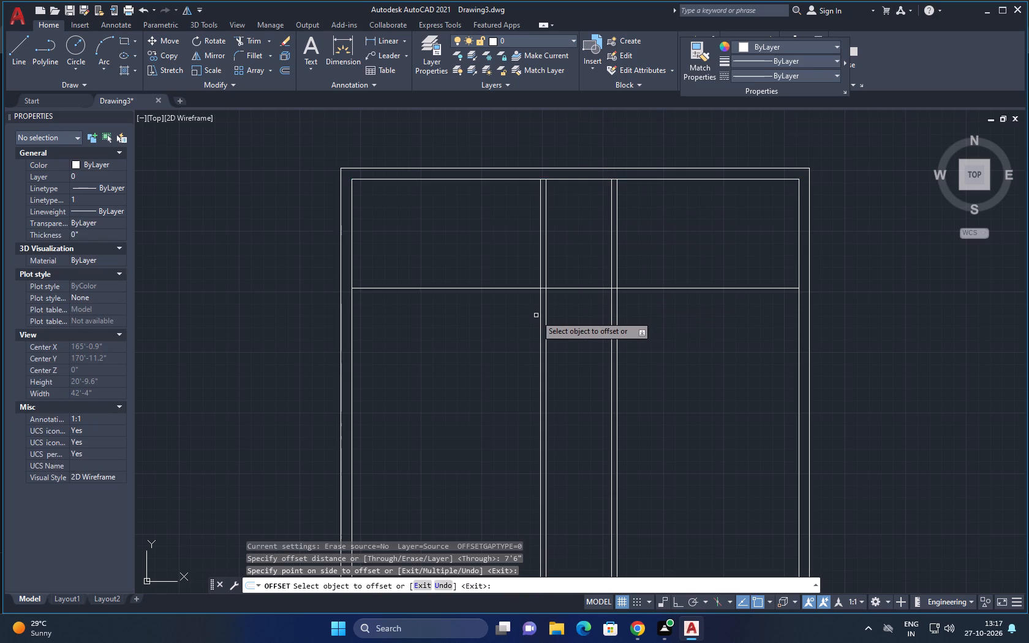
{"action": "left_click", "coordinate": [570, 287]}
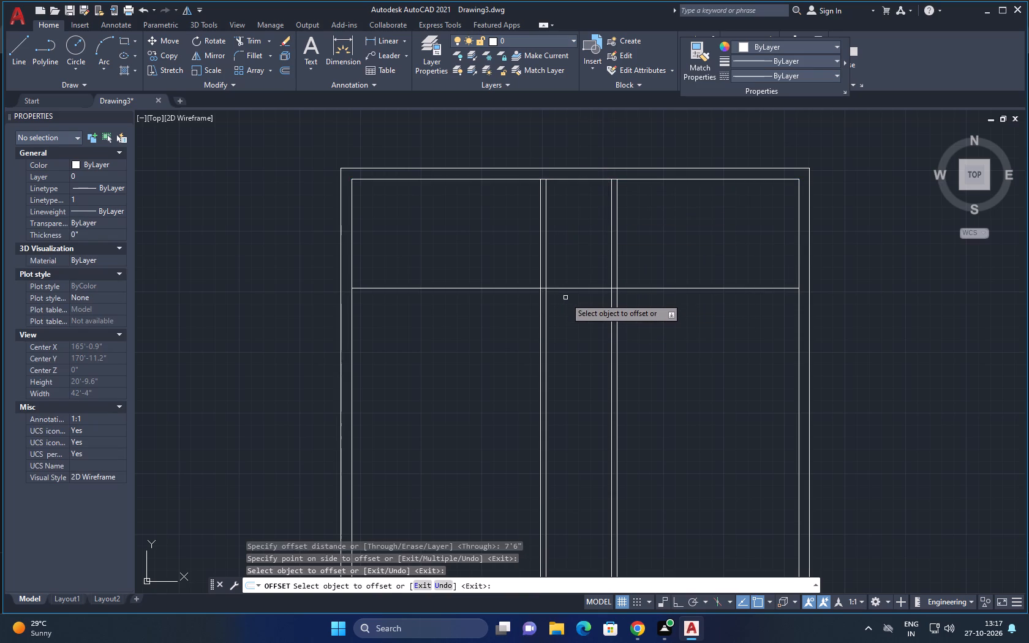
{"action": "left_click", "coordinate": [568, 288]}
{"action": "type", "text": "4.5"}
{"action": "key", "text": "shift+quotedbl"}
{"action": "key", "text": "Return"}
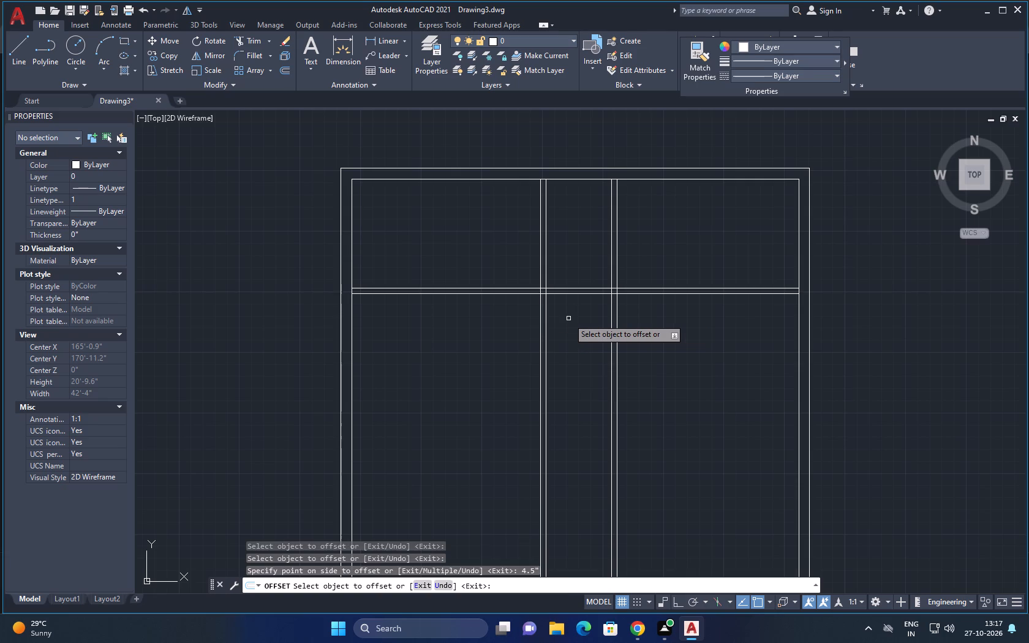
Form a second horizontal partition by offsetting the inner top wall line 14' downward and the resulting line another 4.5" downward.
{"action": "left_click", "coordinate": [468, 179]}
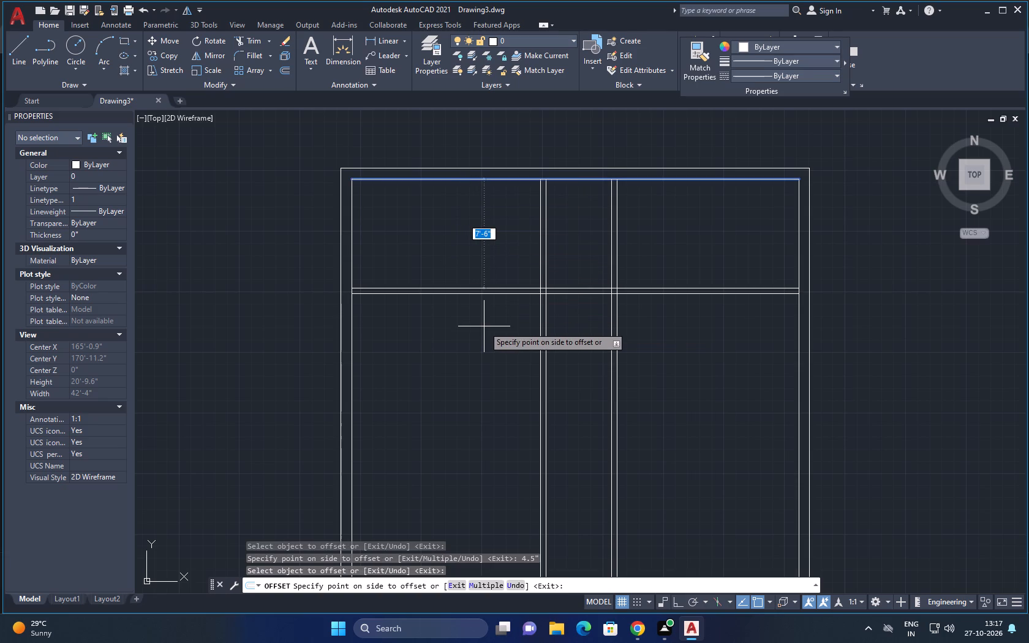
{"action": "type", "text": "14'"}
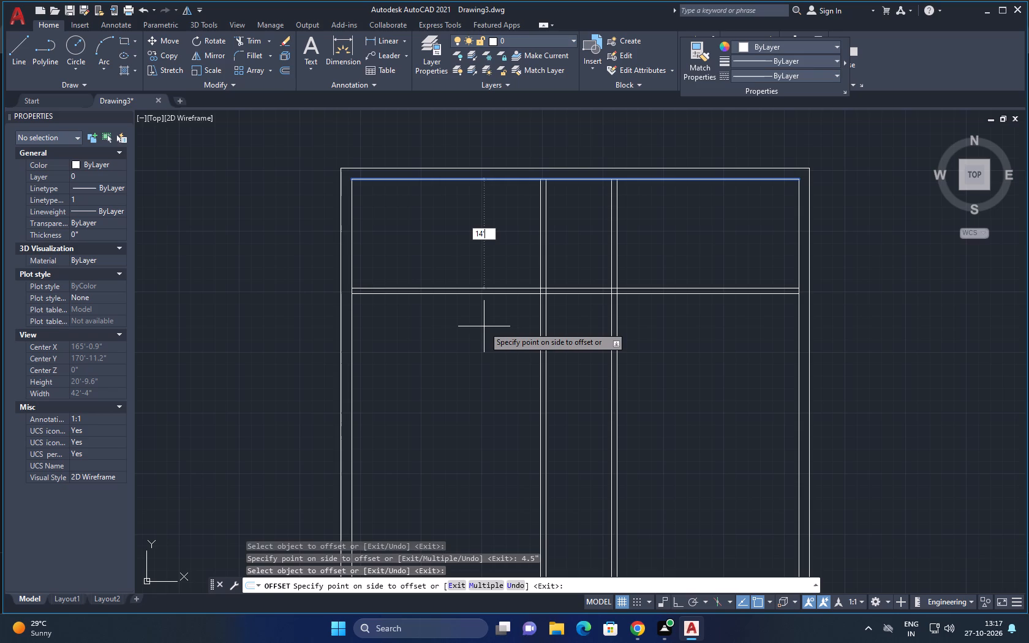
{"action": "key", "text": "Return"}
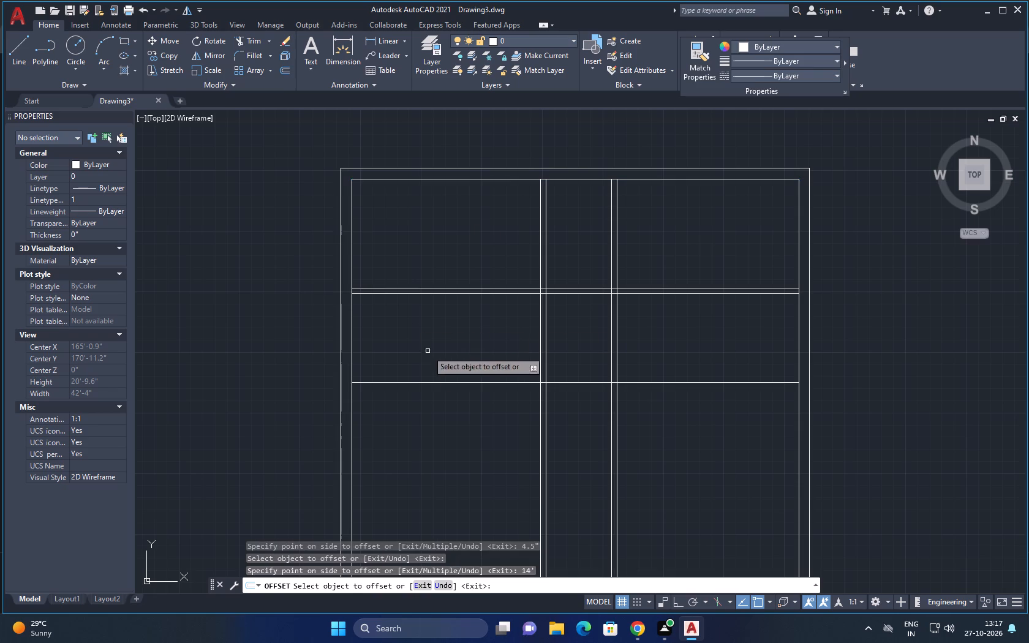
{"action": "left_click", "coordinate": [449, 383]}
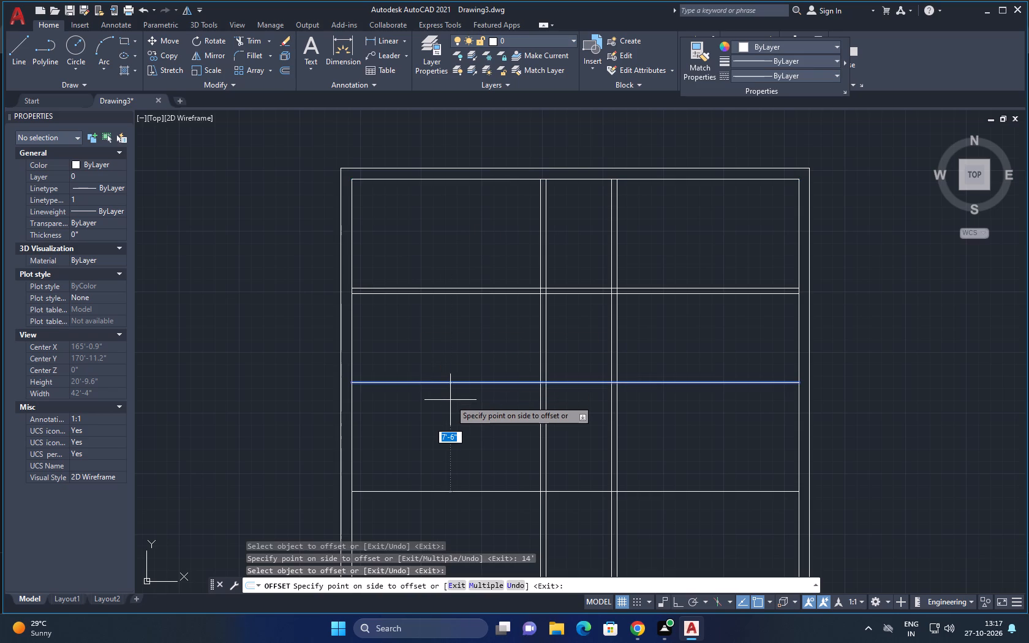
{"action": "type", "text": "4.5\""}
{"action": "key", "text": "Return"}
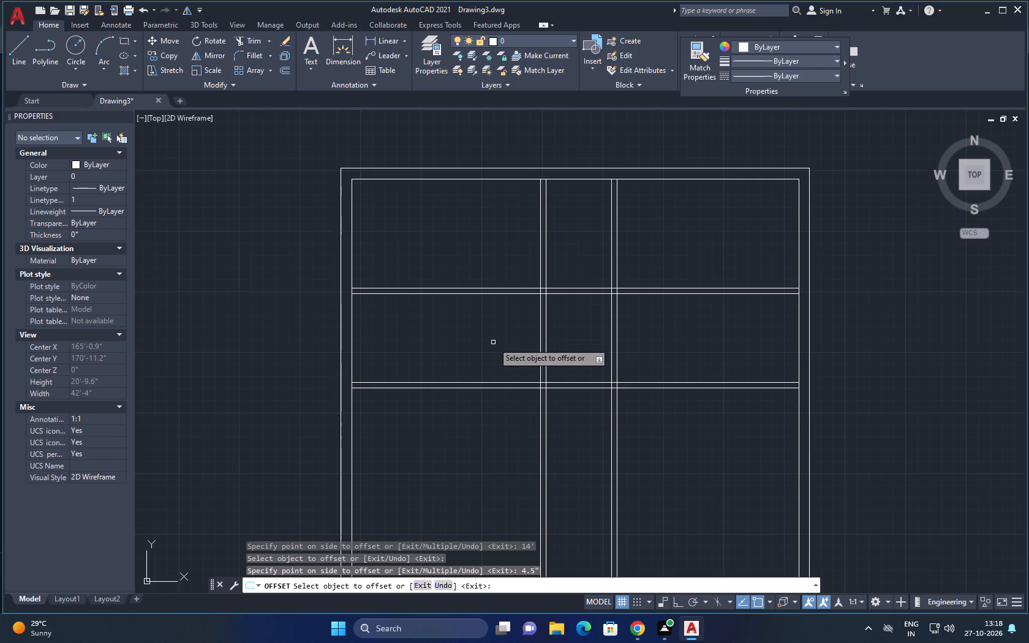
{"action": "key", "text": "Escape"}
Trim the upper horizontal partition on both outer sides, keeping only the part between the two vertical partitions.
{"action": "key", "text": "t"}
{"action": "type", "text": "R"}
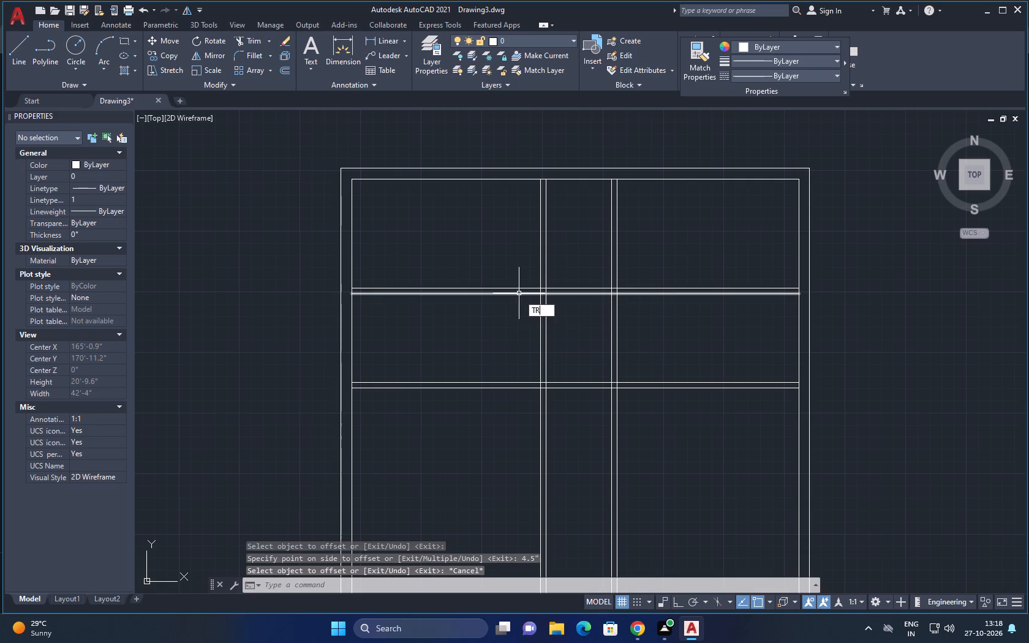
{"action": "key", "text": "space"}
{"action": "key", "text": "space"}
{"action": "left_click_drag", "start_coordinate": [508, 274], "coordinate": [513, 358]}
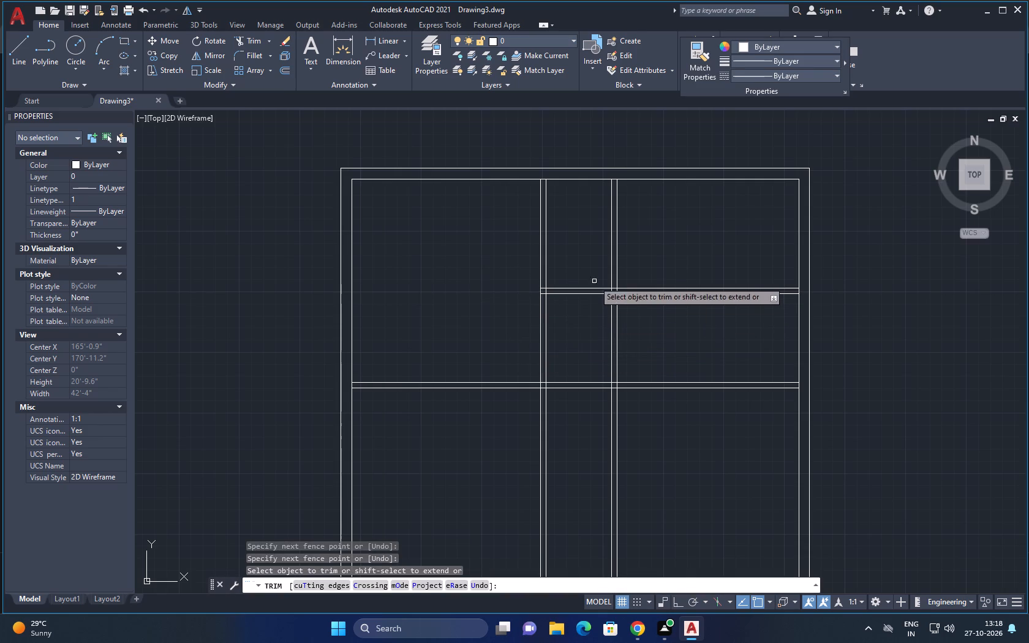
{"action": "left_click_drag", "start_coordinate": [654, 264], "coordinate": [667, 350]}
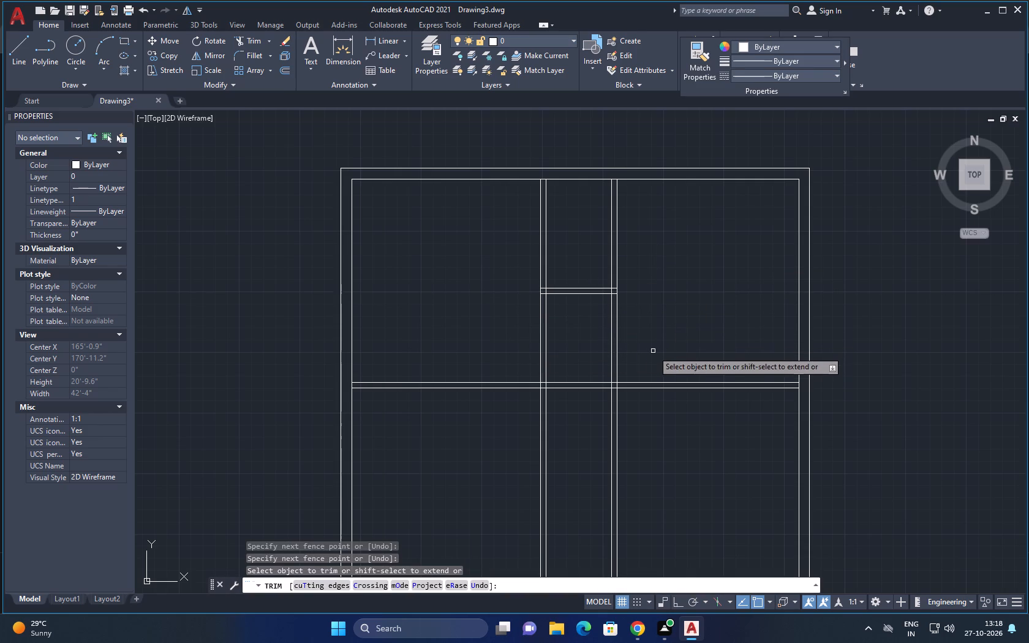
Trim the right-hand vertical partition away below the upper horizontal partition, both above and below the lower horizontal partition.
{"action": "left_click_drag", "start_coordinate": [609, 344], "coordinate": [646, 342]}
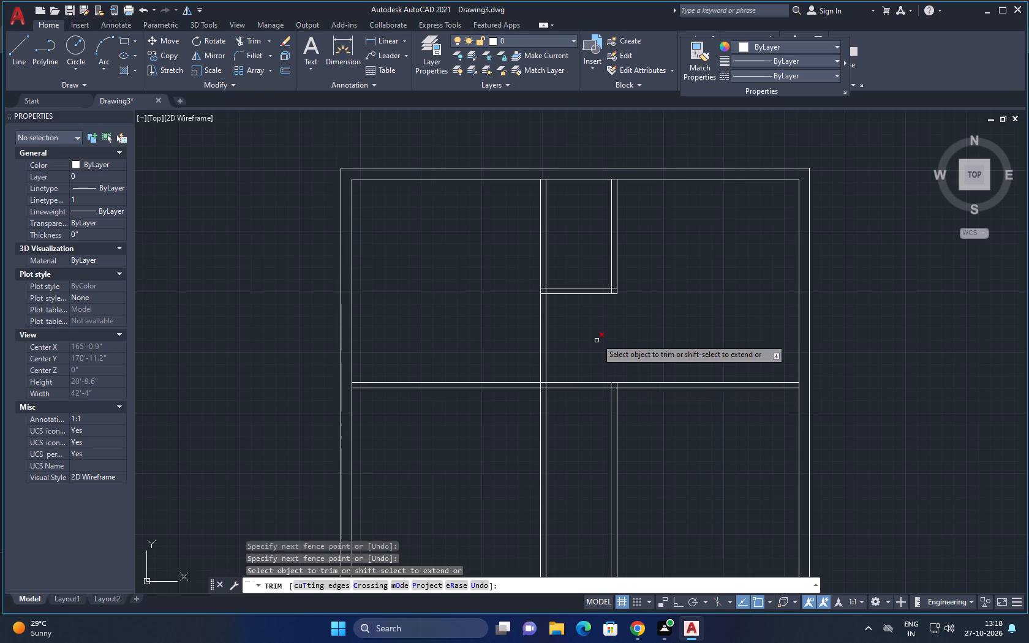
{"action": "left_click_drag", "start_coordinate": [597, 457], "coordinate": [688, 466]}
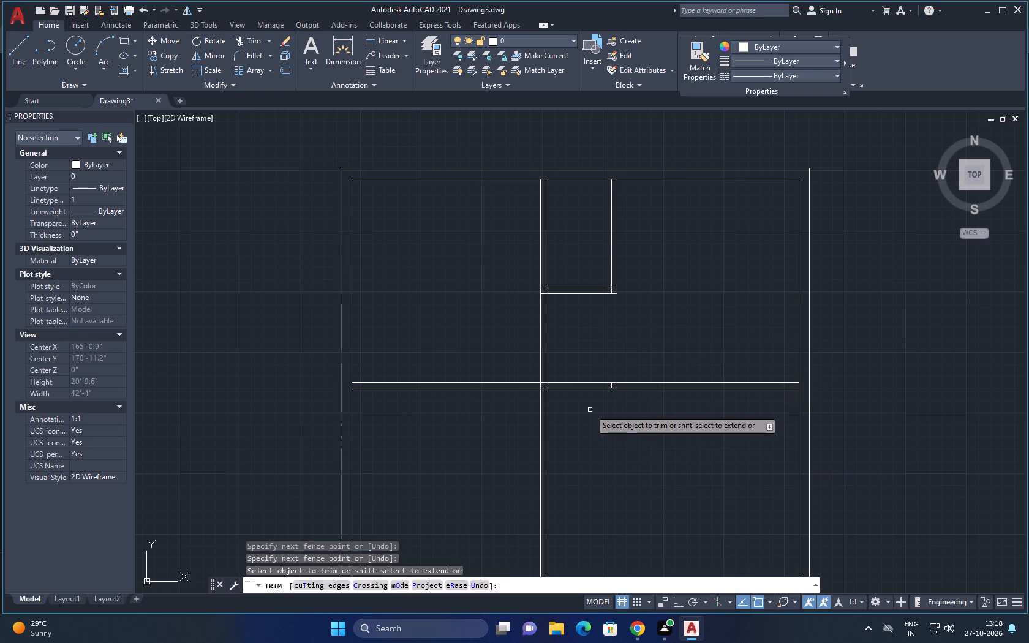
Trim the lower horizontal partition to open a gap between the left vertical partition and the right partition's remaining stub.
{"action": "left_click_drag", "start_coordinate": [583, 410], "coordinate": [601, 365]}
{"action": "scroll", "coordinate": [580, 423], "scroll_direction": "down", "scroll_amount": 1}
{"action": "middle_click_drag", "start_coordinate": [580, 410], "coordinate": [601, 246]}
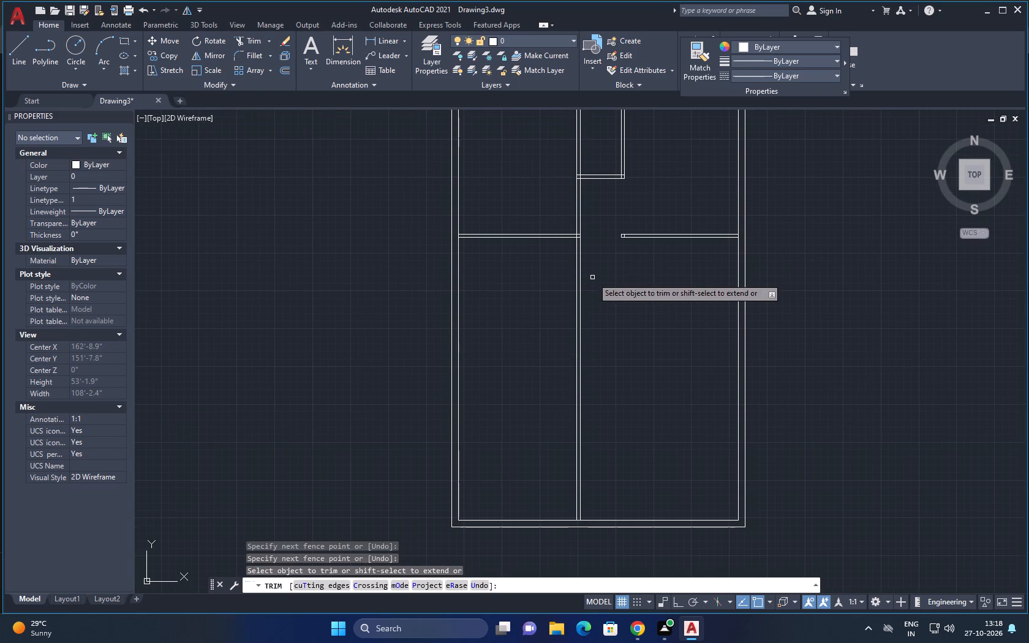
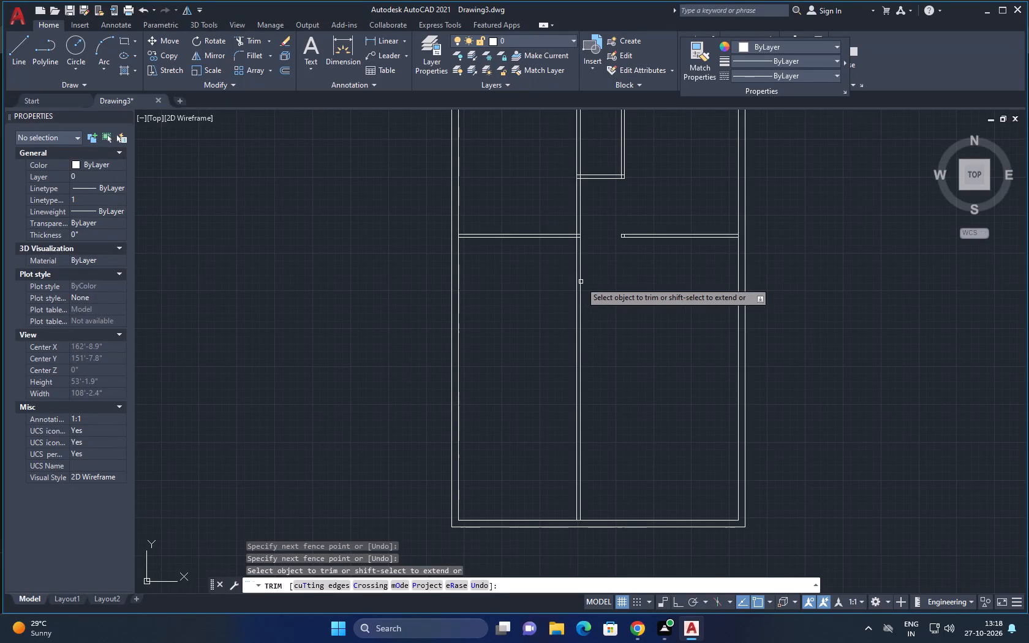
Form a partition by offsetting the left room's bottom partition line 4'3" downward and the resulting line another 4.5" downward.
{"action": "scroll", "coordinate": [521, 225], "scroll_direction": "down", "scroll_amount": 1}
{"action": "scroll", "coordinate": [517, 238], "scroll_direction": "up", "scroll_amount": 2}
{"action": "key", "text": "Escape"}
{"action": "left_click", "coordinate": [506, 228]}
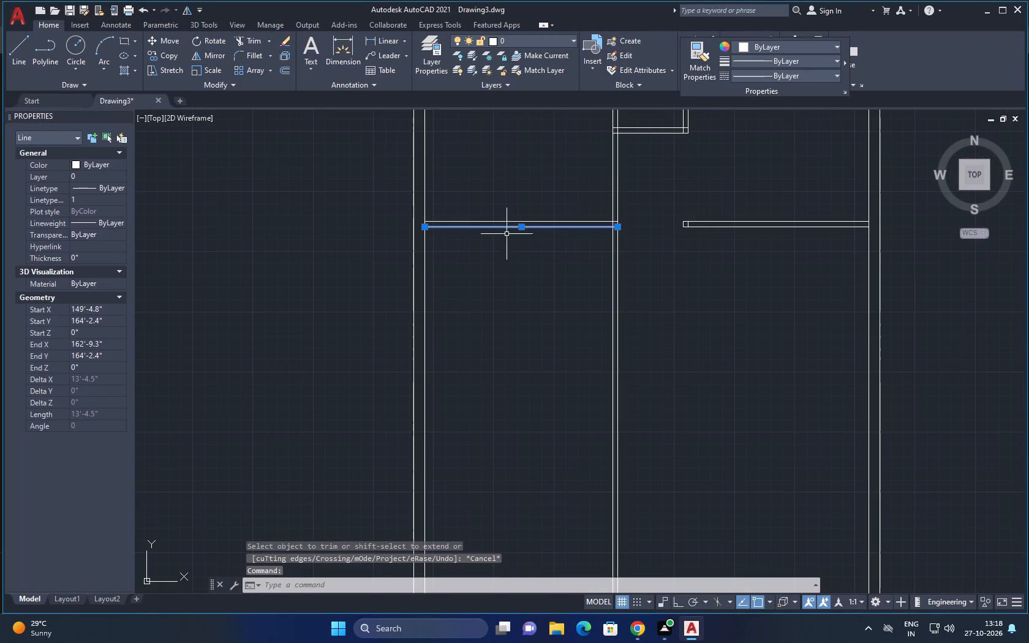
{"action": "key", "text": "o"}
{"action": "key", "text": "space"}
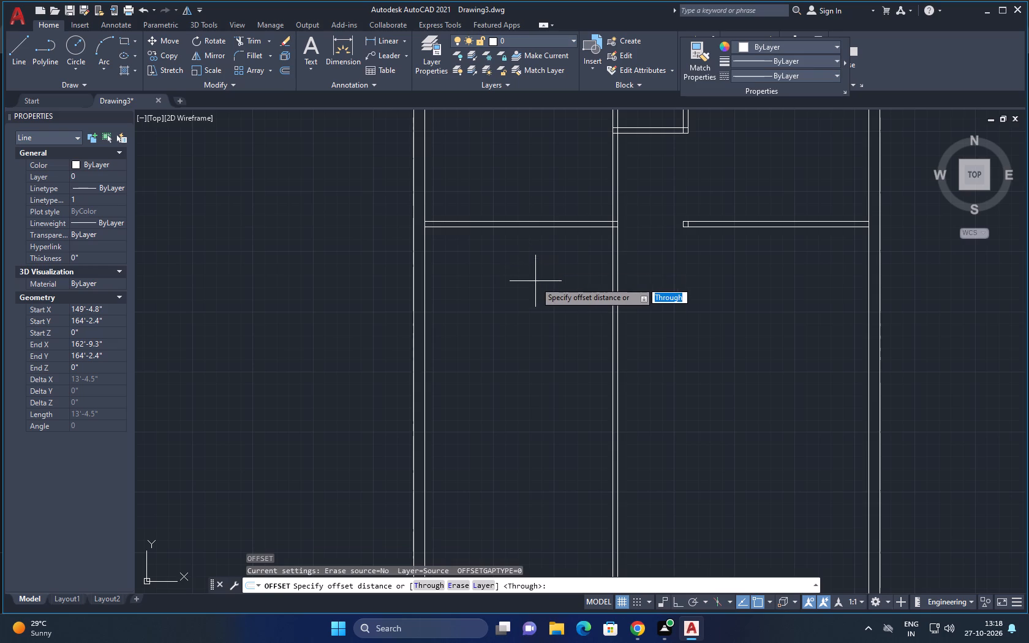
{"action": "left_click", "coordinate": [516, 226]}
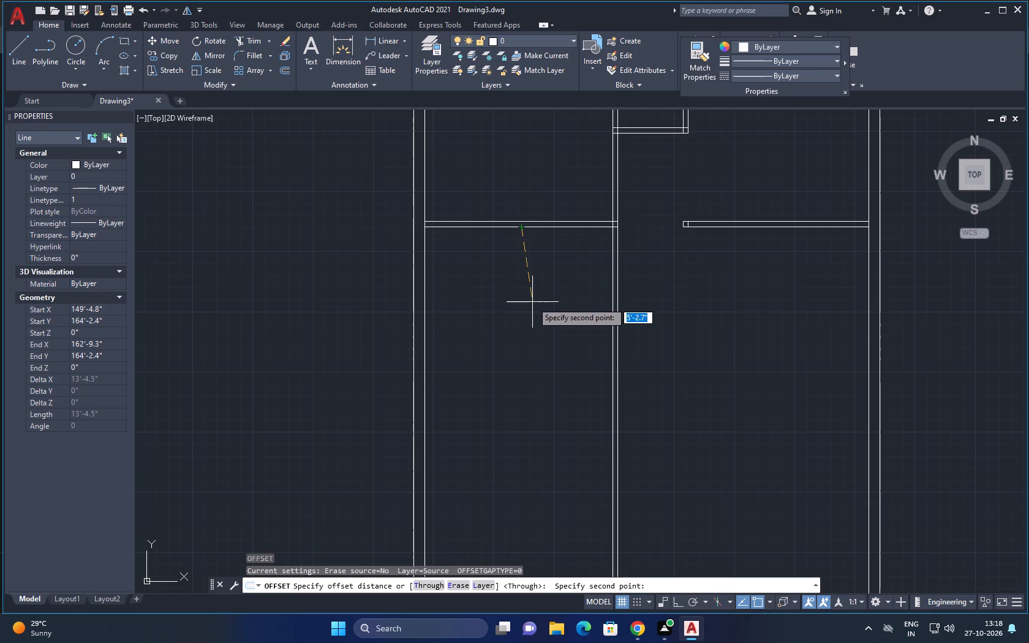
{"action": "type", "text": "4'3"}
{"action": "key", "text": "shift+quotedbl"}
{"action": "key", "text": "Return"}
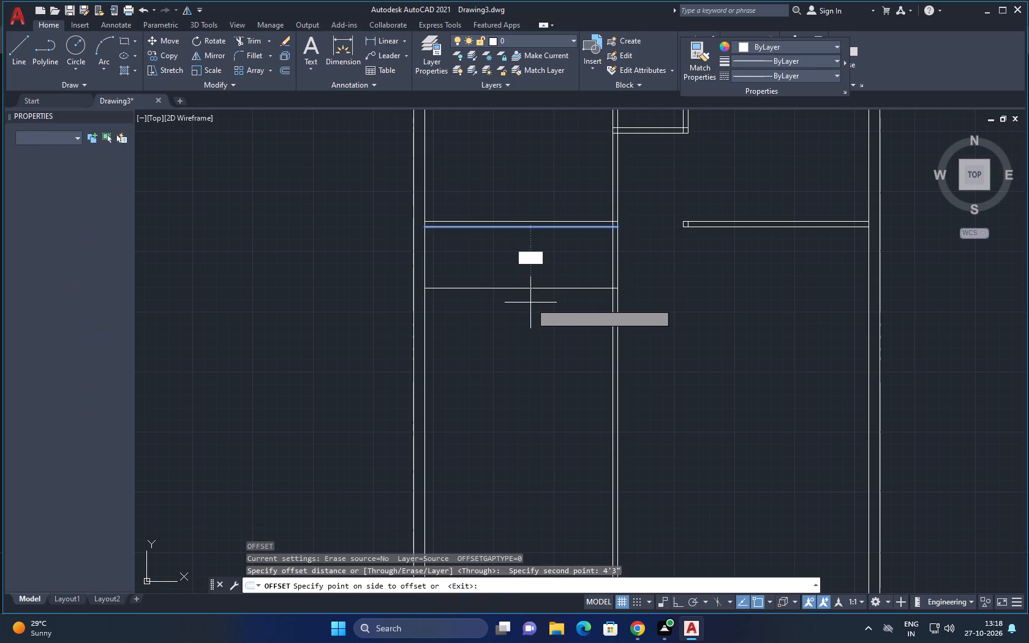
{"action": "left_click", "coordinate": [530, 303]}
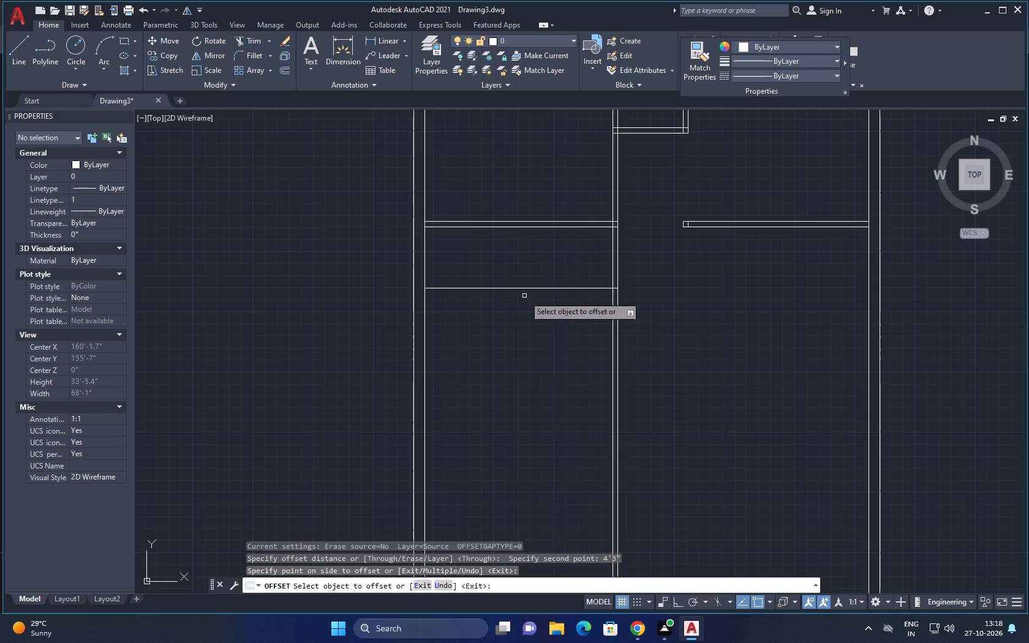
{"action": "left_click", "coordinate": [521, 287]}
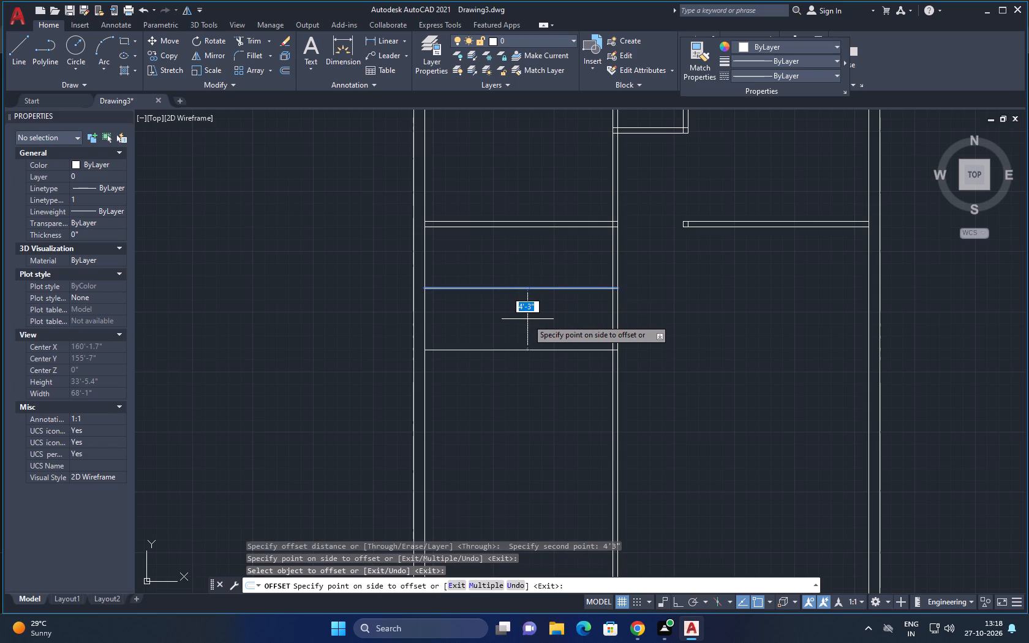
{"action": "type", "text": "4.5\""}
{"action": "key", "text": "Return"}
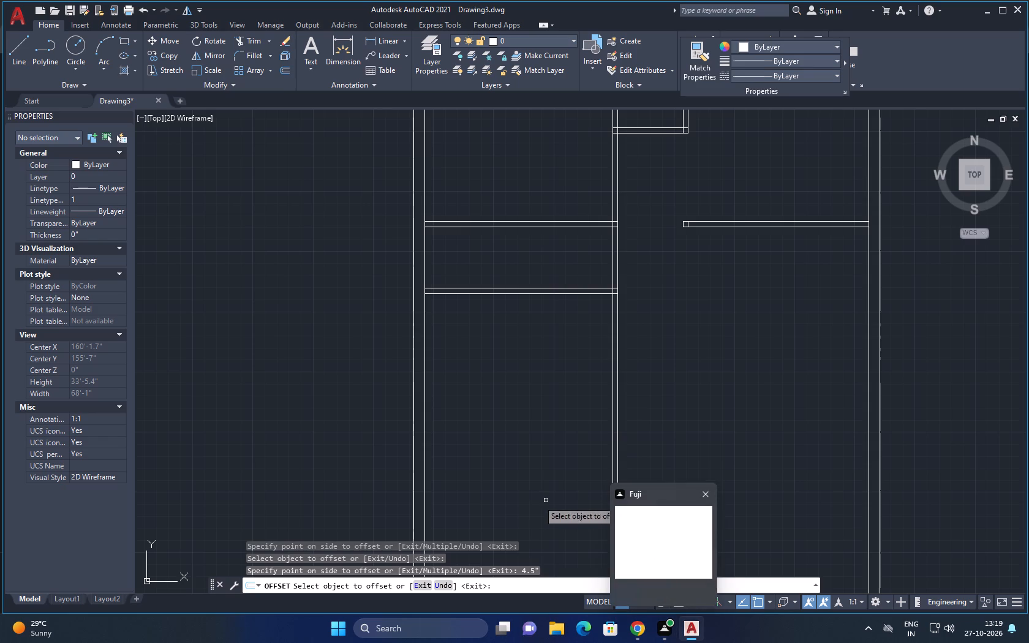
Form another partition below by offsetting the new partition's lower line 4'3" downward and the resulting line another 4.5" downward.
{"action": "left_click", "coordinate": [518, 294]}
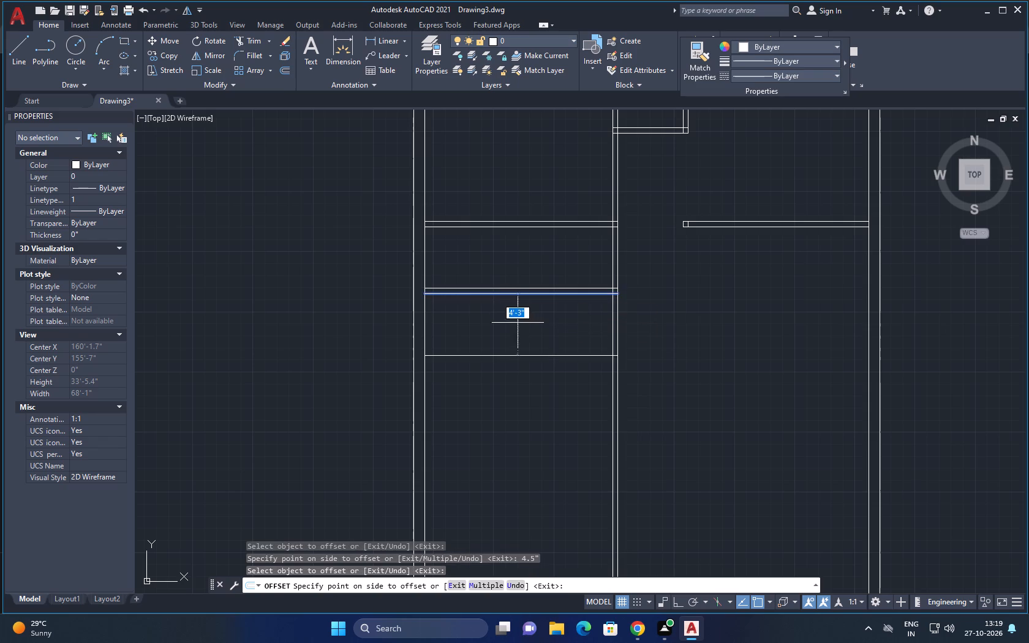
{"action": "left_click", "coordinate": [523, 345]}
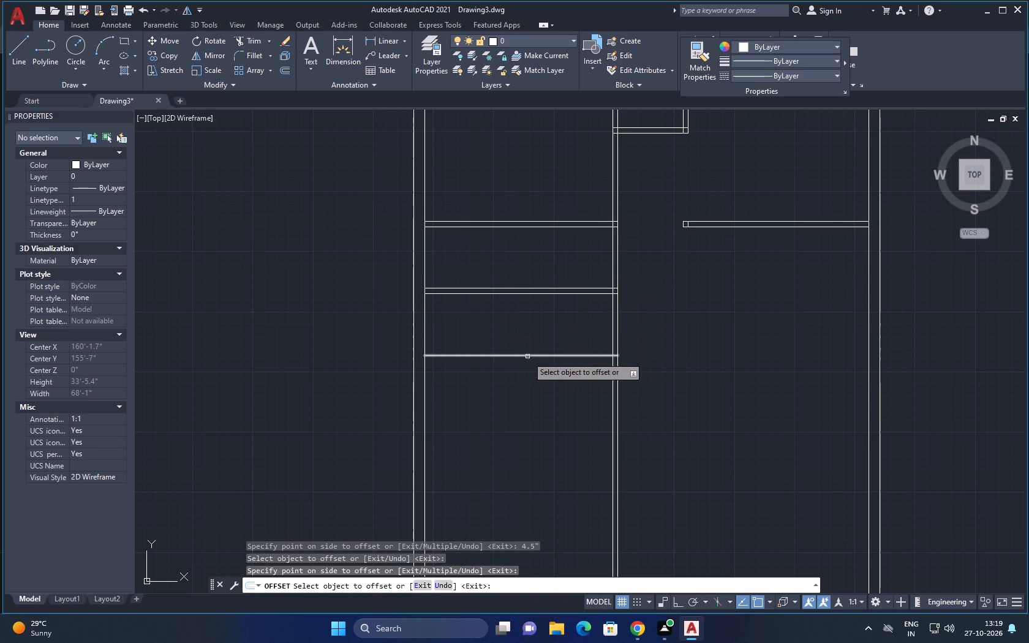
{"action": "left_click", "coordinate": [527, 356]}
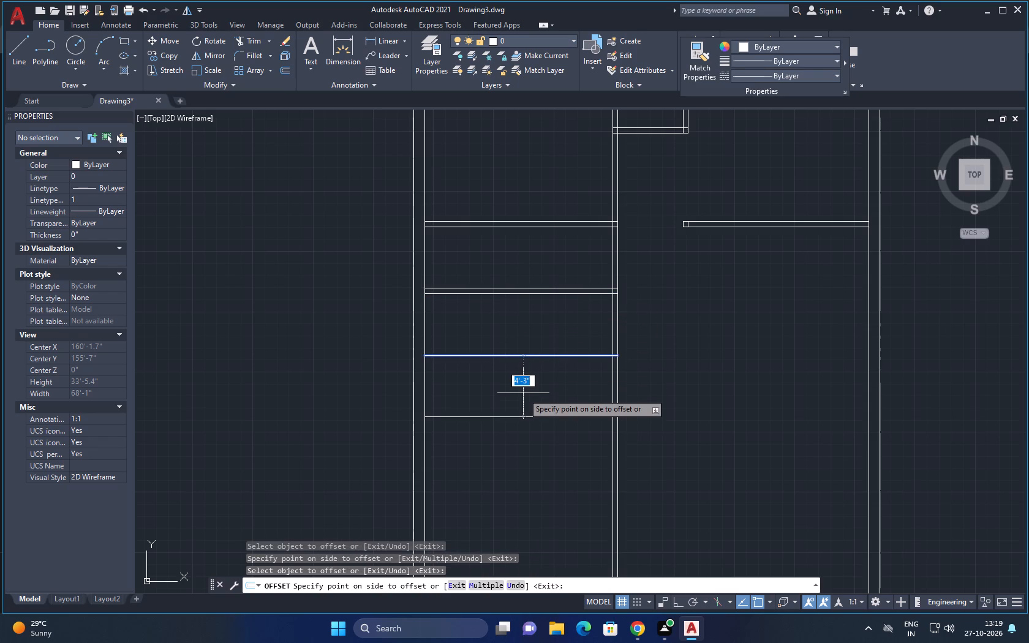
{"action": "key", "text": "5"}
{"action": "key", "text": "BackSpace"}
{"action": "type", "text": "4.5"}
{"action": "key", "text": "shift+quotedbl"}
{"action": "key", "text": "Return"}
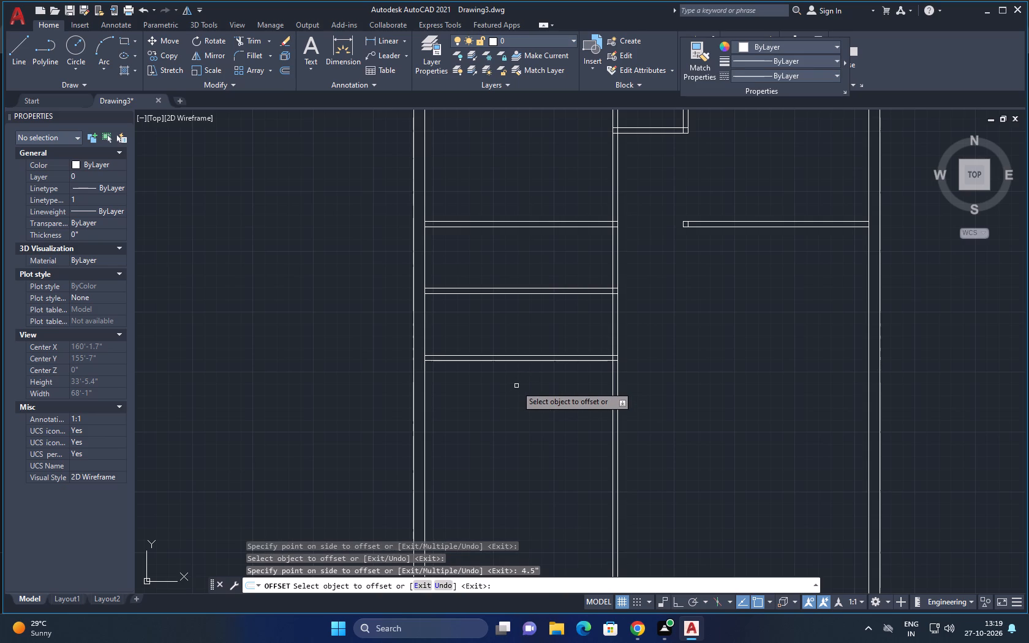
Offset the lower line of the lowest left-side horizontal partition 16' downward.
{"action": "left_click", "coordinate": [508, 359]}
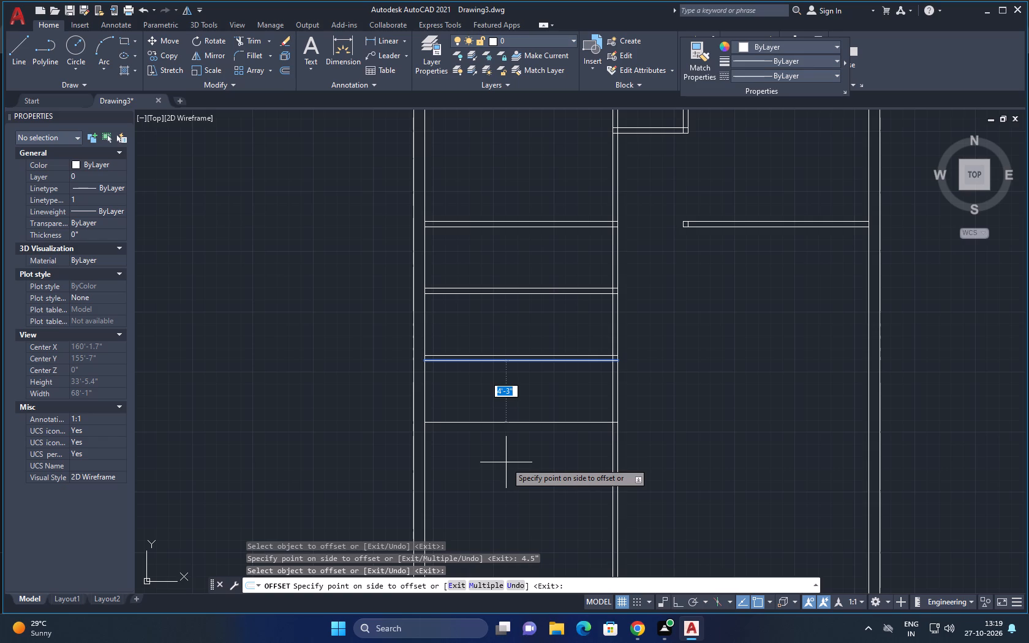
{"action": "type", "text": "16'"}
{"action": "key", "text": "Return"}
{"action": "scroll", "coordinate": [496, 459], "scroll_direction": "down", "scroll_amount": 2}
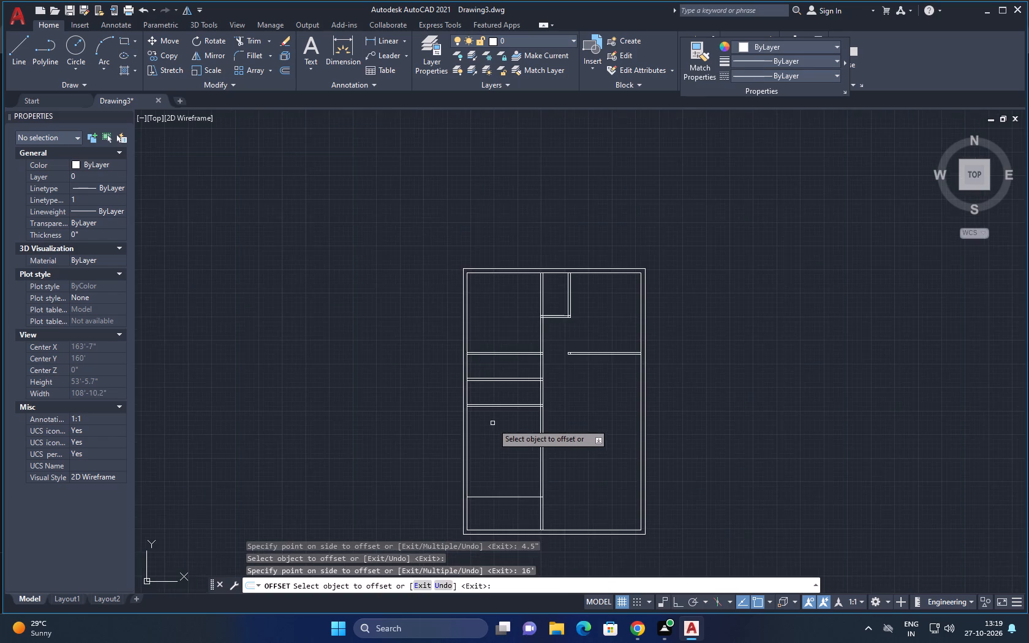
{"action": "middle_click_drag", "start_coordinate": [492, 423], "coordinate": [489, 393]}
{"action": "scroll", "coordinate": [492, 422], "scroll_direction": "down", "scroll_amount": 1}
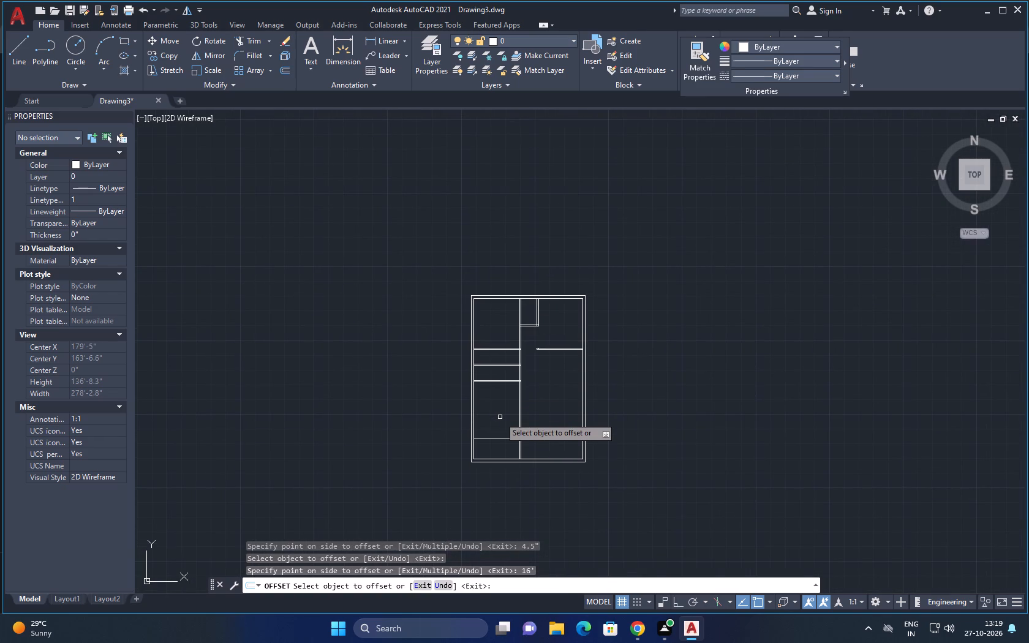
{"action": "left_click", "coordinate": [500, 417]}
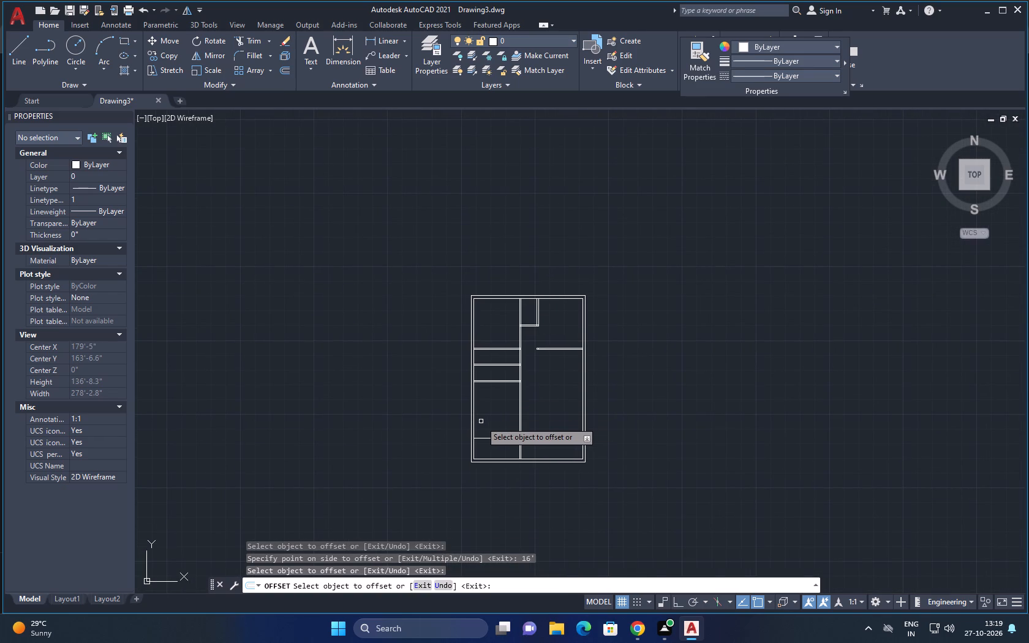
Form a vertical partition by offsetting the inner left wall line 5' to the right and the resulting line another 4.5" rightward.
{"action": "scroll", "coordinate": [481, 421], "scroll_direction": "up", "scroll_amount": 2}
{"action": "middle_click_drag", "start_coordinate": [519, 463], "coordinate": [503, 420]}
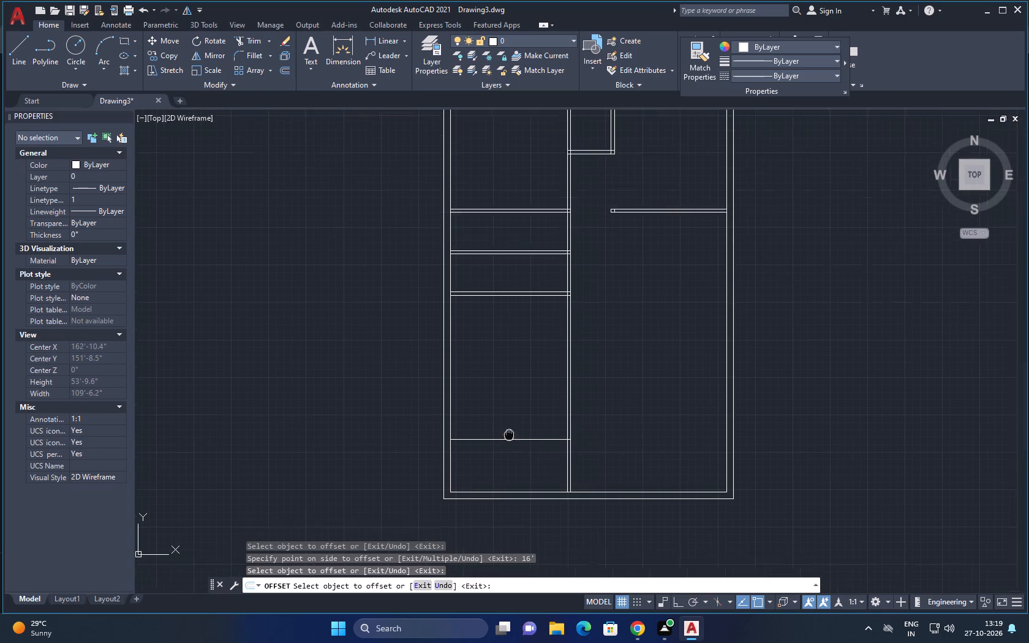
{"action": "middle_click_drag", "start_coordinate": [503, 420], "coordinate": [489, 382]}
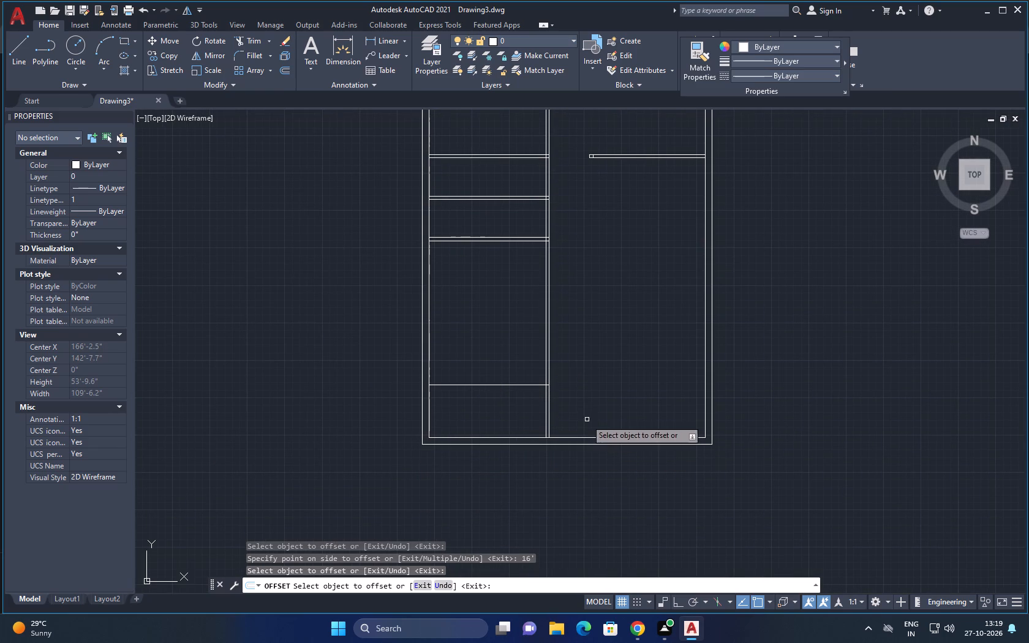
{"action": "middle_click_drag", "start_coordinate": [498, 315], "coordinate": [536, 471]}
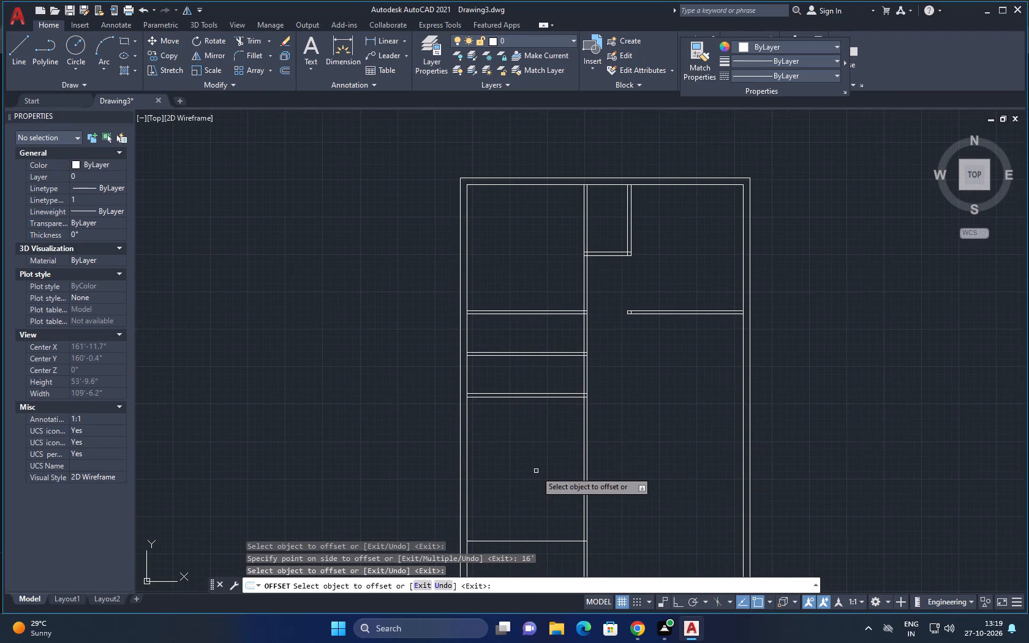
{"action": "left_click", "coordinate": [466, 326]}
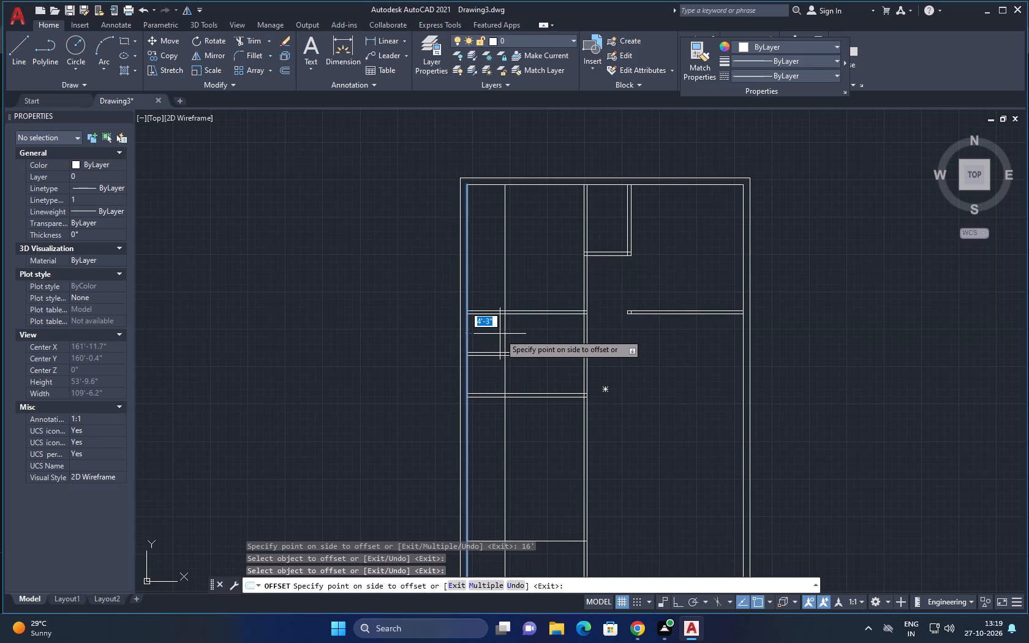
{"action": "type", "text": "5'"}
{"action": "key", "text": "Return"}
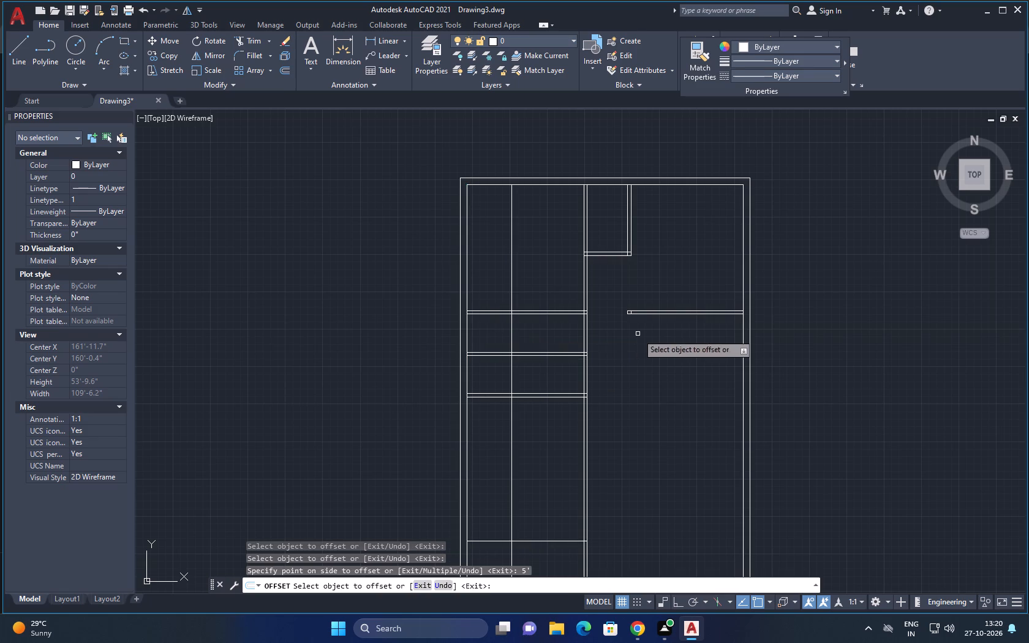
{"action": "left_click", "coordinate": [511, 377]}
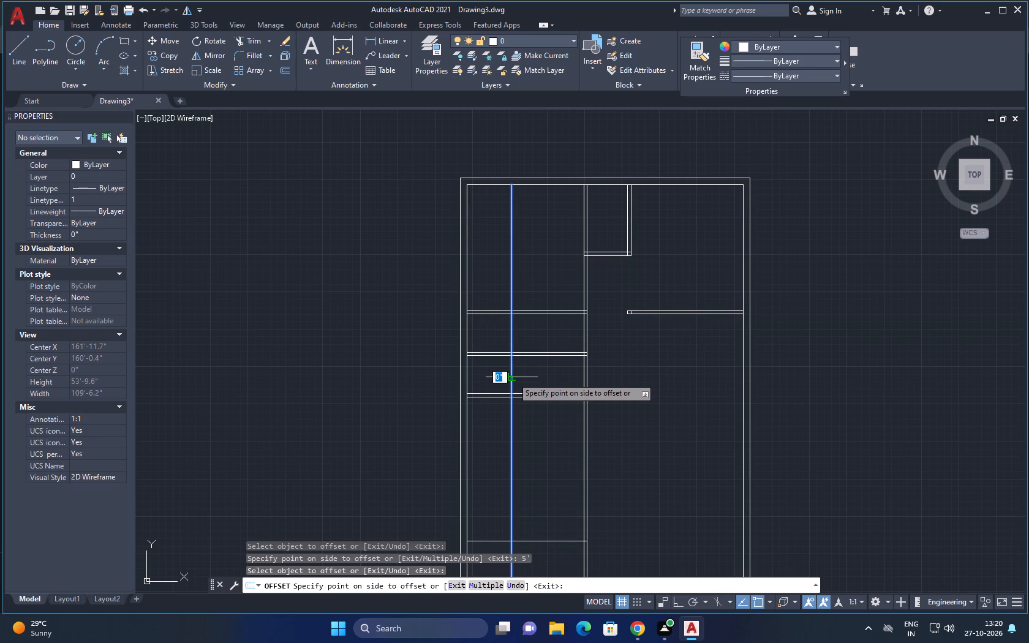
{"action": "type", "text": "4.5\""}
{"action": "key", "text": "Return"}
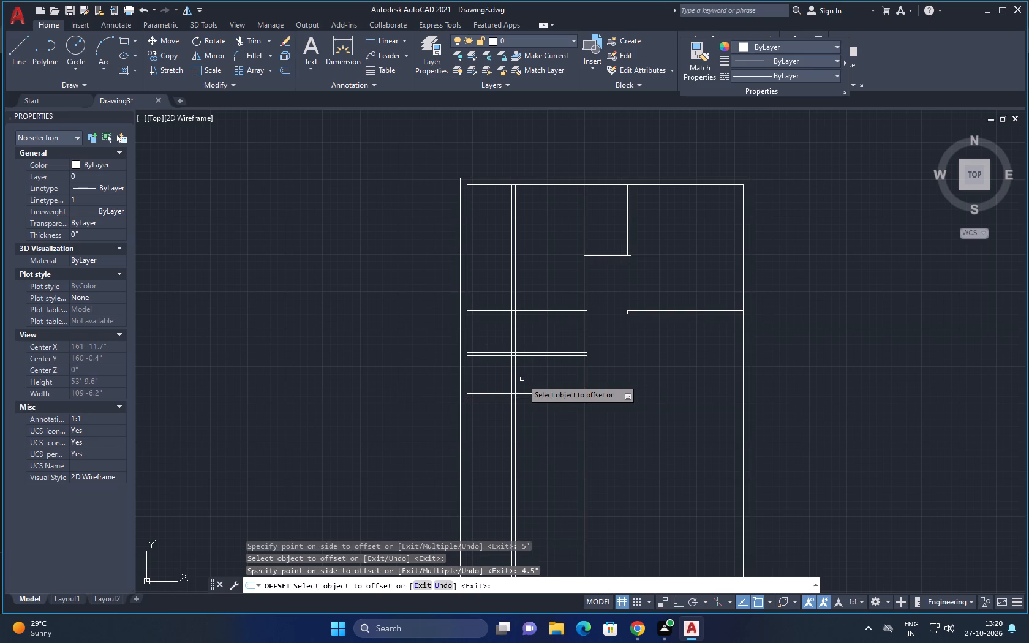
Form a second vertical partition by offsetting the inner left wall line 8'6" to the right and the resulting line another 4.5" rightward.
{"action": "left_click", "coordinate": [467, 381]}
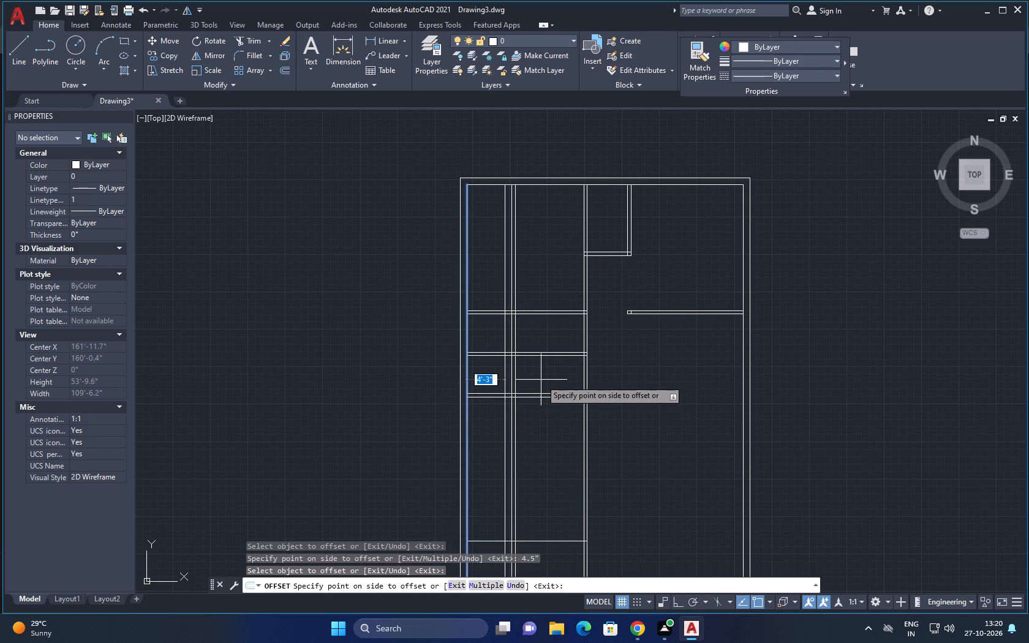
{"action": "key", "text": "8"}
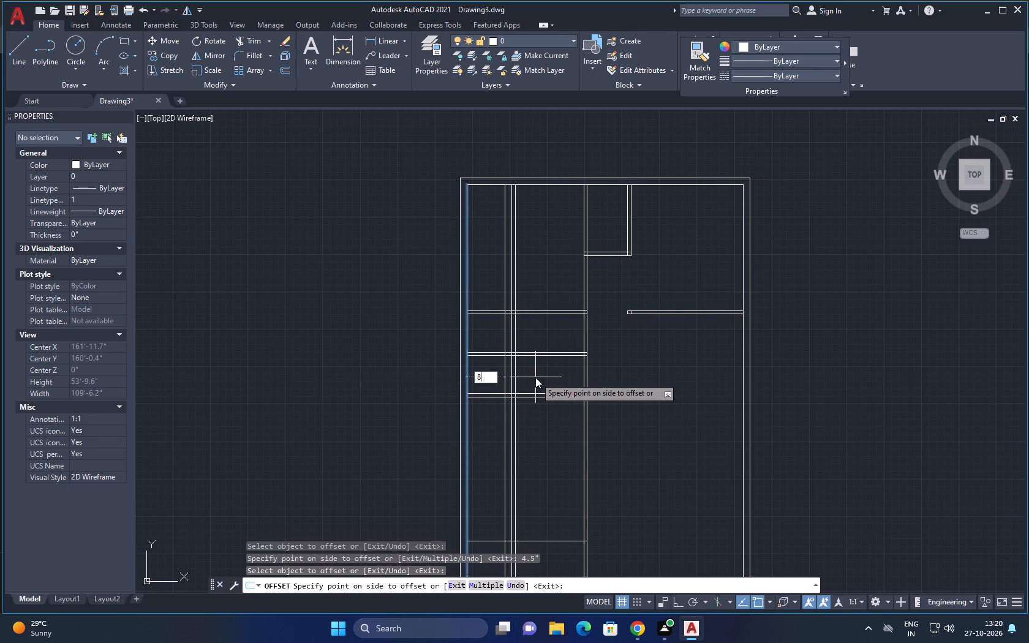
{"action": "type", "text": "'6"}
{"action": "key", "text": "shift+quotedbl"}
{"action": "key", "text": "Return"}
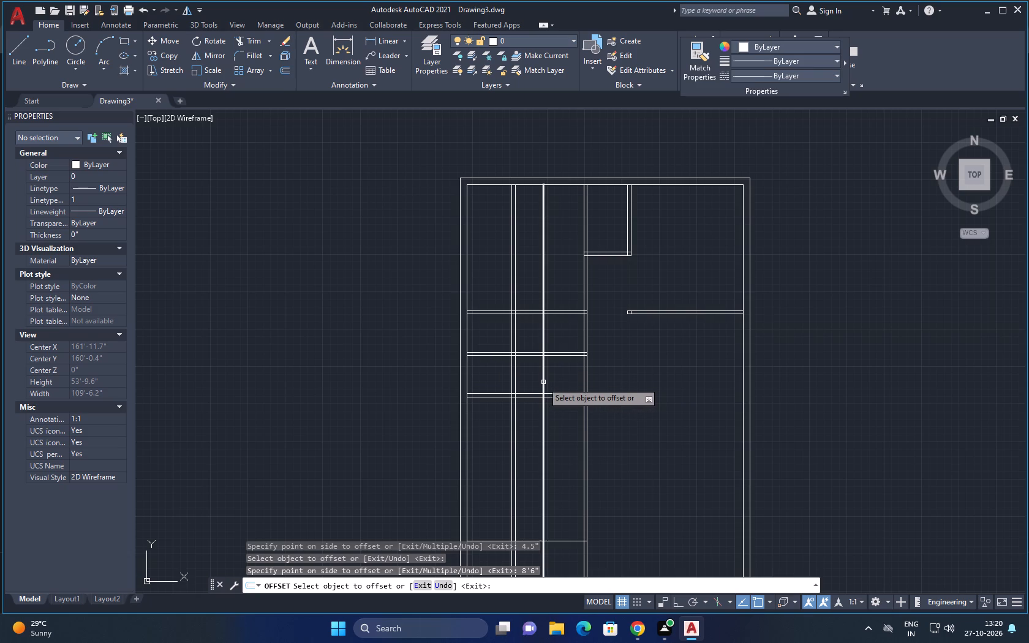
{"action": "left_click", "coordinate": [543, 382]}
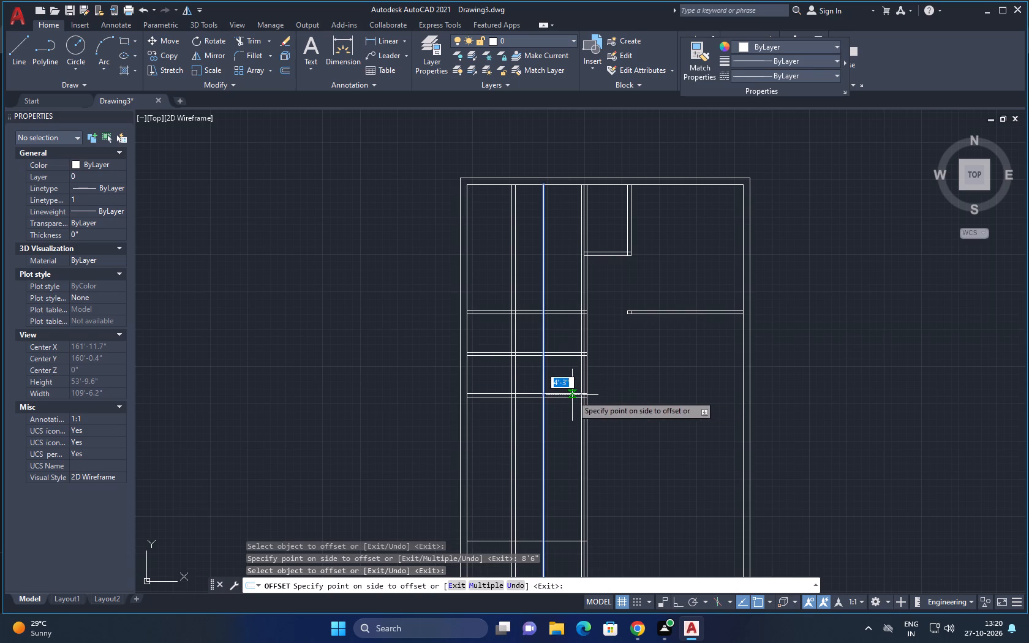
{"action": "type", "text": "4.5\""}
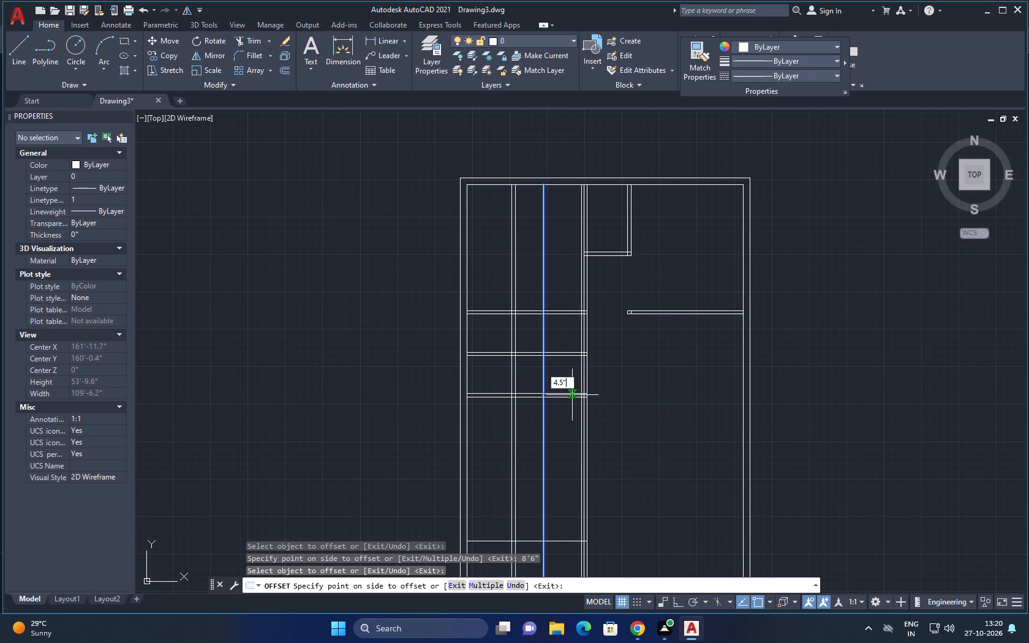
{"action": "key", "text": "Return"}
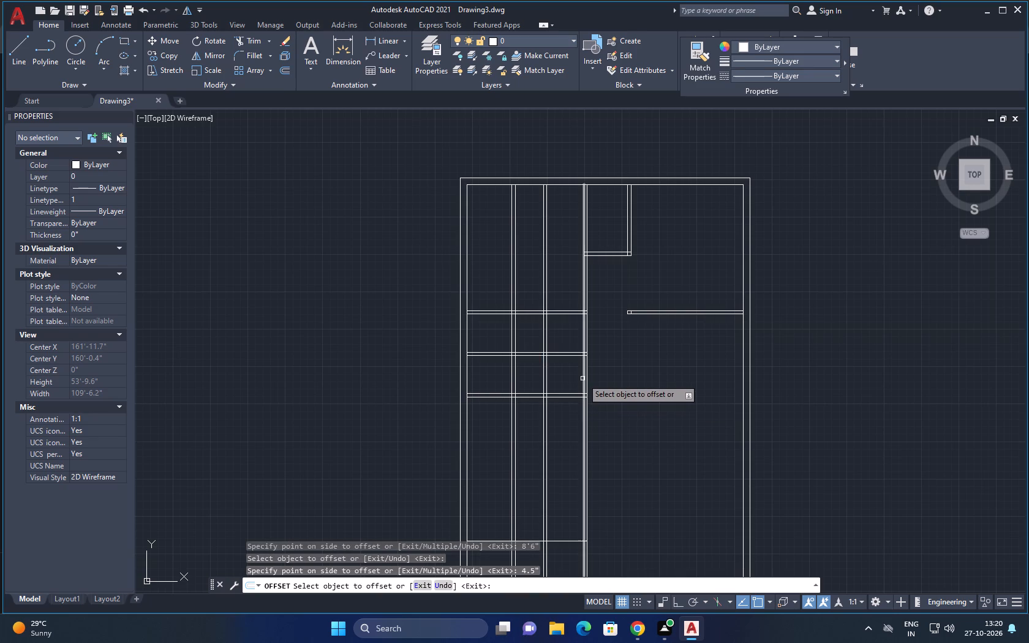
Trim the 8'6" vertical partition, the middle horizontal partition's right end and the long vertical partition to clear the passage below the upper-left room.
{"action": "key", "text": "Escape"}
{"action": "type", "text": "TR"}
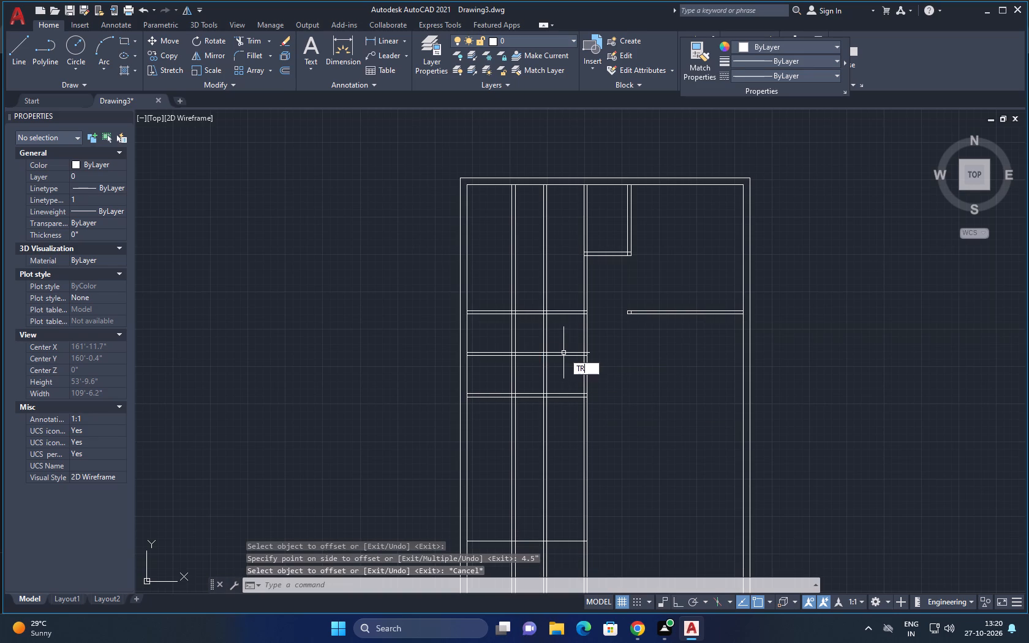
{"action": "key", "text": "space"}
{"action": "key", "text": "space"}
{"action": "left_click_drag", "start_coordinate": [531, 332], "coordinate": [557, 337]}
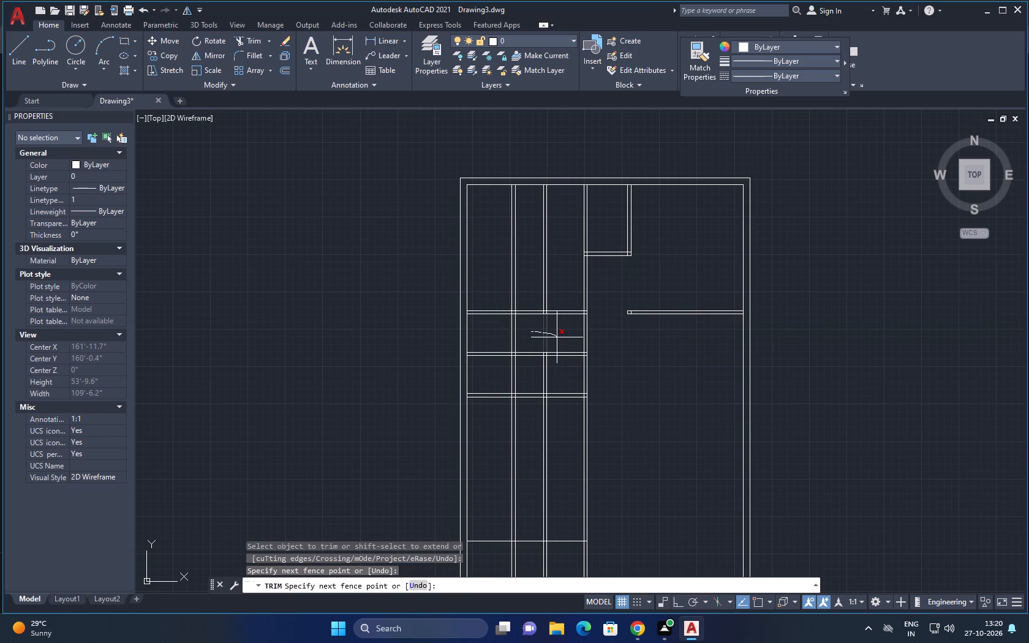
{"action": "left_click_drag", "start_coordinate": [557, 337], "coordinate": [584, 345]}
{"action": "left_click_drag", "start_coordinate": [584, 345], "coordinate": [579, 356]}
{"action": "left_click", "coordinate": [603, 375]}
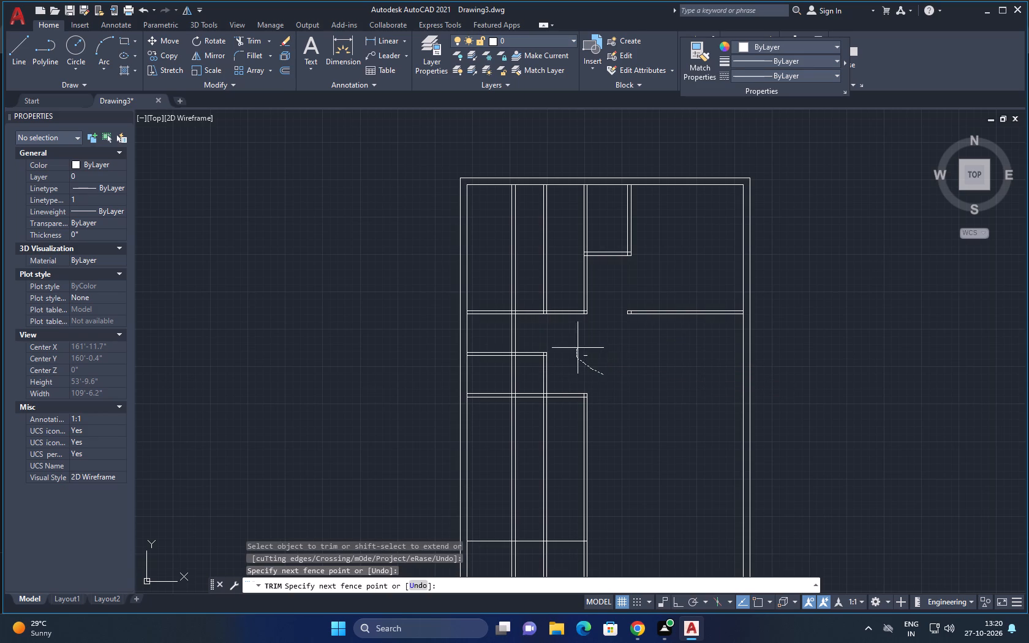
{"action": "left_click", "coordinate": [586, 355]}
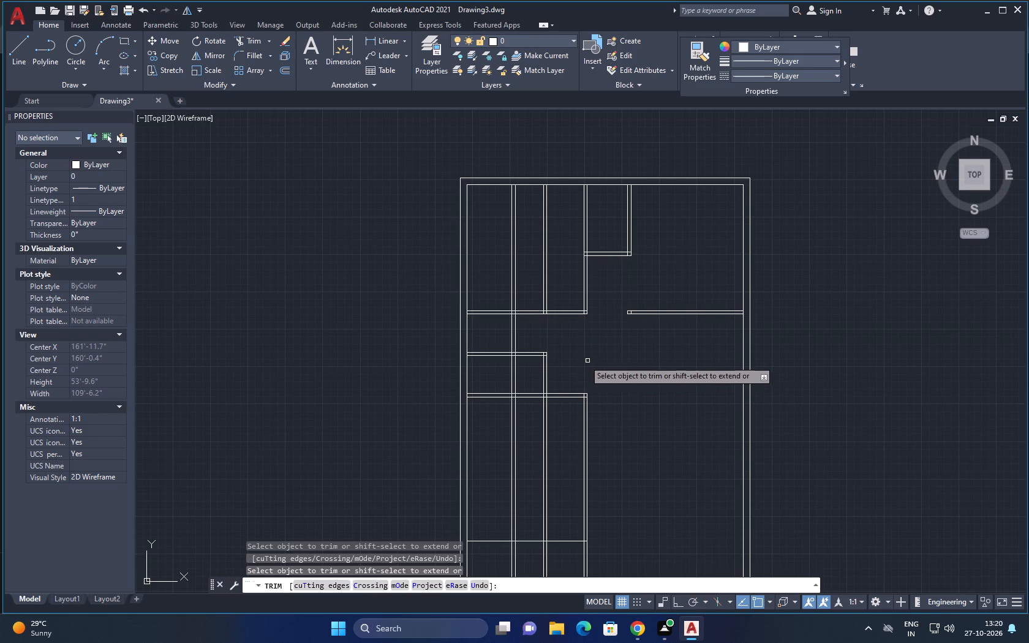
Trim the 5' vertical partition from between the middle and lower horizontal partitions, and both new vertical partitions out of the upper-left room.
{"action": "left_click_drag", "start_coordinate": [503, 375], "coordinate": [518, 375]}
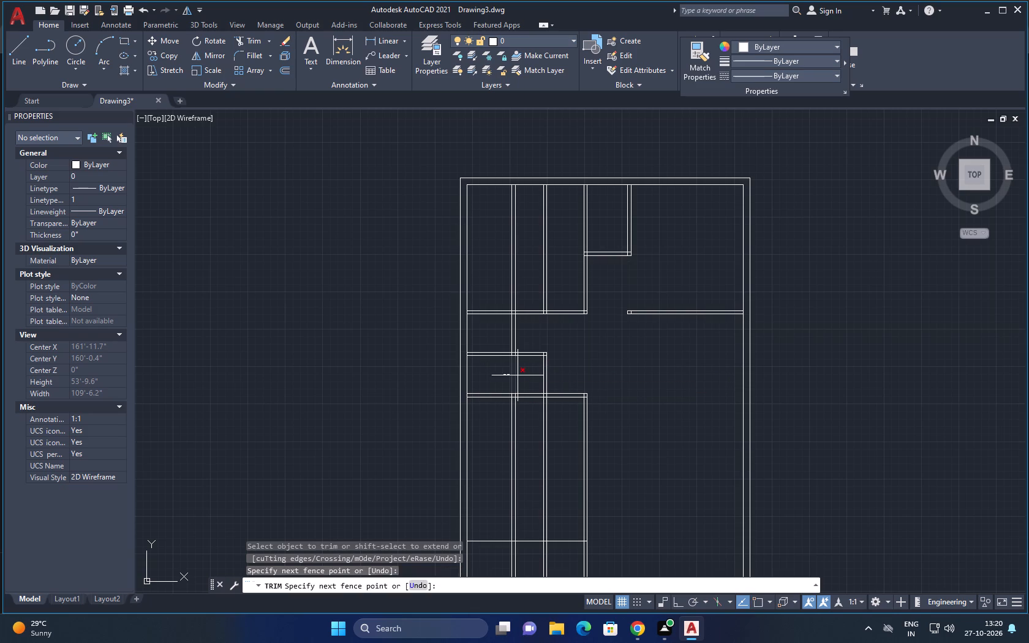
{"action": "left_click_drag", "start_coordinate": [518, 375], "coordinate": [529, 375]}
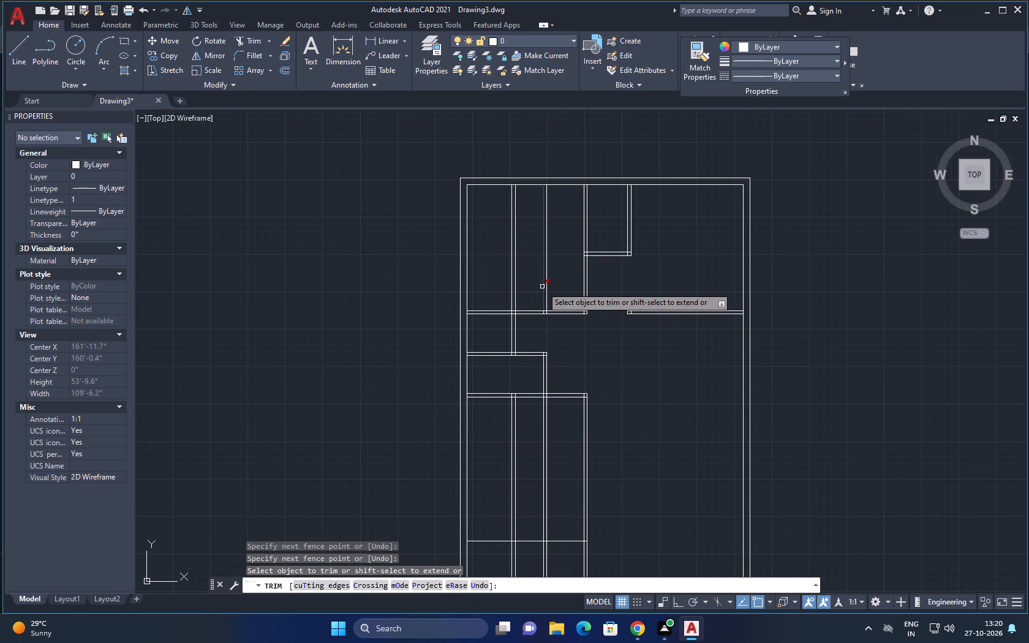
{"action": "left_click_drag", "start_coordinate": [484, 267], "coordinate": [555, 275]}
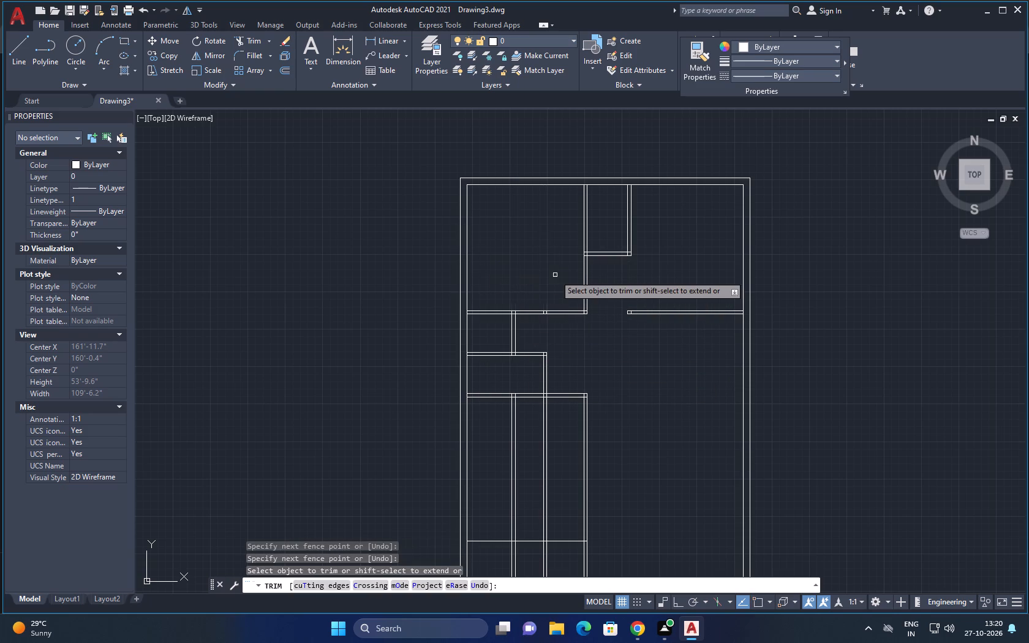
Trim the crossing lines and stubs along the upper horizontal partition, from the left outer wall to its corner with the long vertical partition.
{"action": "scroll", "coordinate": [462, 328], "scroll_direction": "up", "scroll_amount": 1}
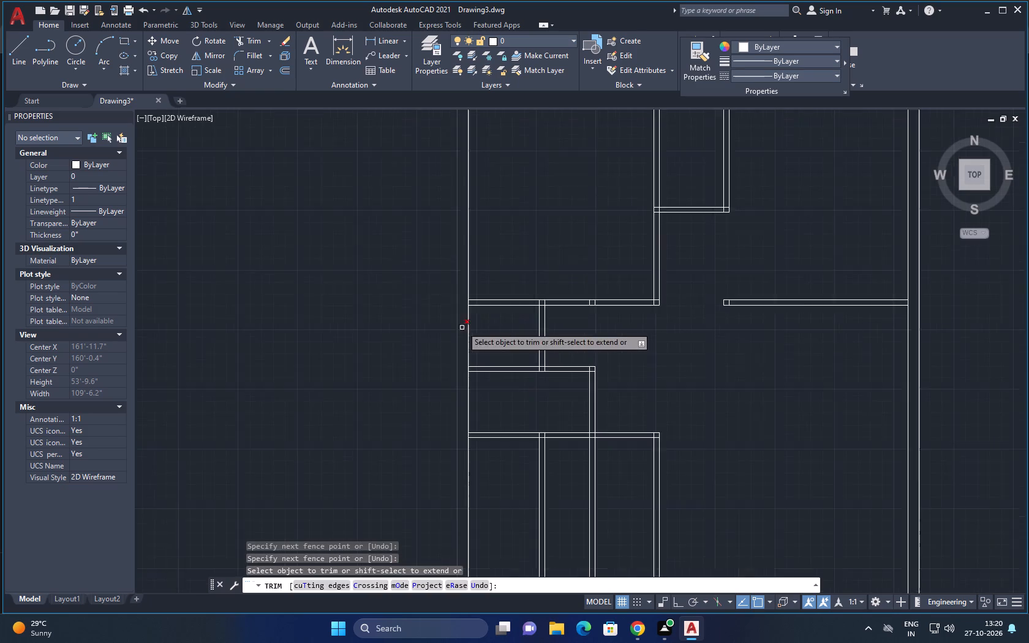
{"action": "scroll", "coordinate": [462, 326], "scroll_direction": "up", "scroll_amount": 1}
{"action": "left_click_drag", "start_coordinate": [464, 290], "coordinate": [482, 290]}
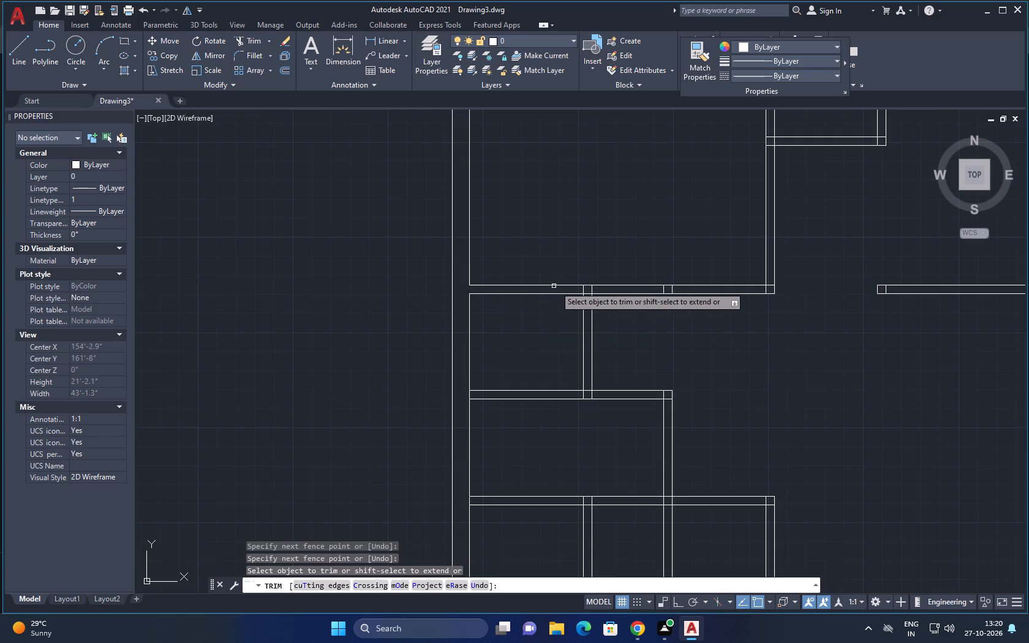
{"action": "scroll", "coordinate": [582, 289], "scroll_direction": "up", "scroll_amount": 5}
{"action": "left_click_drag", "start_coordinate": [540, 291], "coordinate": [682, 302]}
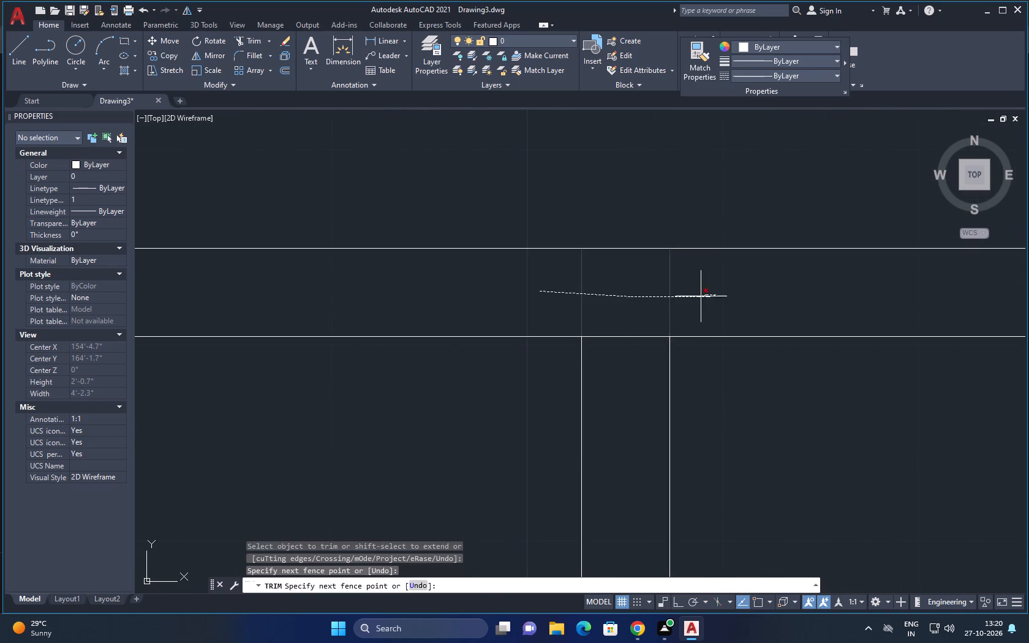
{"action": "left_click_drag", "start_coordinate": [682, 302], "coordinate": [616, 388]}
{"action": "scroll", "coordinate": [694, 354], "scroll_direction": "down", "scroll_amount": 2}
{"action": "middle_click_drag", "start_coordinate": [694, 354], "coordinate": [148, 327]}
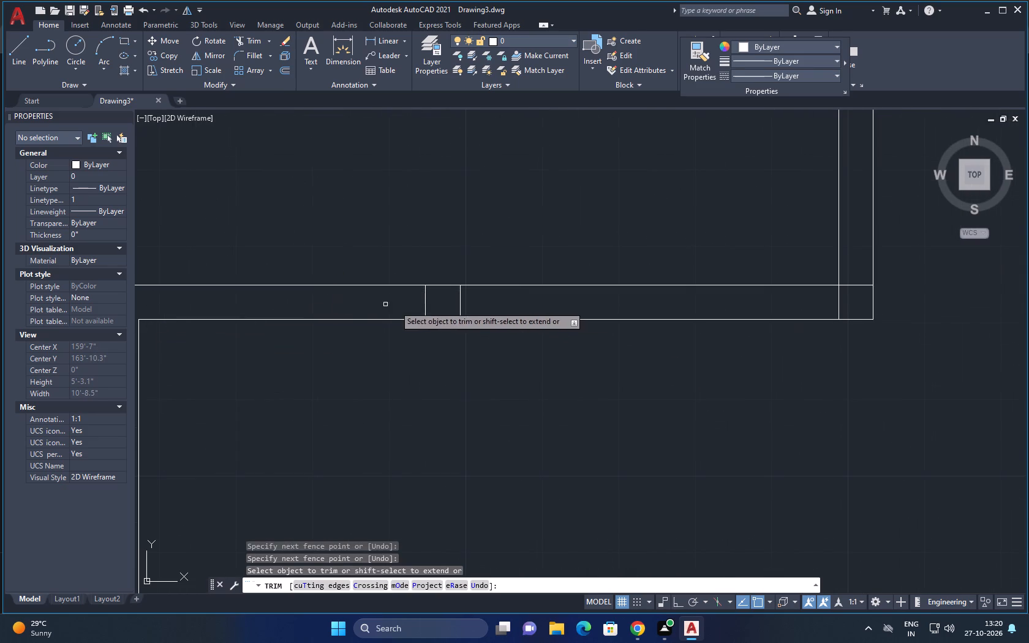
{"action": "left_click_drag", "start_coordinate": [410, 301], "coordinate": [505, 304]}
{"action": "scroll", "coordinate": [701, 309], "scroll_direction": "down", "scroll_amount": 2}
{"action": "middle_click_drag", "start_coordinate": [792, 320], "coordinate": [550, 340]}
{"action": "scroll", "coordinate": [533, 337], "scroll_direction": "up", "scroll_amount": 1}
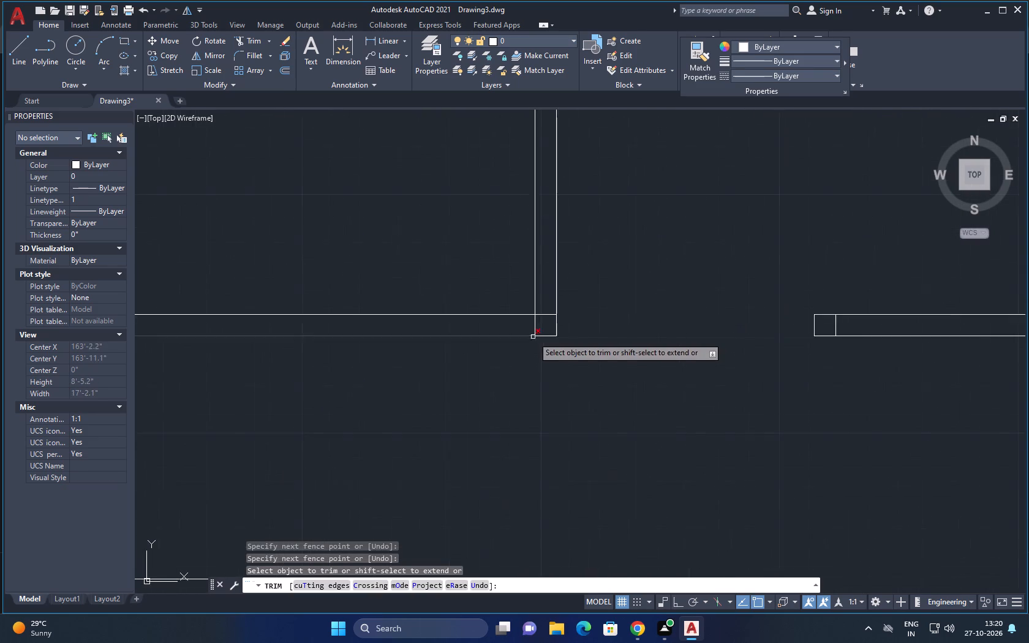
{"action": "scroll", "coordinate": [533, 337], "scroll_direction": "up", "scroll_amount": 1}
{"action": "left_click_drag", "start_coordinate": [519, 326], "coordinate": [559, 288]}
Trim the crossing lines at the small top room's lower corners and where its vertical partitions meet the top outer wall.
{"action": "scroll", "coordinate": [559, 288], "scroll_direction": "down", "scroll_amount": 4}
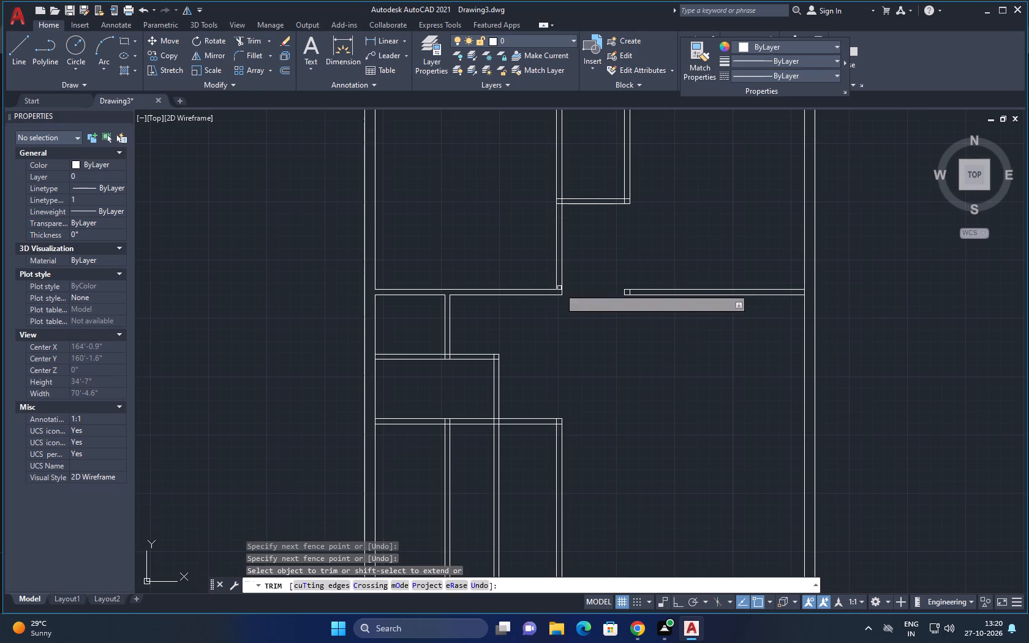
{"action": "middle_click_drag", "start_coordinate": [559, 309], "coordinate": [524, 475]}
{"action": "scroll", "coordinate": [541, 404], "scroll_direction": "down", "scroll_amount": 1}
{"action": "scroll", "coordinate": [515, 380], "scroll_direction": "up", "scroll_amount": 3}
{"action": "scroll", "coordinate": [546, 478], "scroll_direction": "up", "scroll_amount": 1}
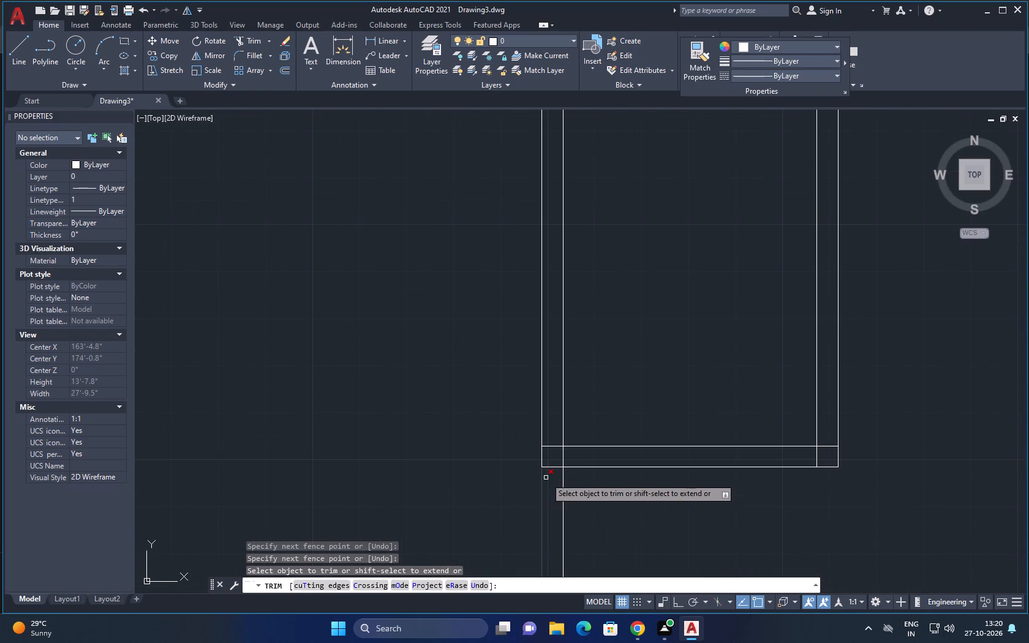
{"action": "left_click_drag", "start_coordinate": [553, 488], "coordinate": [575, 459]}
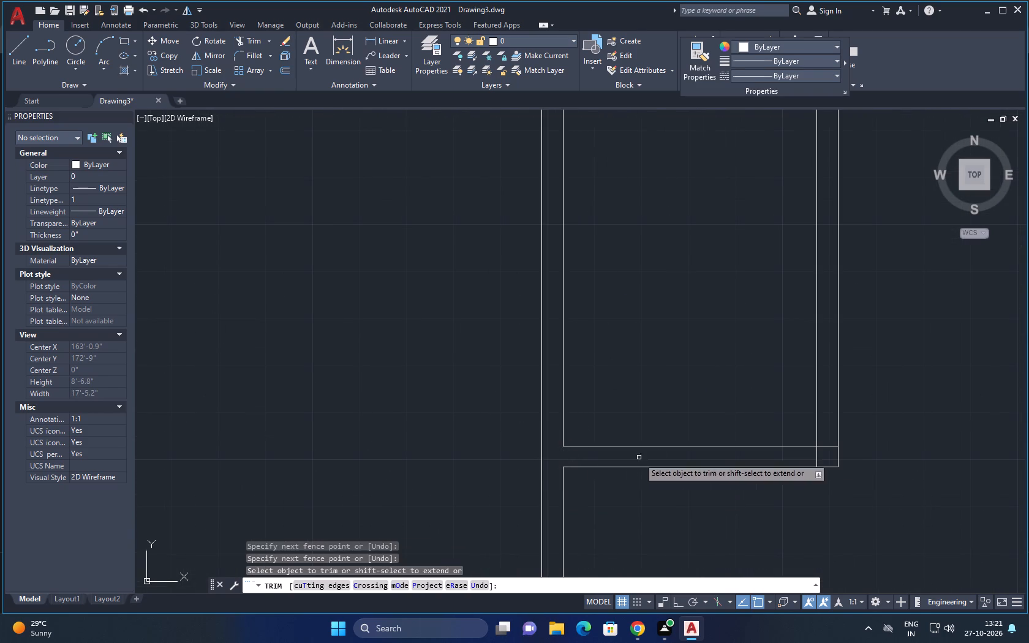
{"action": "scroll", "coordinate": [688, 453], "scroll_direction": "down", "scroll_amount": 1}
{"action": "middle_click_drag", "start_coordinate": [688, 453], "coordinate": [448, 440]}
{"action": "scroll", "coordinate": [527, 455], "scroll_direction": "up", "scroll_amount": 3}
{"action": "left_click_drag", "start_coordinate": [510, 416], "coordinate": [541, 402]}
{"action": "scroll", "coordinate": [547, 393], "scroll_direction": "down", "scroll_amount": 3}
{"action": "middle_click_drag", "start_coordinate": [547, 393], "coordinate": [532, 519]}
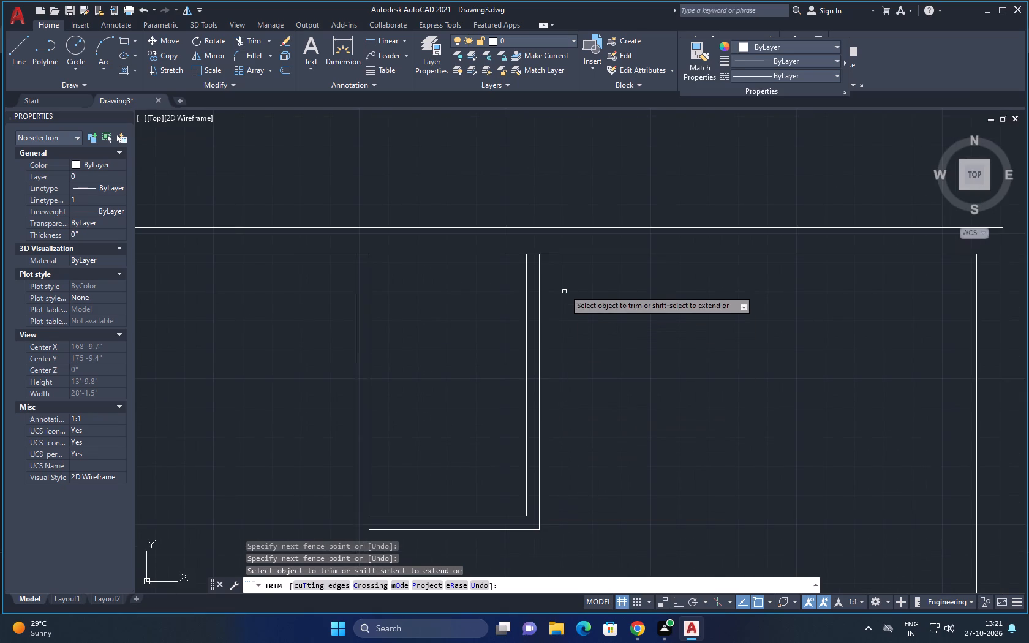
{"action": "left_click", "coordinate": [532, 254]}
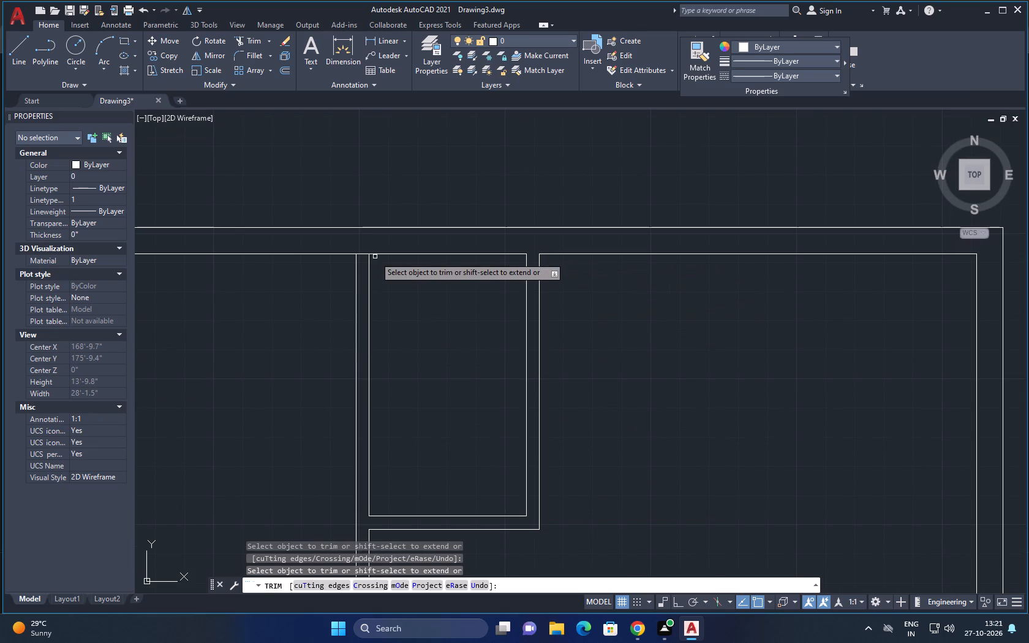
{"action": "left_click", "coordinate": [358, 255]}
Trim the crossing lines along the middle horizontal partition at the left outer wall, the 5' vertical partition and its right-hand corner.
{"action": "scroll", "coordinate": [405, 314], "scroll_direction": "down", "scroll_amount": 5}
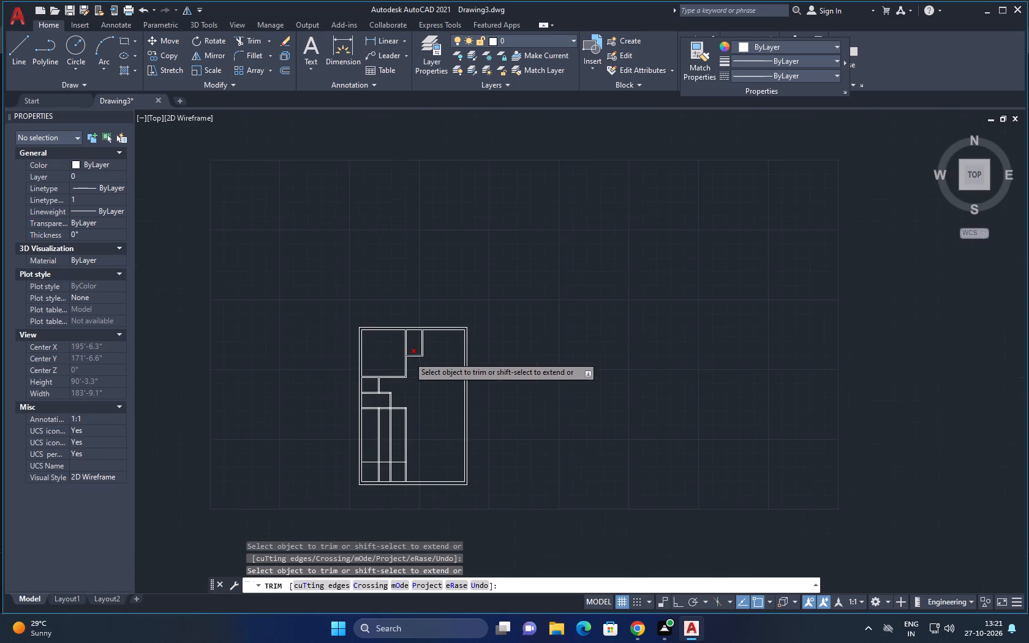
{"action": "middle_click_drag", "start_coordinate": [409, 357], "coordinate": [527, 275]}
{"action": "scroll", "coordinate": [490, 329], "scroll_direction": "up", "scroll_amount": 3}
{"action": "scroll", "coordinate": [485, 280], "scroll_direction": "up", "scroll_amount": 1}
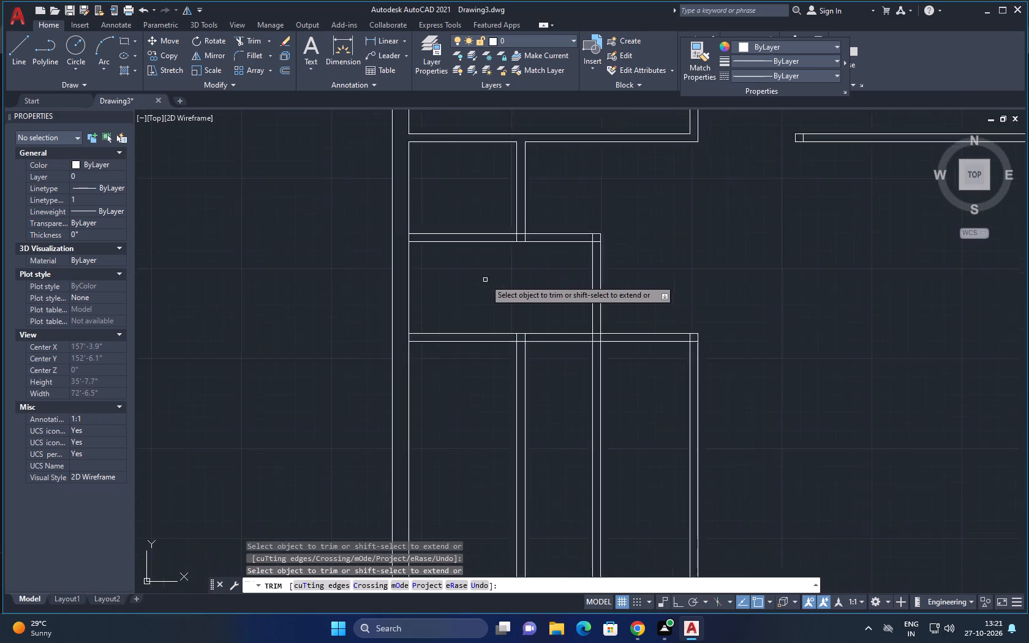
{"action": "scroll", "coordinate": [485, 279], "scroll_direction": "up", "scroll_amount": 2}
{"action": "middle_click_drag", "start_coordinate": [489, 276], "coordinate": [559, 475]}
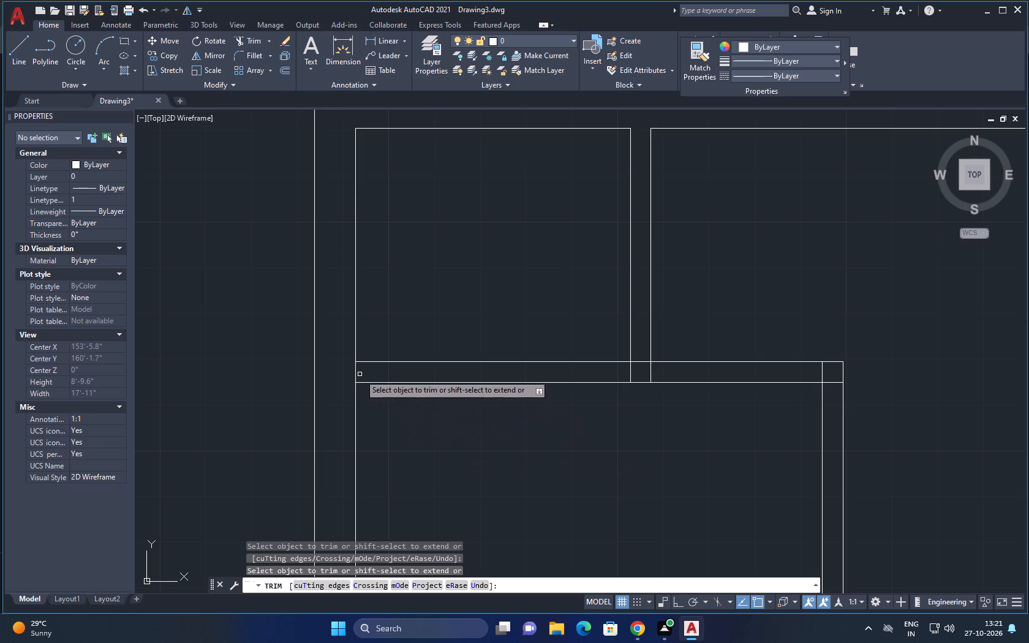
{"action": "left_click", "coordinate": [356, 370]}
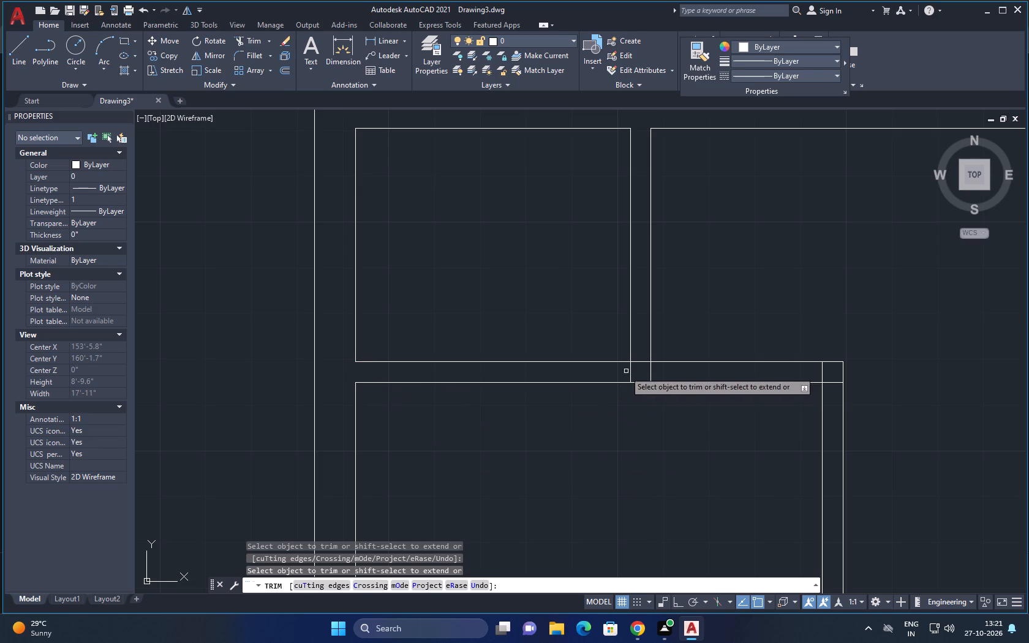
{"action": "left_click_drag", "start_coordinate": [612, 371], "coordinate": [643, 348]}
{"action": "scroll", "coordinate": [673, 375], "scroll_direction": "down", "scroll_amount": 2}
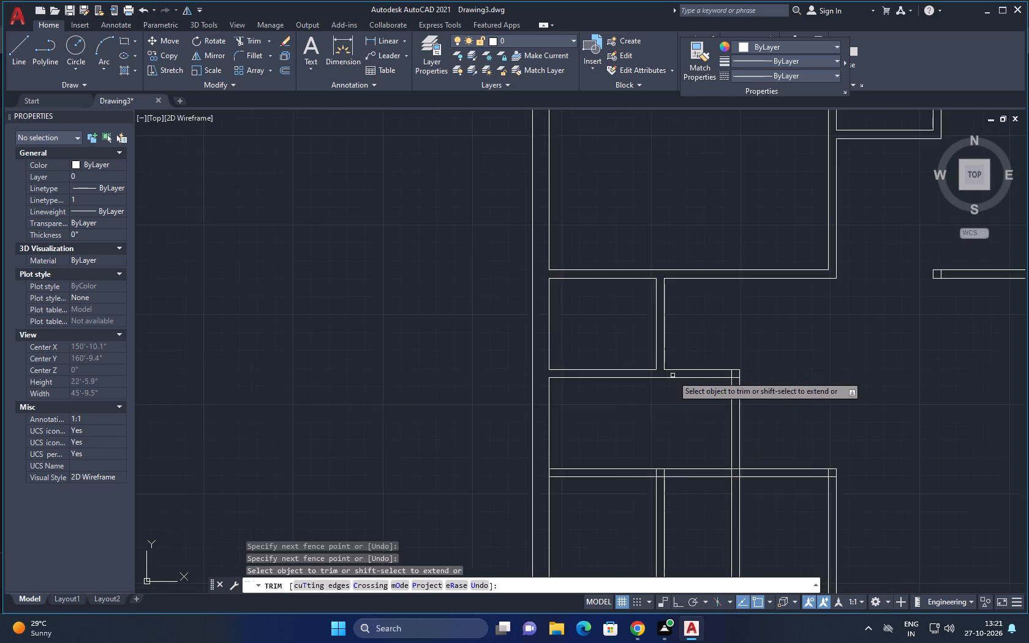
{"action": "middle_click_drag", "start_coordinate": [673, 375], "coordinate": [464, 368]}
{"action": "scroll", "coordinate": [518, 370], "scroll_direction": "up", "scroll_amount": 3}
{"action": "left_click_drag", "start_coordinate": [506, 353], "coordinate": [533, 355]}
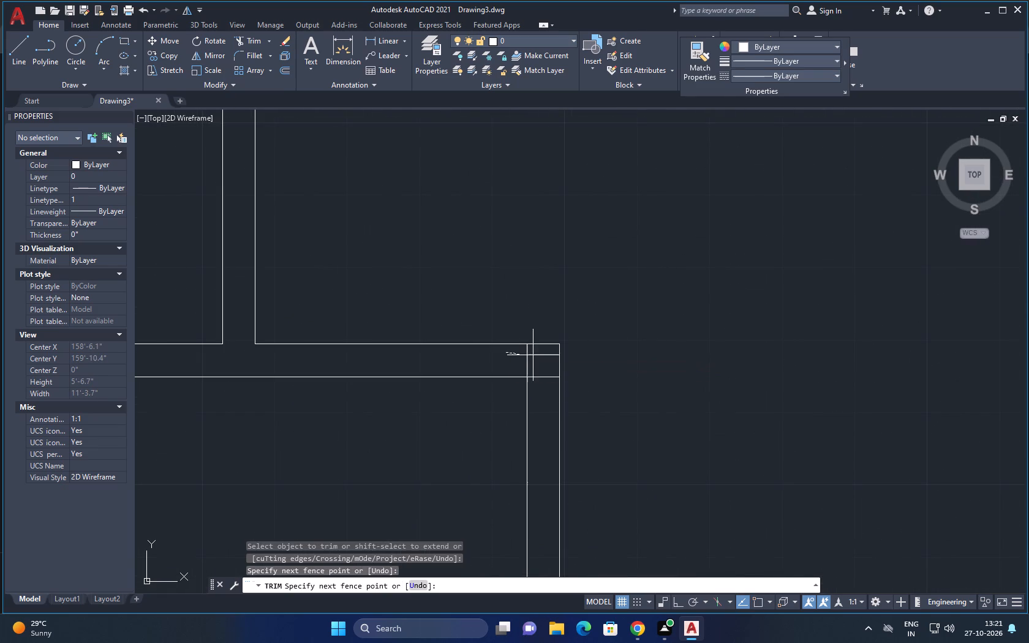
{"action": "left_click_drag", "start_coordinate": [533, 355], "coordinate": [544, 397]}
Trim the 5' and 8'6" vertical partitions out of the room between the lower horizontal partition and the 16' offset line.
{"action": "scroll", "coordinate": [545, 399], "scroll_direction": "down", "scroll_amount": 3}
{"action": "middle_click_drag", "start_coordinate": [545, 399], "coordinate": [538, 284]}
{"action": "scroll", "coordinate": [514, 345], "scroll_direction": "down", "scroll_amount": 2}
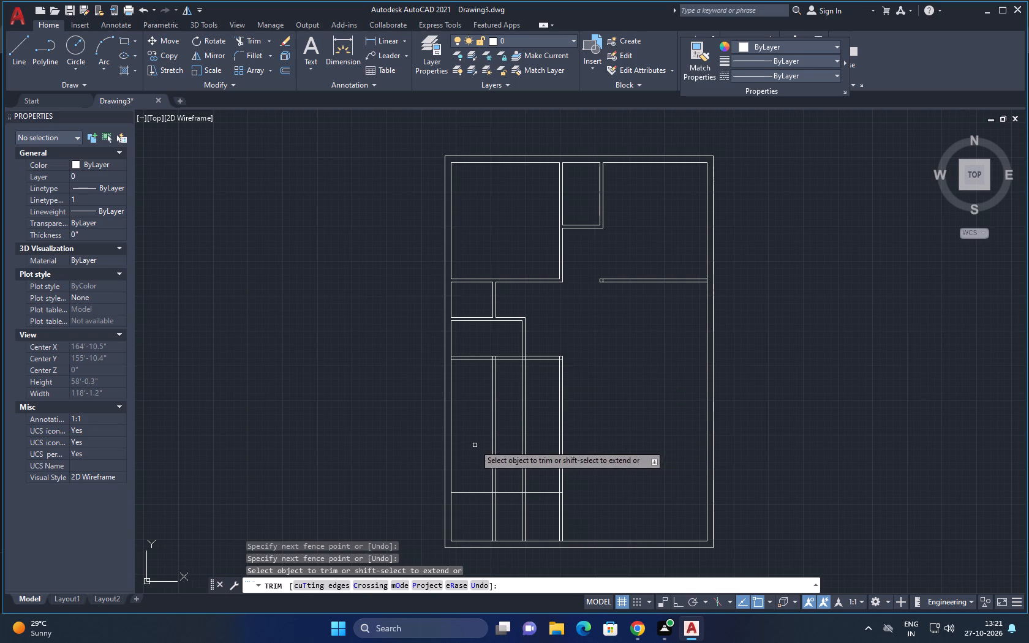
{"action": "left_click_drag", "start_coordinate": [475, 445], "coordinate": [559, 442]}
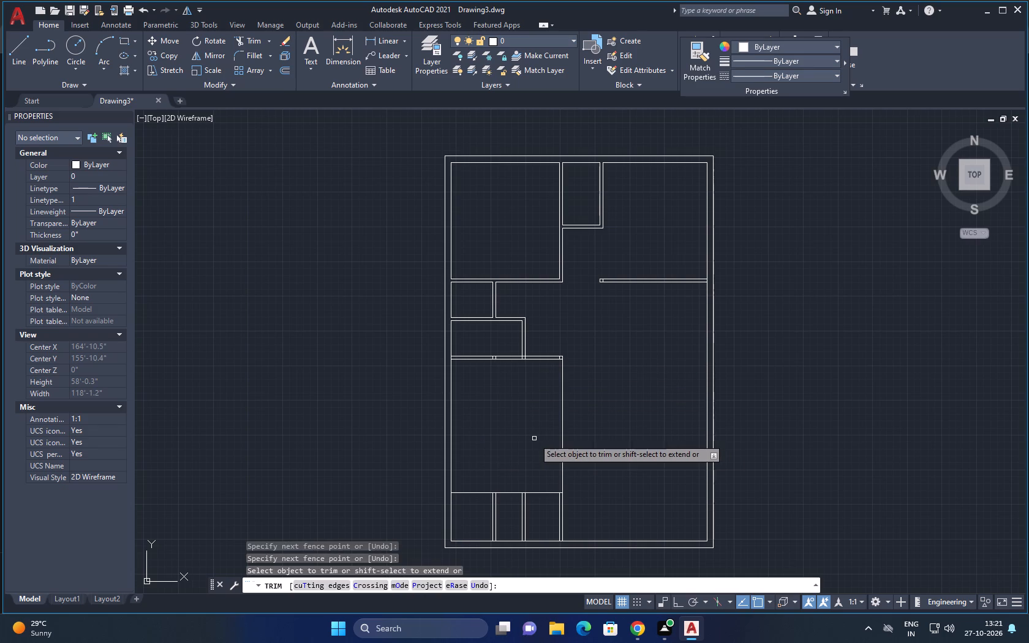
{"action": "key", "text": "ctrl+z"}
{"action": "scroll", "coordinate": [533, 440], "scroll_direction": "down", "scroll_amount": 4}
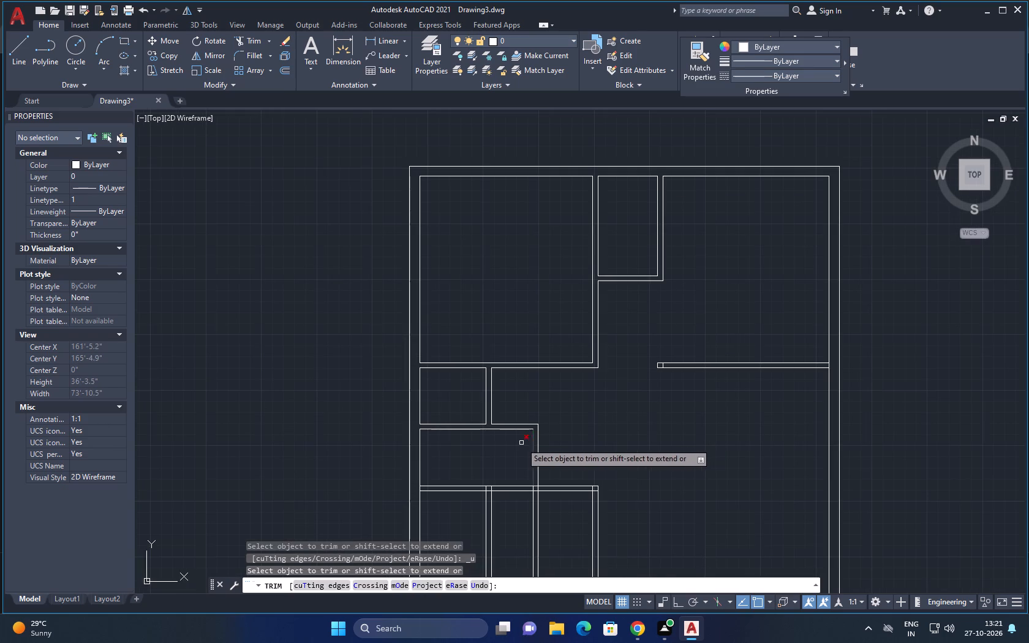
{"action": "middle_click_drag", "start_coordinate": [519, 443], "coordinate": [524, 274]}
{"action": "left_click_drag", "start_coordinate": [456, 407], "coordinate": [555, 418]}
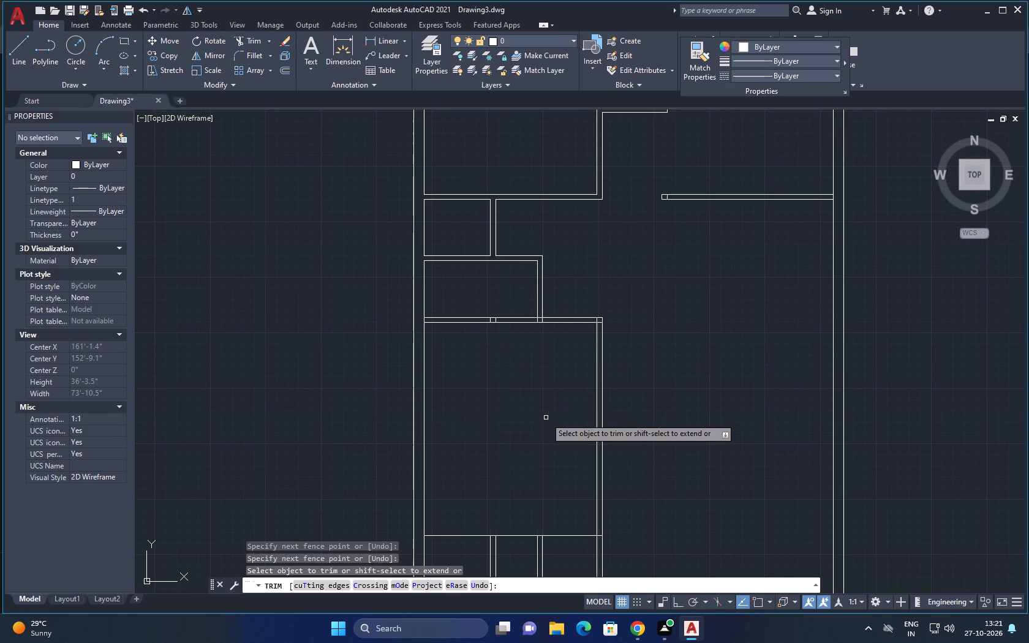
Trim the leftover stubs and crossing lines along the lower horizontal partition, including its 8'6" partition junction and right-hand corner.
{"action": "scroll", "coordinate": [502, 311], "scroll_direction": "up", "scroll_amount": 4}
{"action": "middle_click_drag", "start_coordinate": [500, 320], "coordinate": [454, 326]}
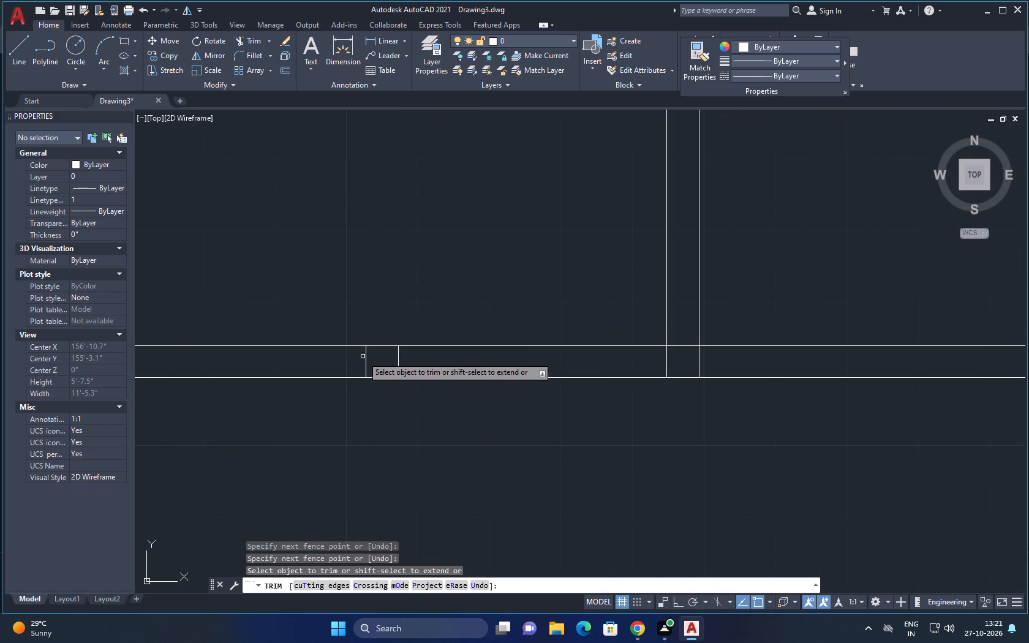
{"action": "left_click_drag", "start_coordinate": [337, 358], "coordinate": [582, 360]}
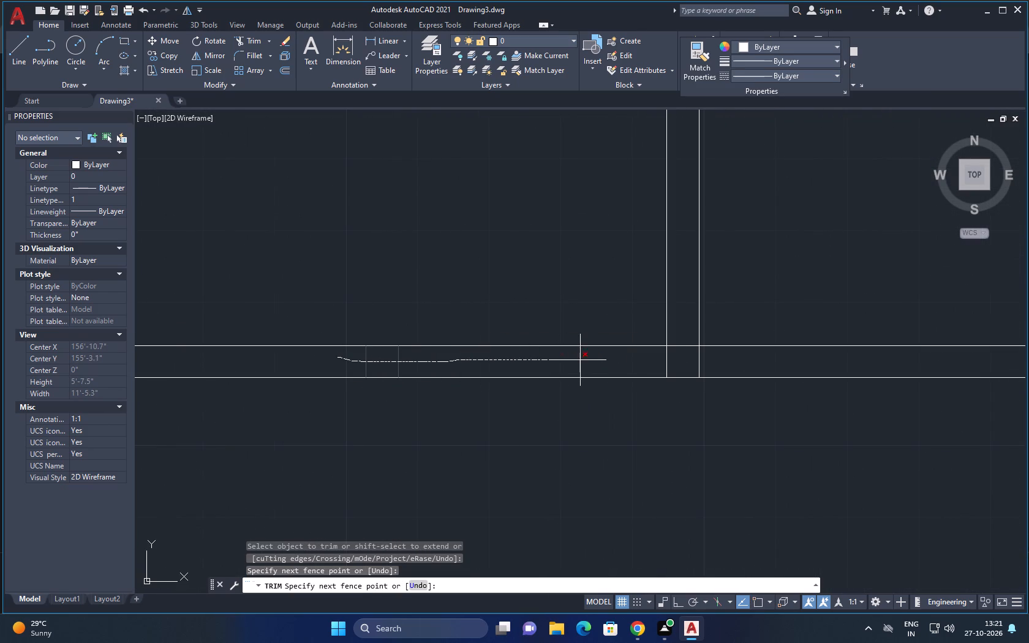
{"action": "left_click_drag", "start_coordinate": [582, 360], "coordinate": [689, 338]}
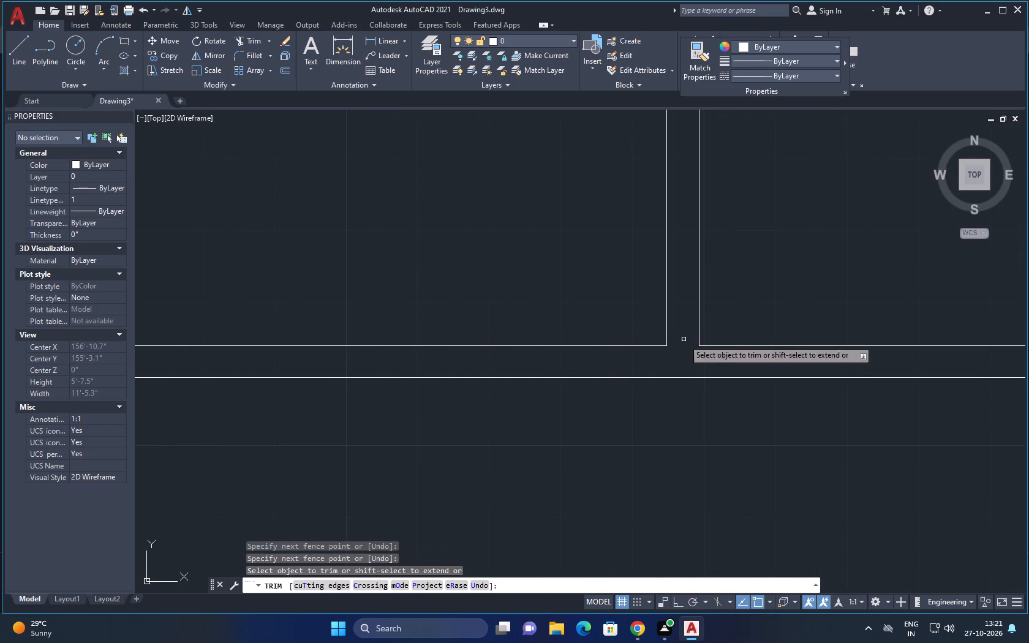
{"action": "scroll", "coordinate": [676, 359], "scroll_direction": "down", "scroll_amount": 4}
{"action": "middle_click_drag", "start_coordinate": [672, 371], "coordinate": [361, 331]}
{"action": "scroll", "coordinate": [412, 318], "scroll_direction": "up", "scroll_amount": 5}
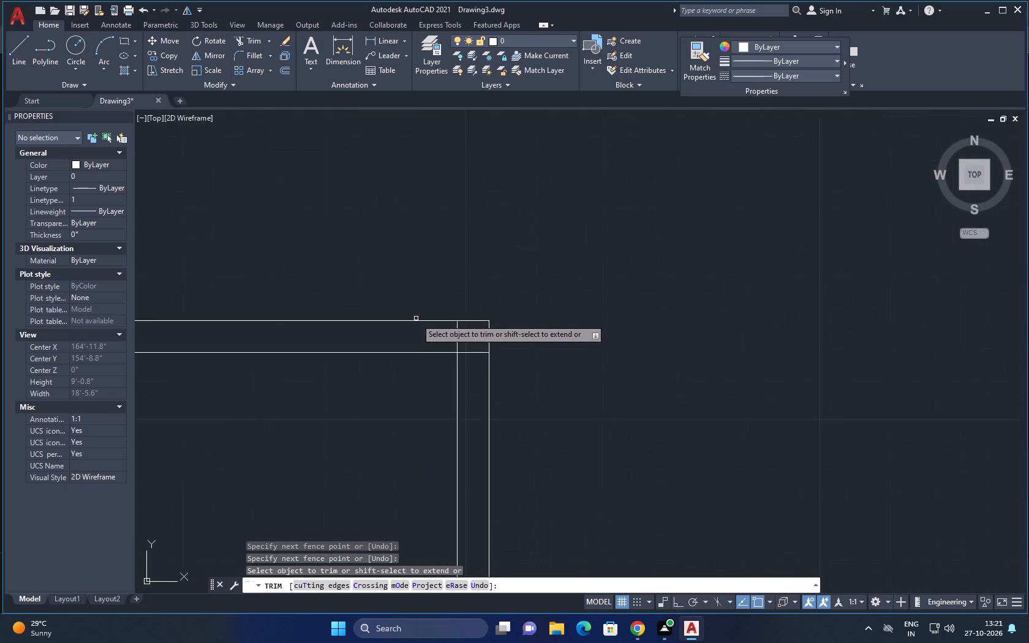
{"action": "left_click_drag", "start_coordinate": [471, 350], "coordinate": [514, 408]}
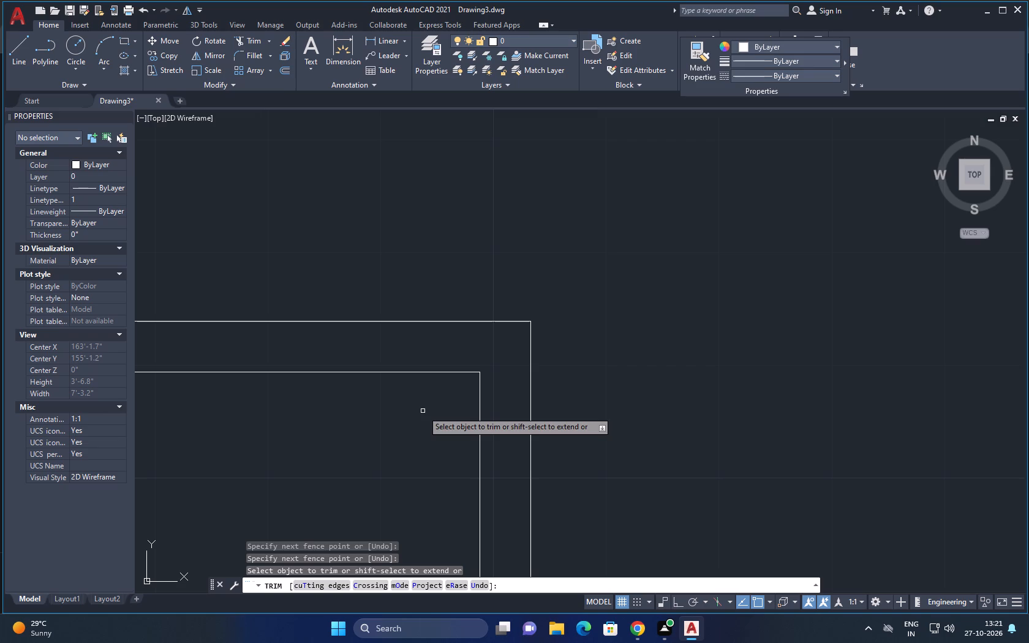
Trim the 5' and 8'6" vertical partitions out of the space between the 16' offset line and the bottom outer wall.
{"action": "scroll", "coordinate": [412, 408], "scroll_direction": "down", "scroll_amount": 6}
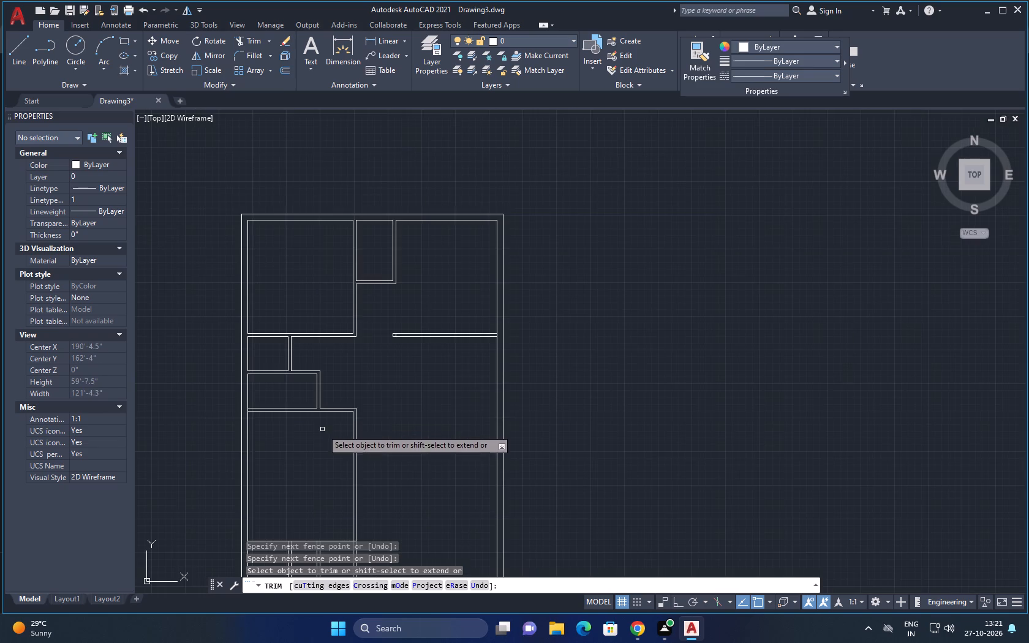
{"action": "middle_click_drag", "start_coordinate": [323, 432], "coordinate": [361, 334]}
{"action": "scroll", "coordinate": [356, 444], "scroll_direction": "up", "scroll_amount": 2}
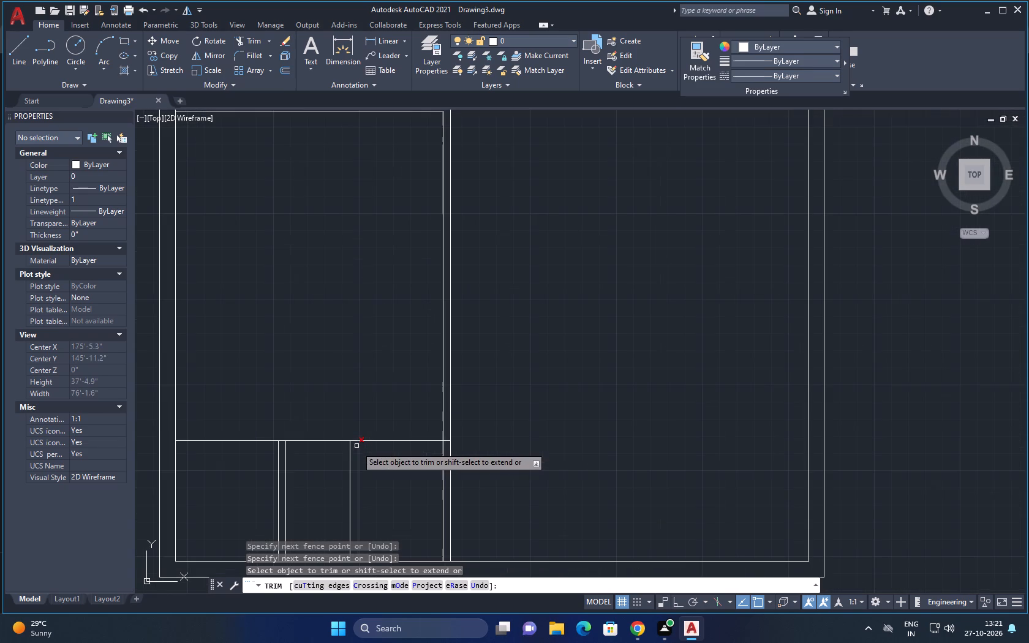
{"action": "scroll", "coordinate": [367, 466], "scroll_direction": "down", "scroll_amount": 1}
{"action": "middle_click_drag", "start_coordinate": [367, 466], "coordinate": [386, 369]}
{"action": "left_click_drag", "start_coordinate": [396, 374], "coordinate": [393, 374]}
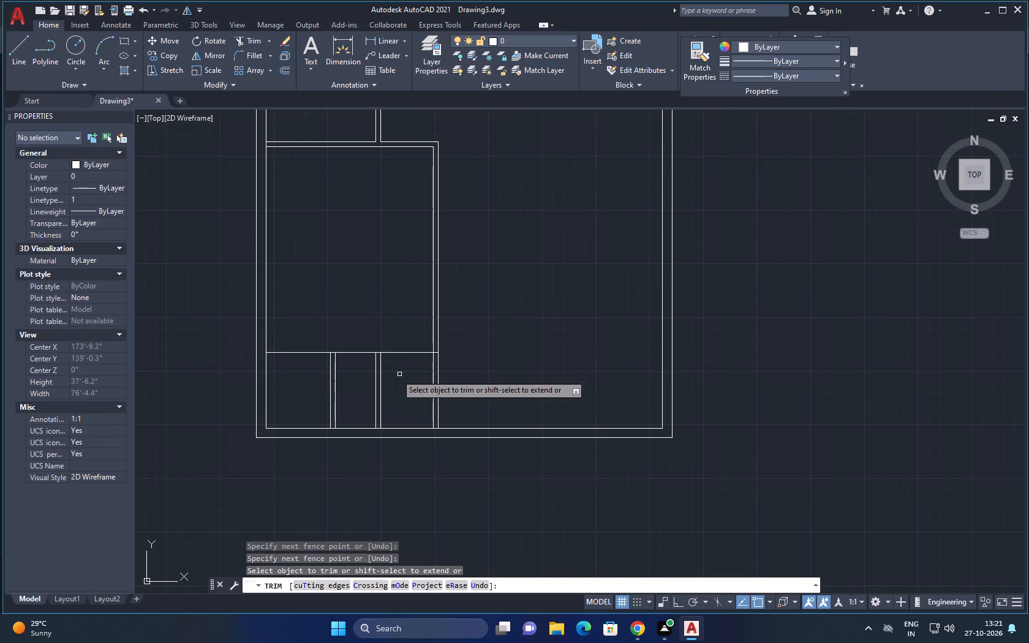
{"action": "left_click_drag", "start_coordinate": [393, 374], "coordinate": [306, 374]}
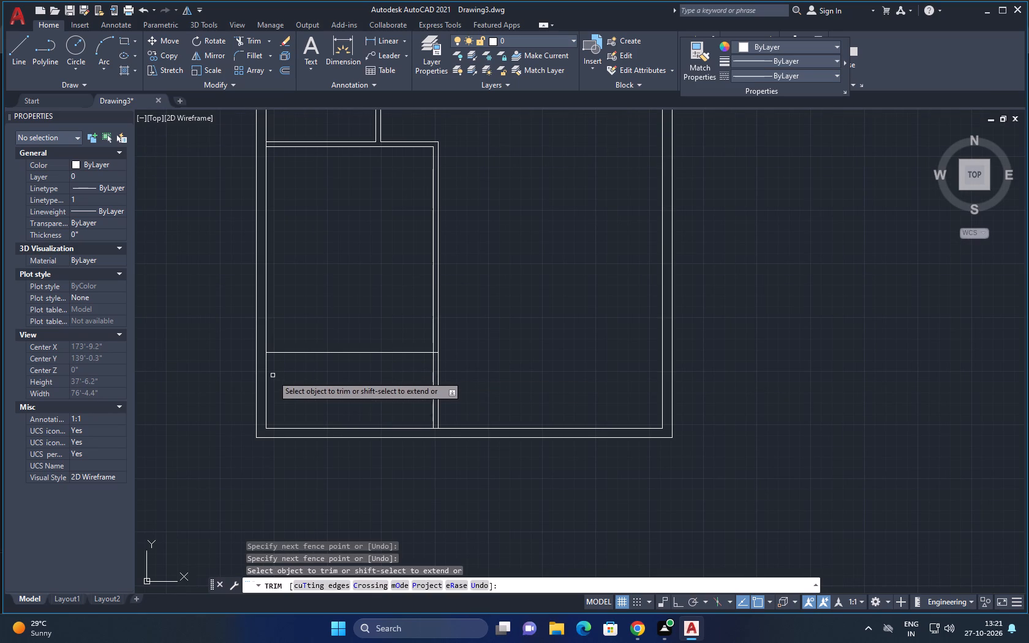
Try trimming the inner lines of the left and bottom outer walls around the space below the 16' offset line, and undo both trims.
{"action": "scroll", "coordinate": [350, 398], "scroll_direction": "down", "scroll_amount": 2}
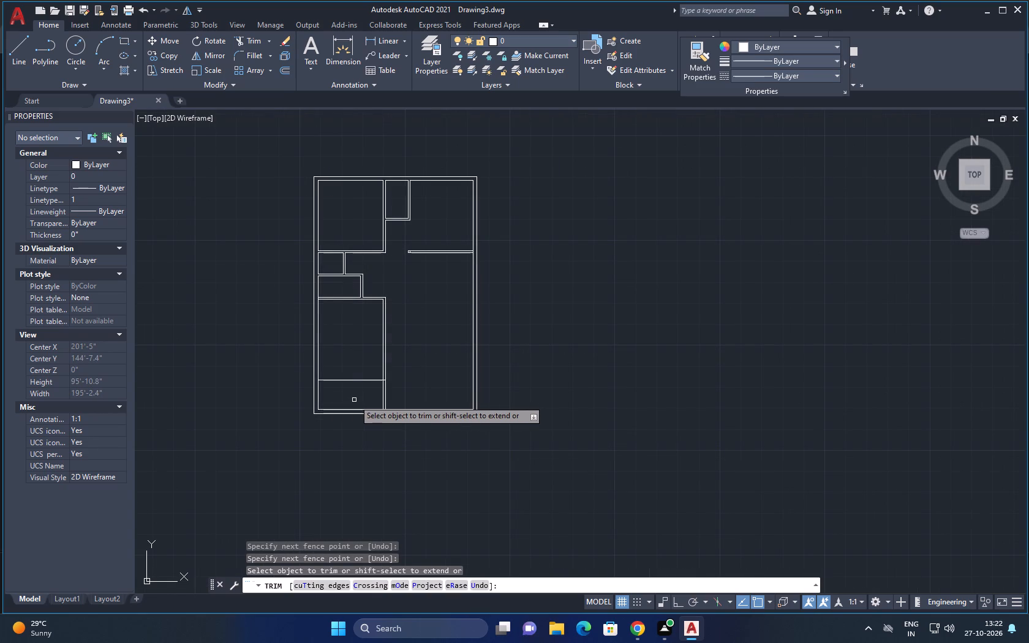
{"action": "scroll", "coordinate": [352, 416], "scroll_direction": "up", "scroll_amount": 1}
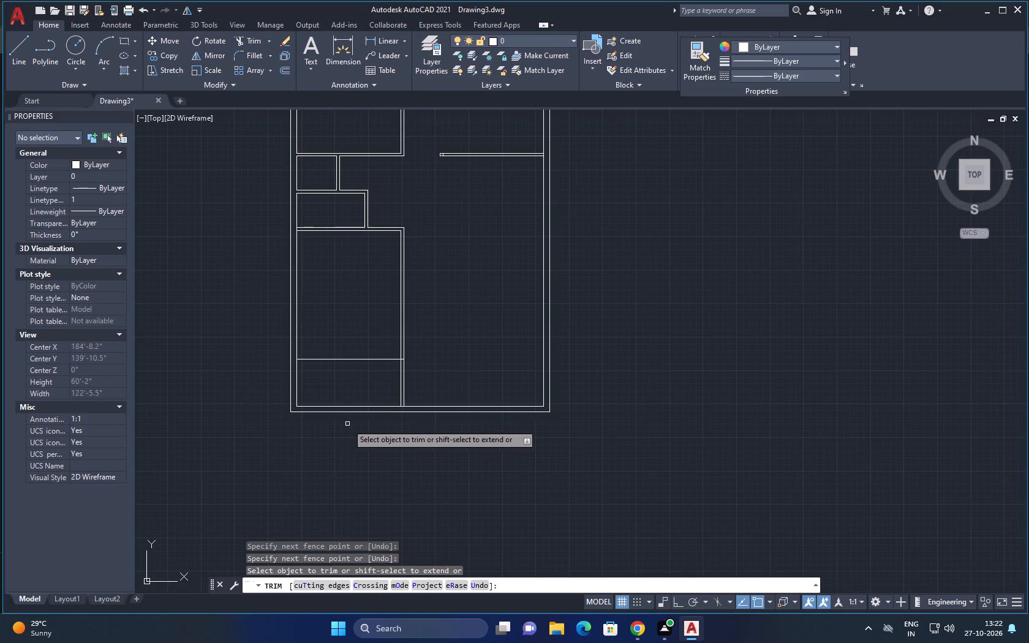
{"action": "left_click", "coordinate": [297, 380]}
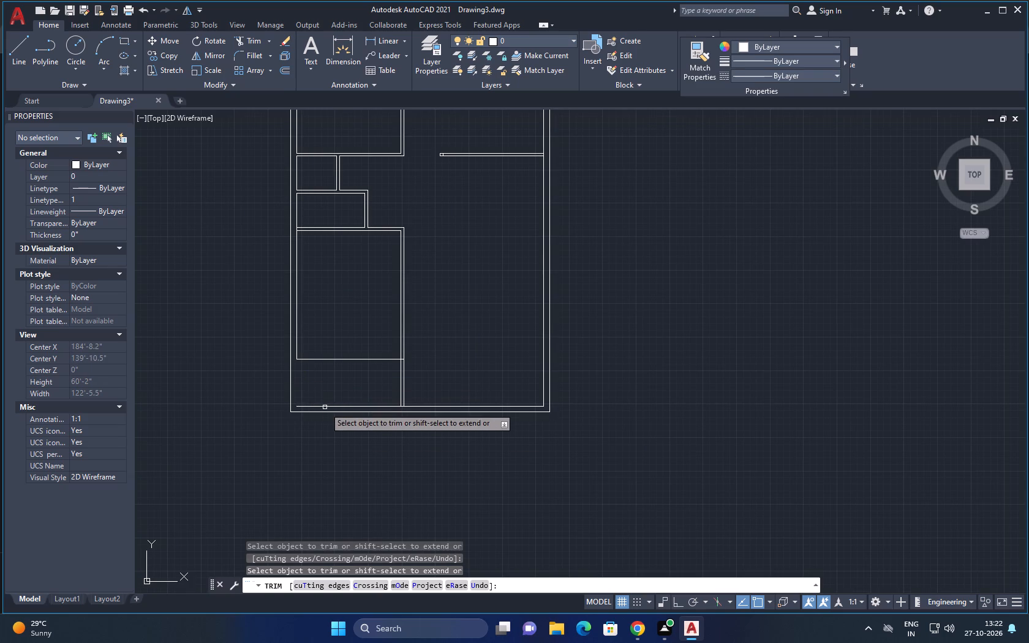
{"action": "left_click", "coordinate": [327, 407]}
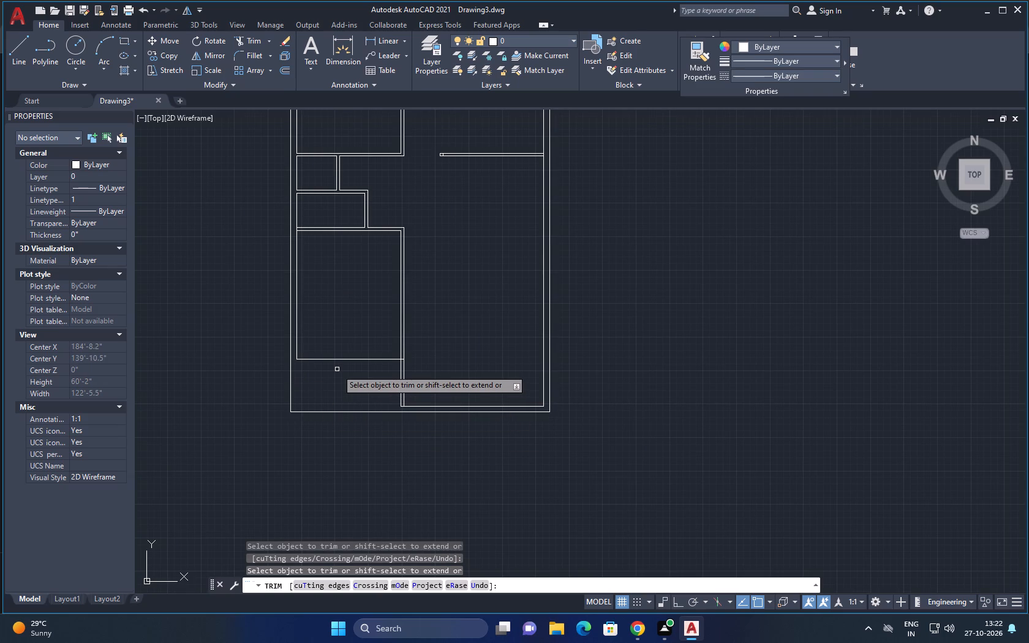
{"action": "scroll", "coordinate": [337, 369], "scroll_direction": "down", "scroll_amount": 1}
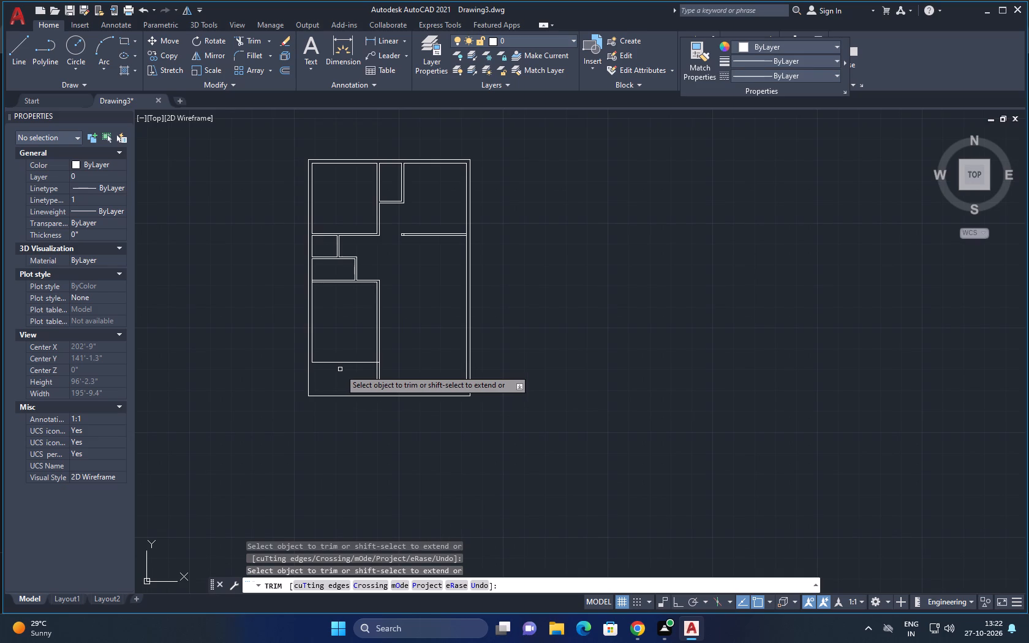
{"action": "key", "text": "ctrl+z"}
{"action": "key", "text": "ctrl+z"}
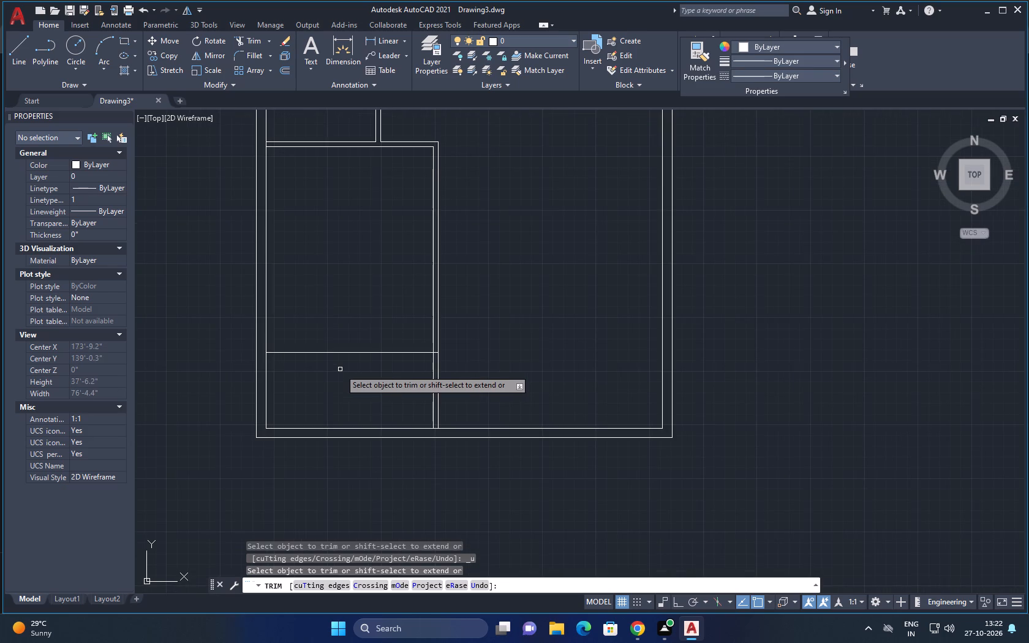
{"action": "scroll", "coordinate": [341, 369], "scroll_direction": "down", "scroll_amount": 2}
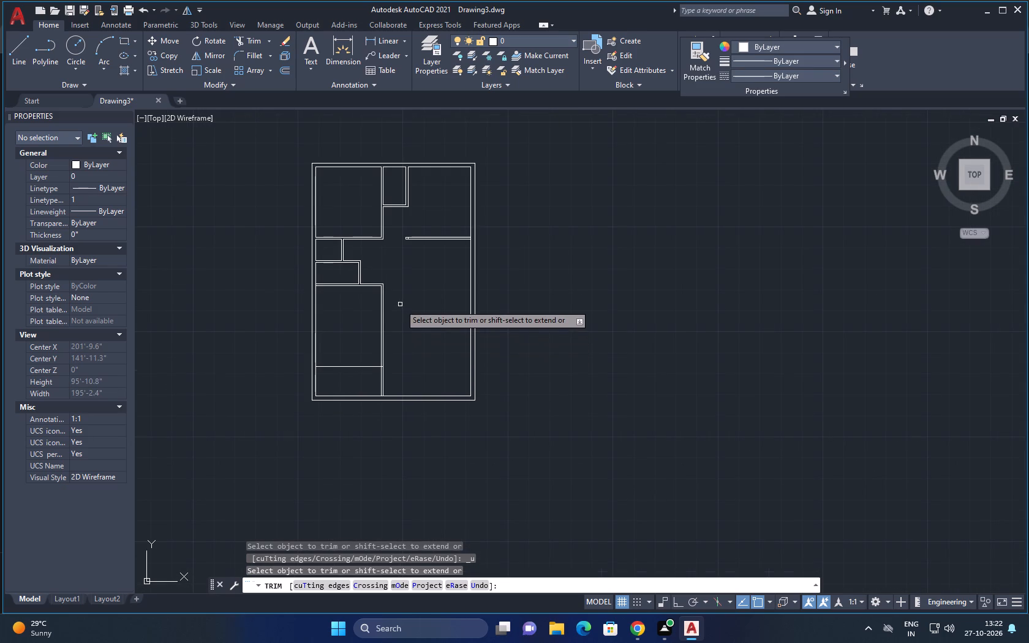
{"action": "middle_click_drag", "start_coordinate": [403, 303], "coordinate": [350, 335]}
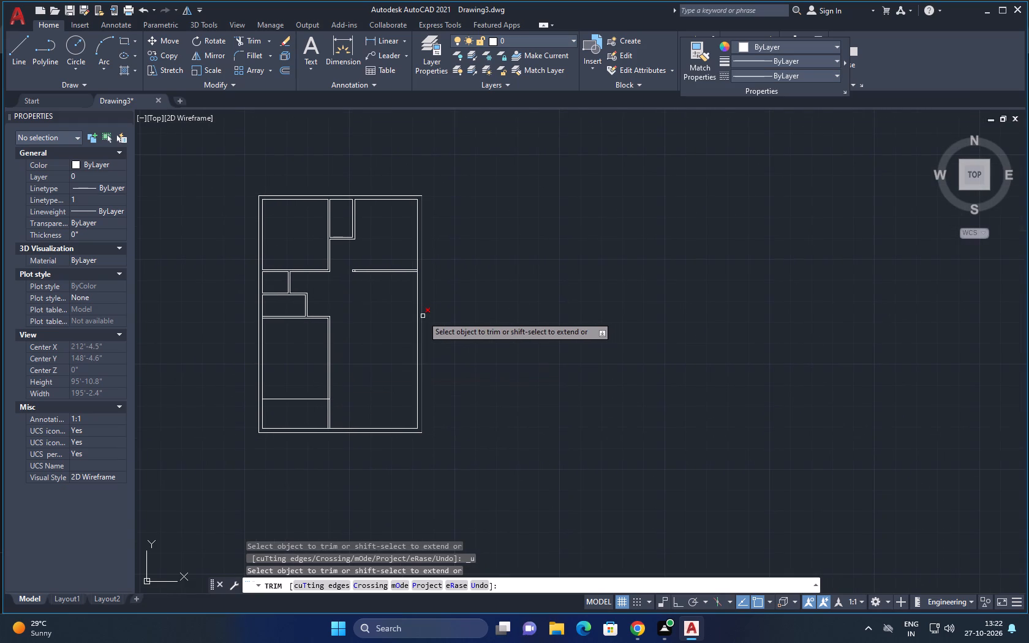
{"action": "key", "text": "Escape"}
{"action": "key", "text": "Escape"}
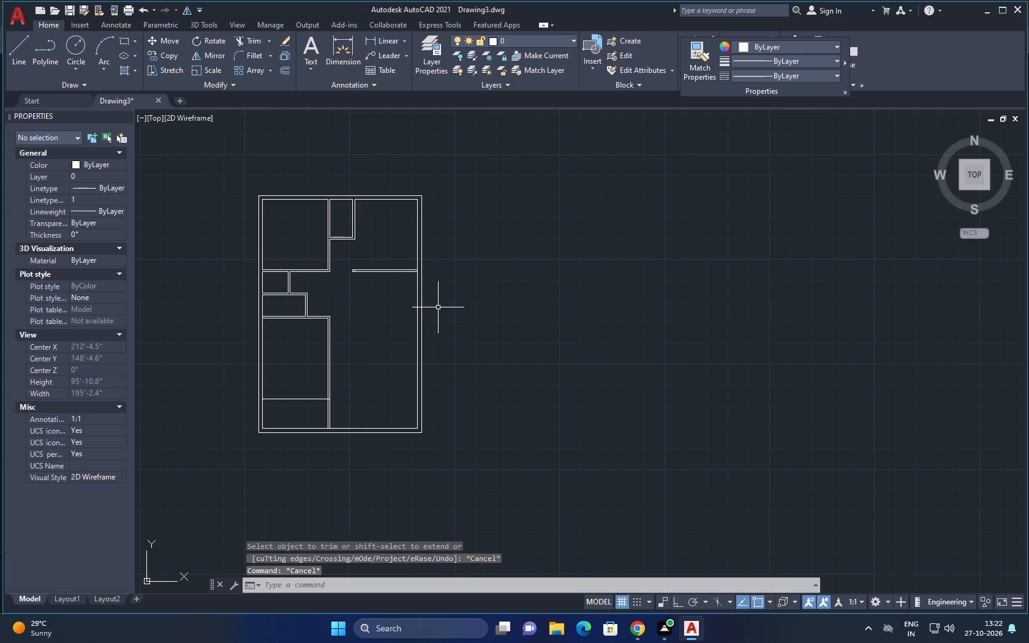
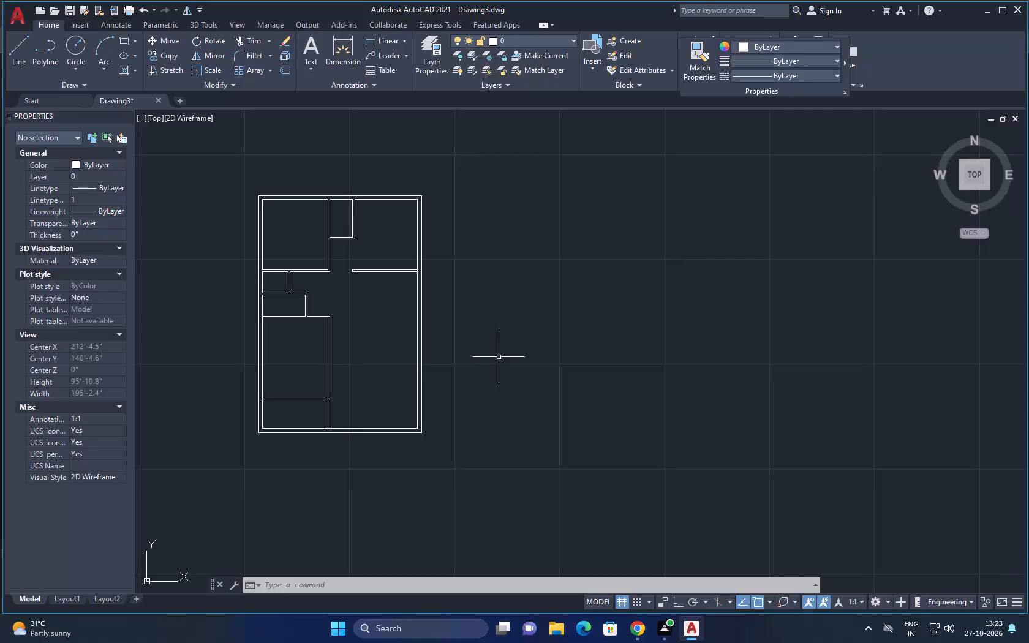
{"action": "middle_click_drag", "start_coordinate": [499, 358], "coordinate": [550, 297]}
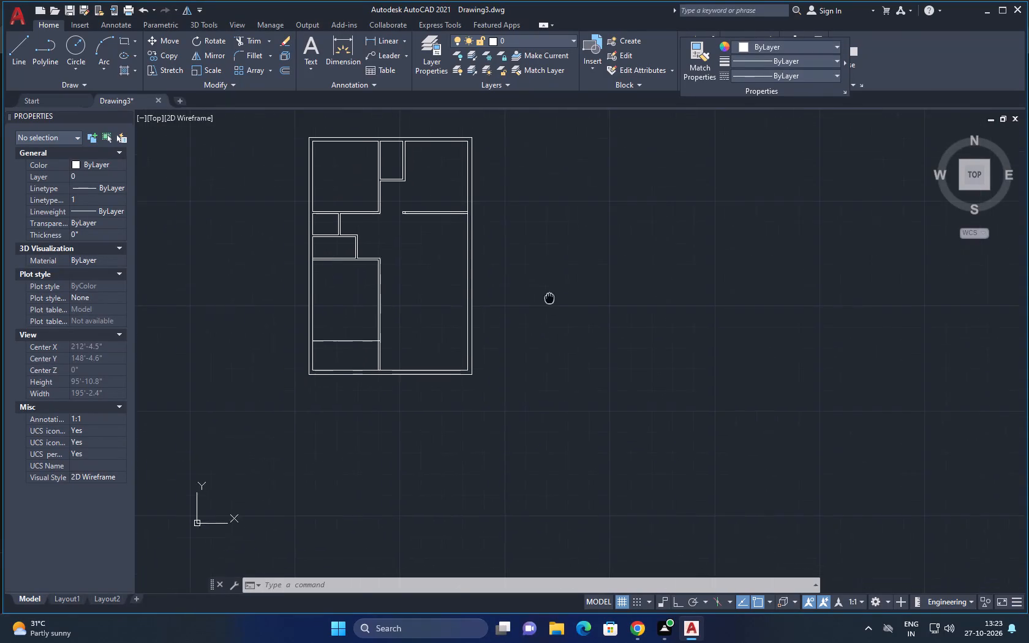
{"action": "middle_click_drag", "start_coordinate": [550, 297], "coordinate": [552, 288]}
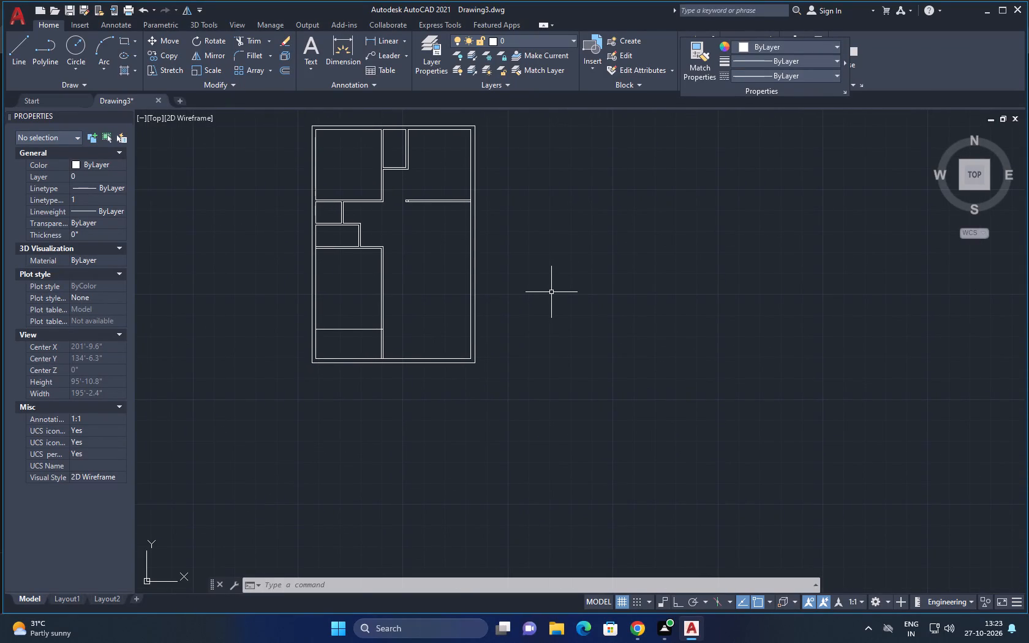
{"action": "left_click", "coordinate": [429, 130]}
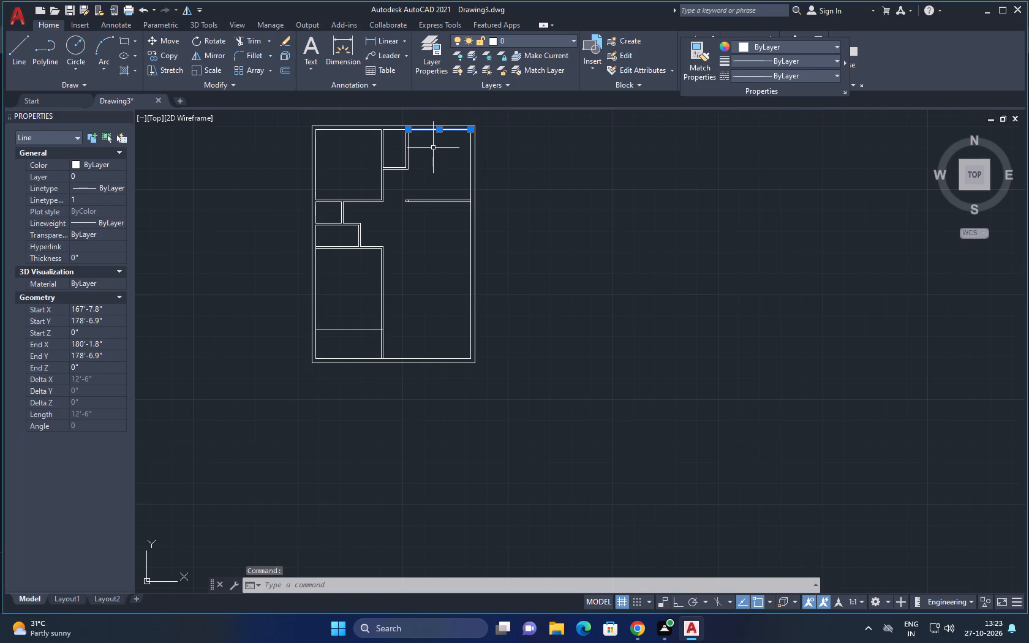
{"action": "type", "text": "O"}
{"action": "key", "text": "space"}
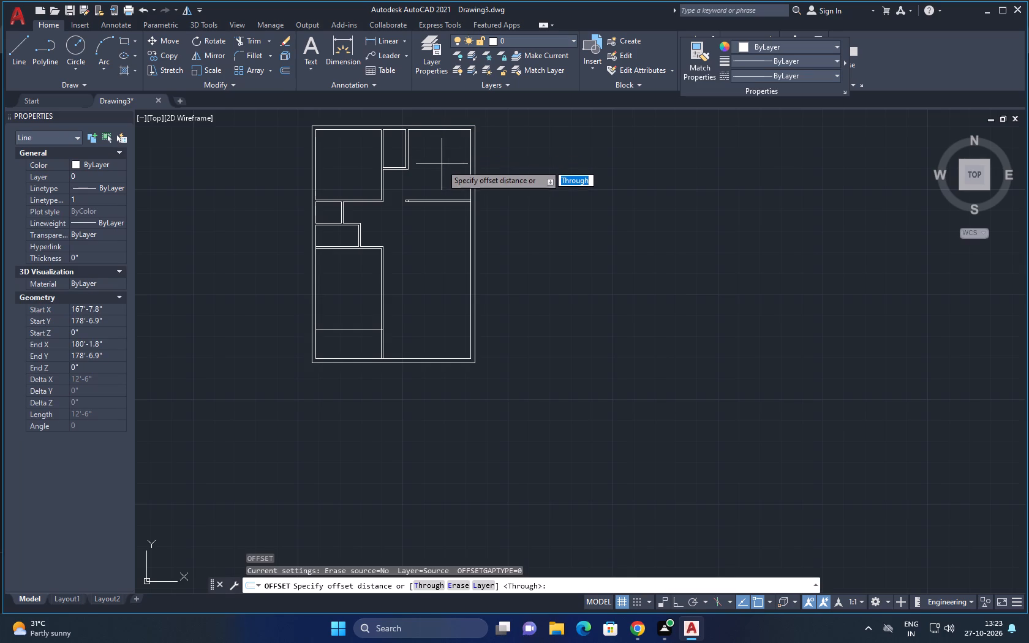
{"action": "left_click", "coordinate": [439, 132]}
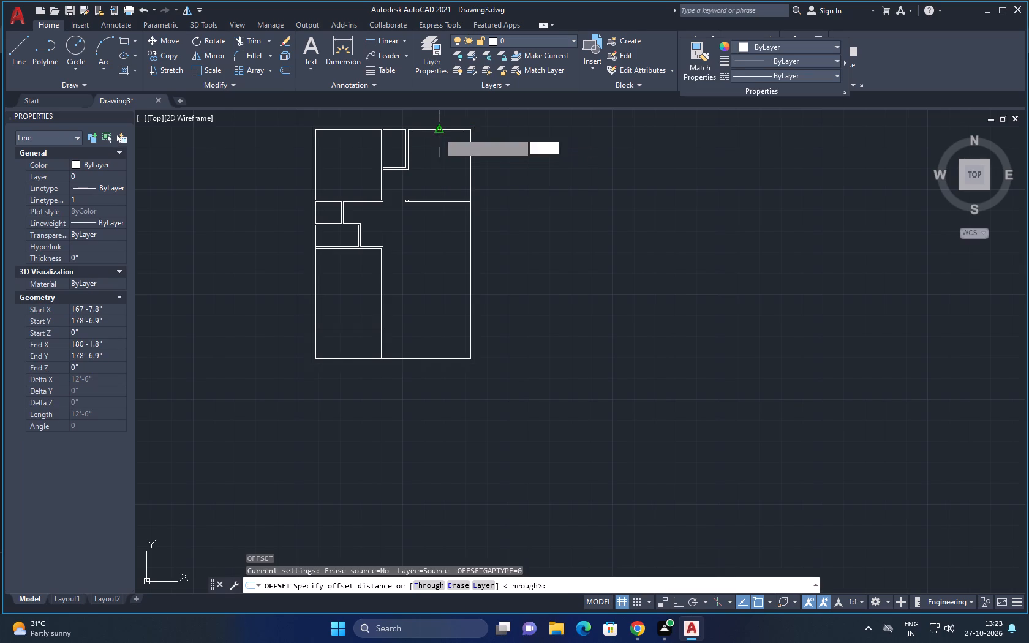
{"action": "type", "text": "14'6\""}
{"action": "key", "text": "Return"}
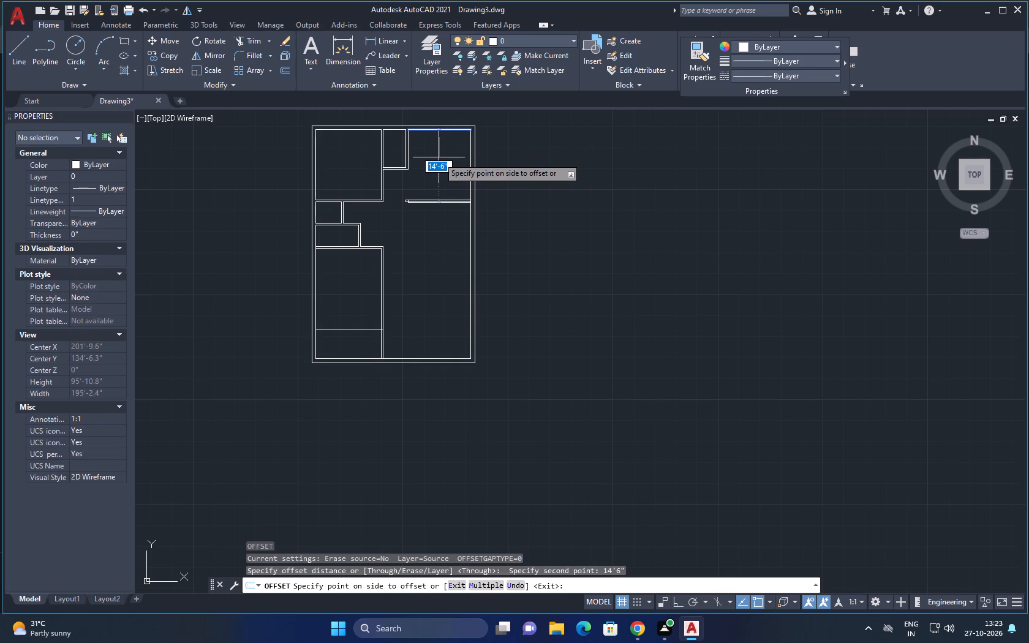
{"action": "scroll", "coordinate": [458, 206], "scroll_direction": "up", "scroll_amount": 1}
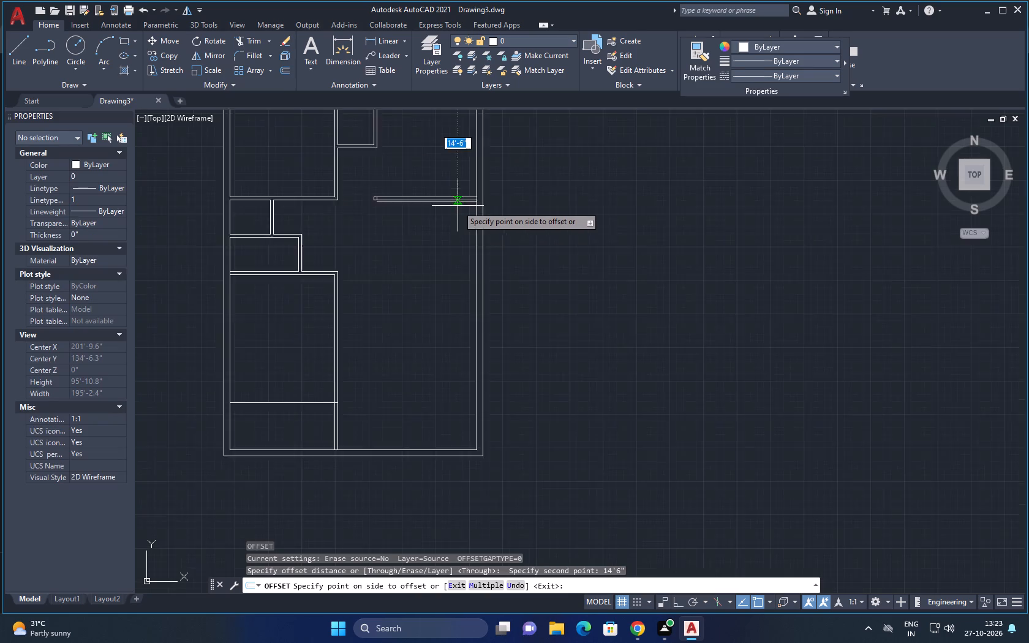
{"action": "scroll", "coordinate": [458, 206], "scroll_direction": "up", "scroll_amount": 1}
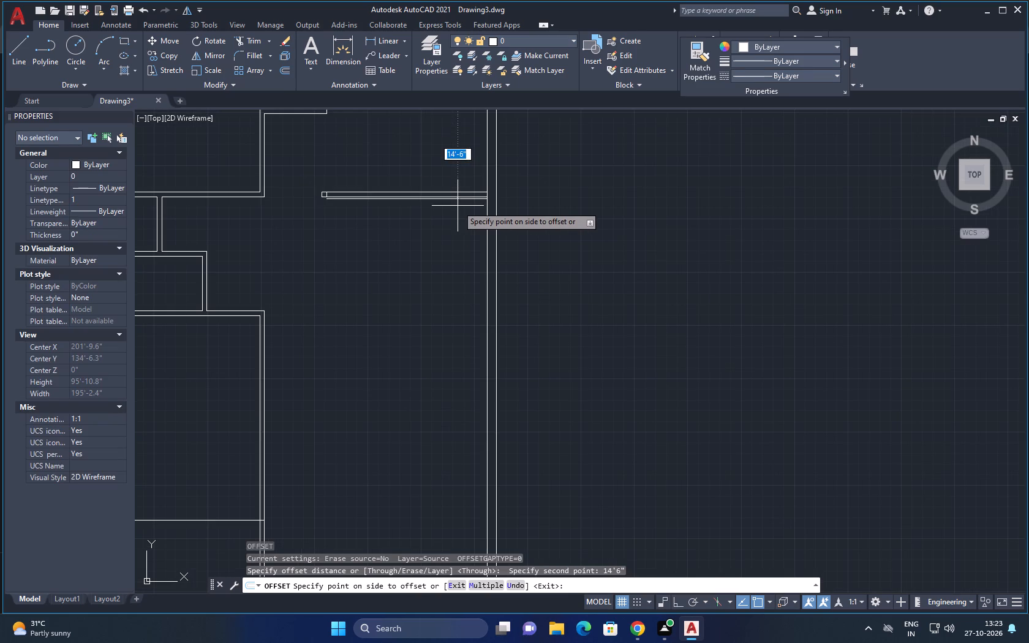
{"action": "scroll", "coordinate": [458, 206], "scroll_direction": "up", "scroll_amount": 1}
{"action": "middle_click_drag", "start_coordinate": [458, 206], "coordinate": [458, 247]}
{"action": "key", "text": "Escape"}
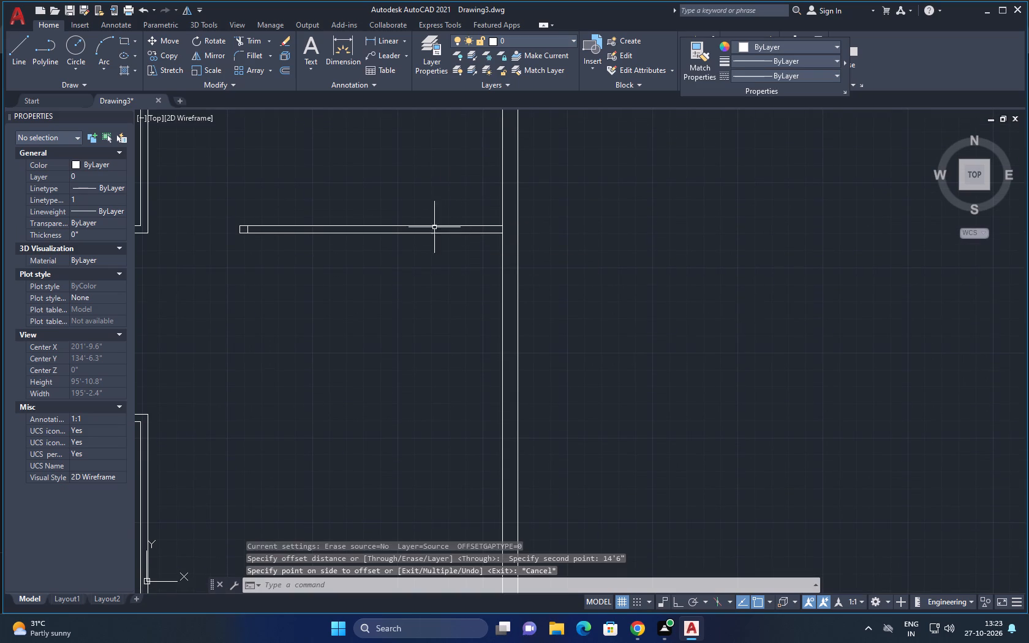
Erase the four lines of the short horizontal partition that meets the right outer wall.
{"action": "left_click_drag", "start_coordinate": [369, 257], "coordinate": [272, 201]}
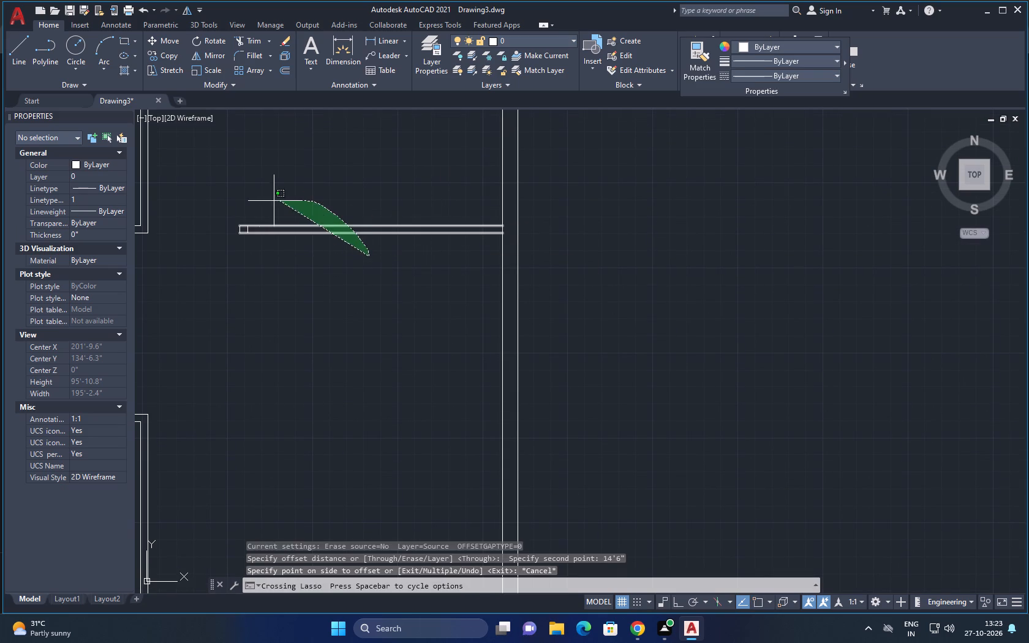
{"action": "left_click_drag", "start_coordinate": [272, 201], "coordinate": [294, 336]}
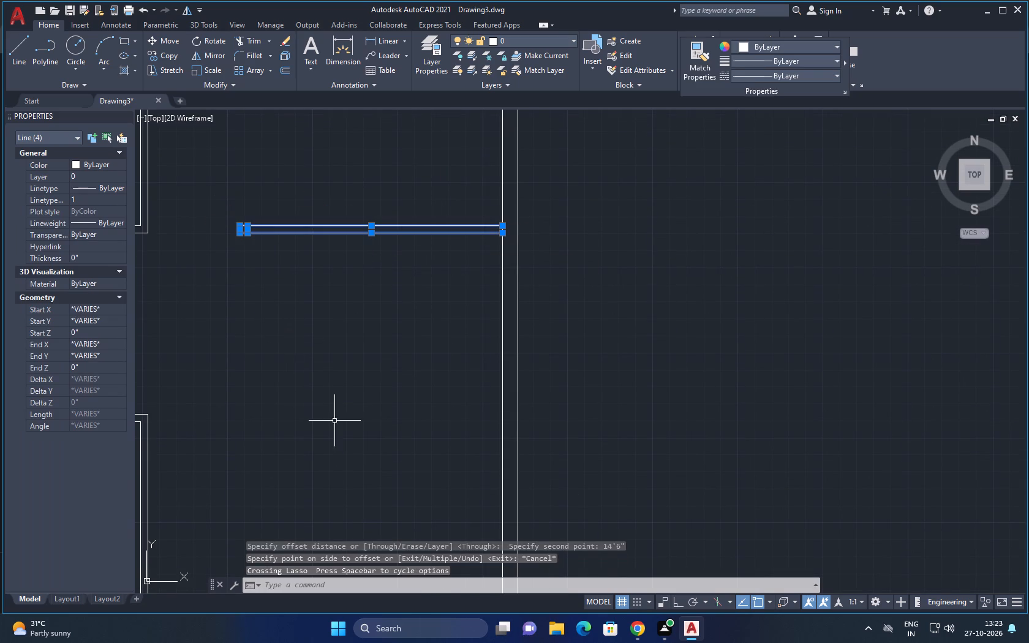
{"action": "key", "text": "Delete"}
Offset the top outer wall's inner line in the upper-right room 14'6" downward.
{"action": "scroll", "coordinate": [417, 340], "scroll_direction": "down", "scroll_amount": 3}
{"action": "middle_click_drag", "start_coordinate": [417, 340], "coordinate": [437, 351]}
{"action": "scroll", "coordinate": [435, 350], "scroll_direction": "up", "scroll_amount": 1}
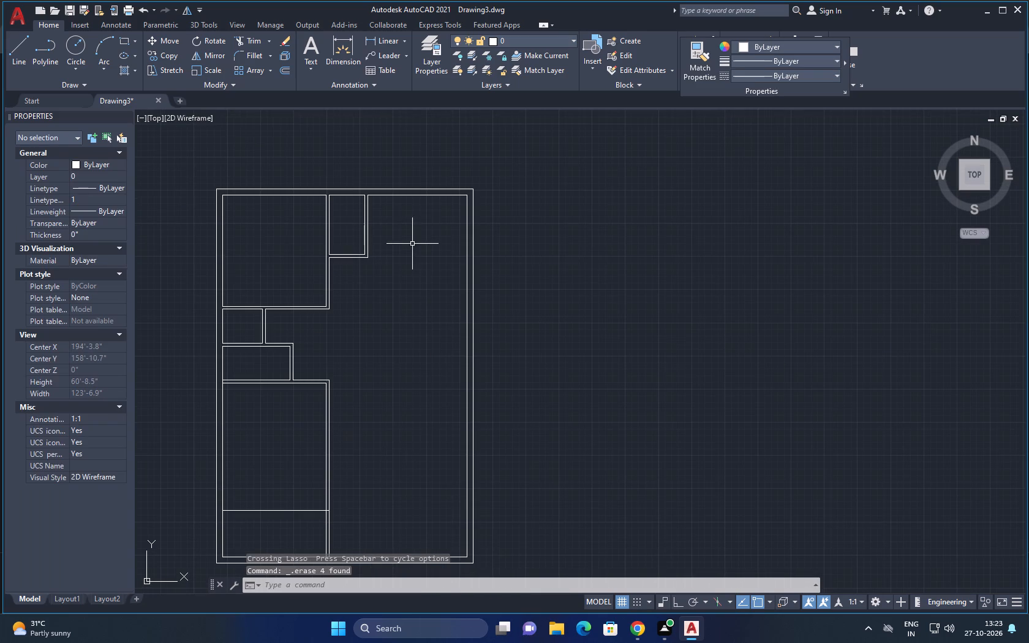
{"action": "left_click", "coordinate": [413, 196]}
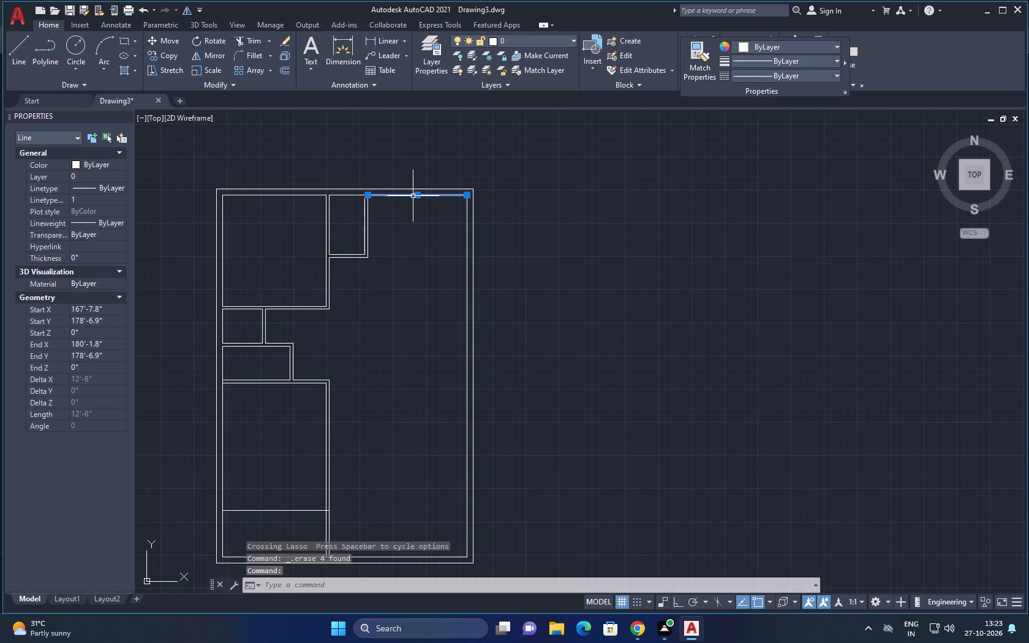
{"action": "key", "text": "o"}
{"action": "key", "text": "space"}
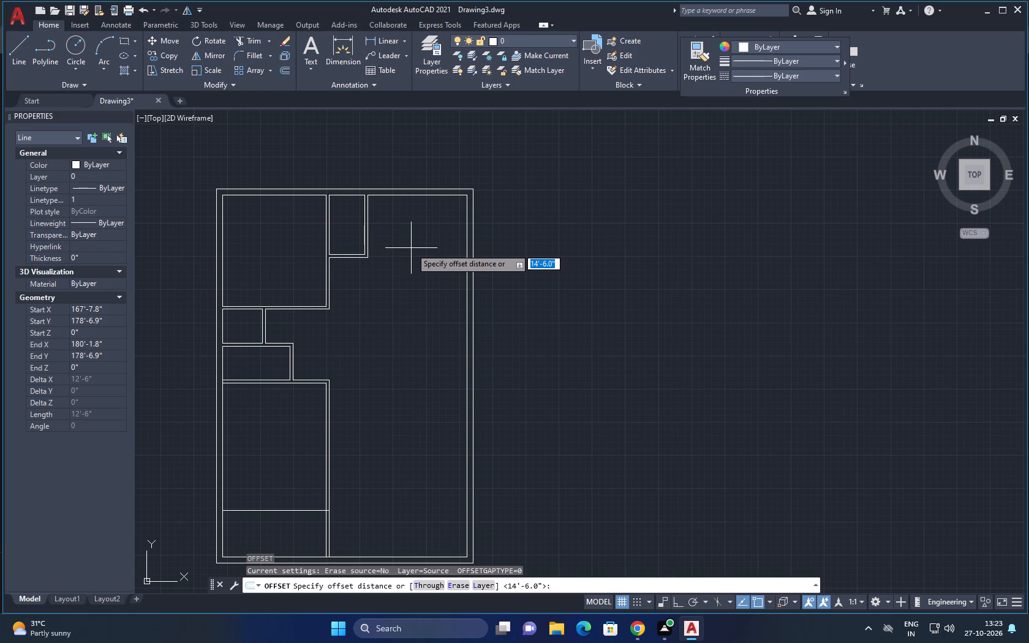
{"action": "left_click", "coordinate": [418, 197]}
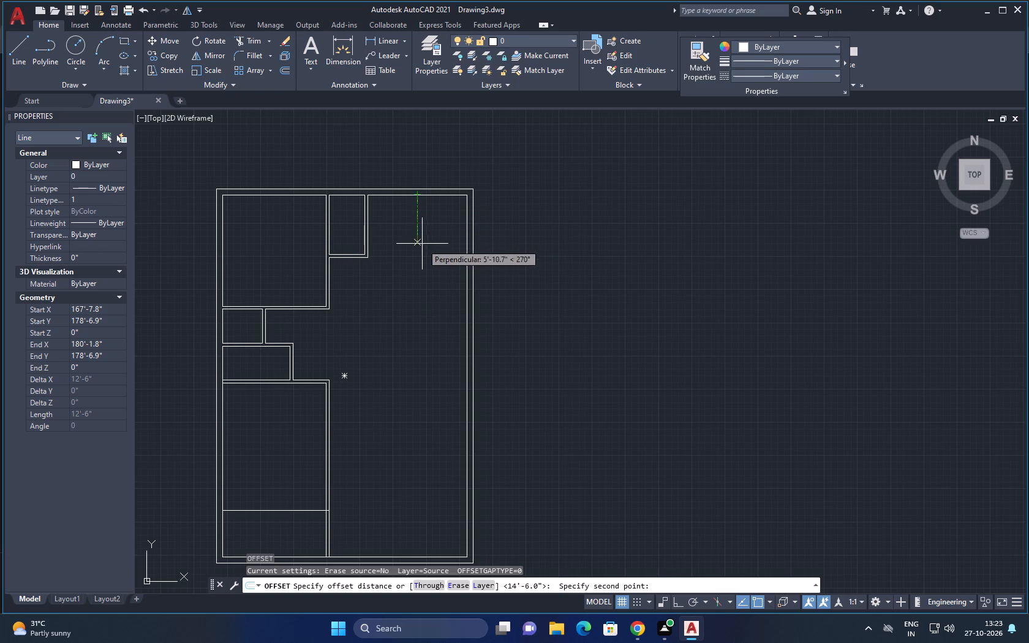
{"action": "type", "text": "14"}
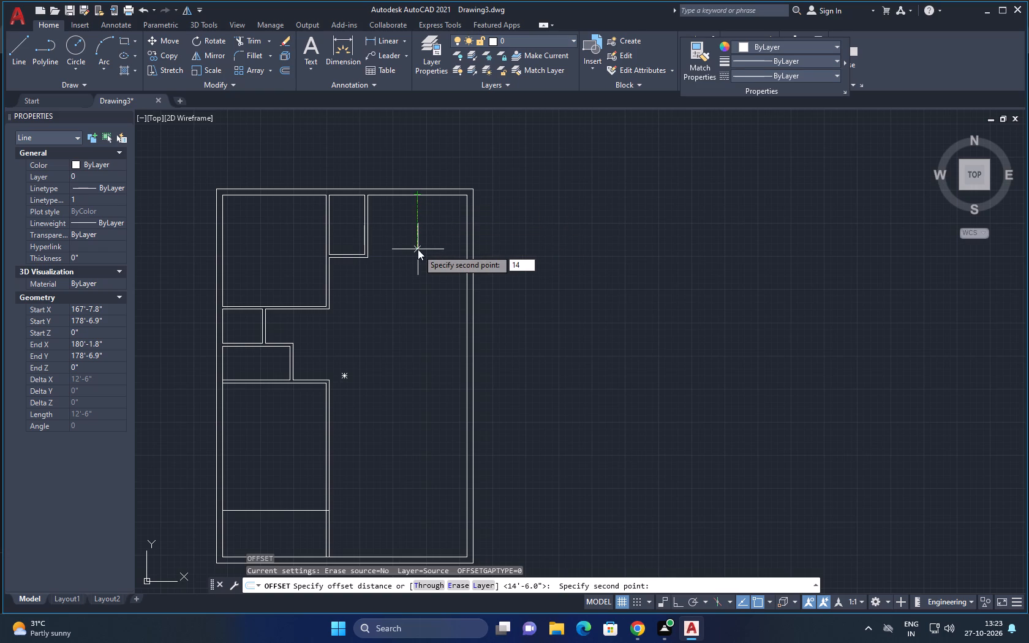
{"action": "key", "text": "apostrophe"}
{"action": "type", "text": "6\""}
{"action": "key", "text": "Return"}
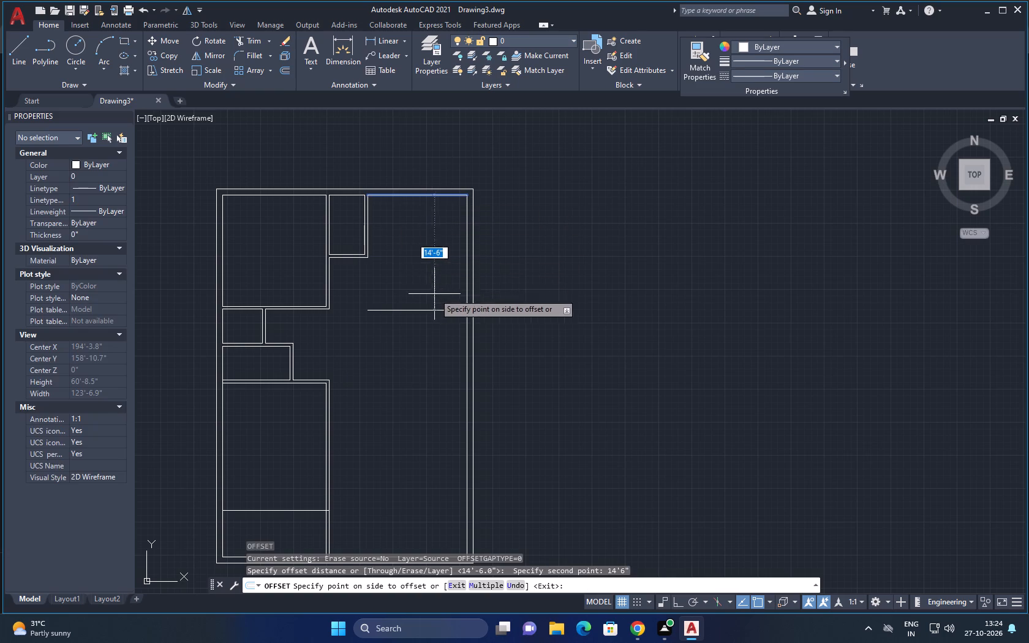
{"action": "left_click", "coordinate": [424, 310]}
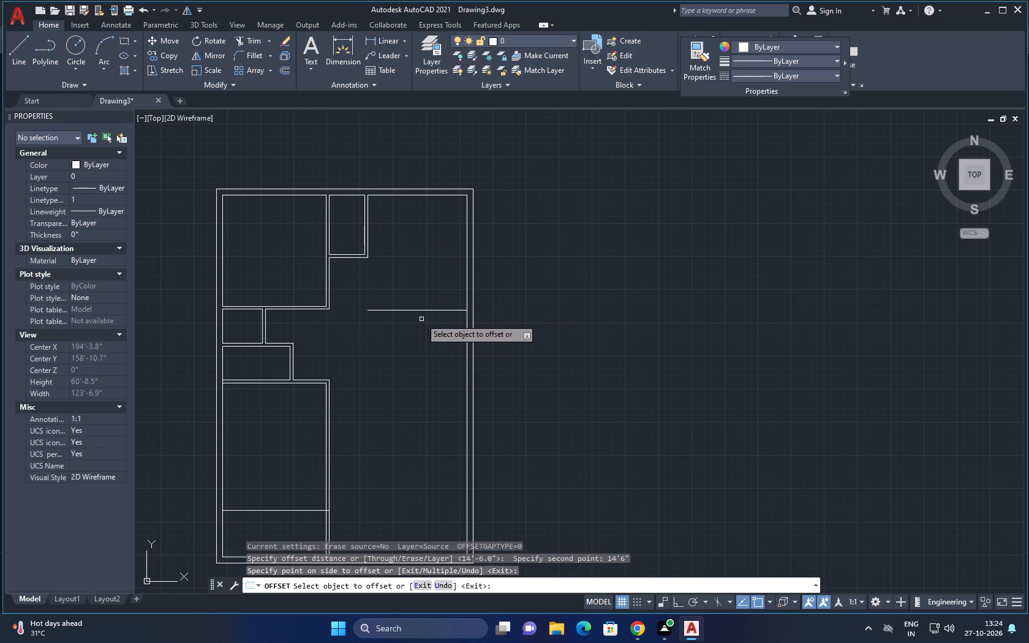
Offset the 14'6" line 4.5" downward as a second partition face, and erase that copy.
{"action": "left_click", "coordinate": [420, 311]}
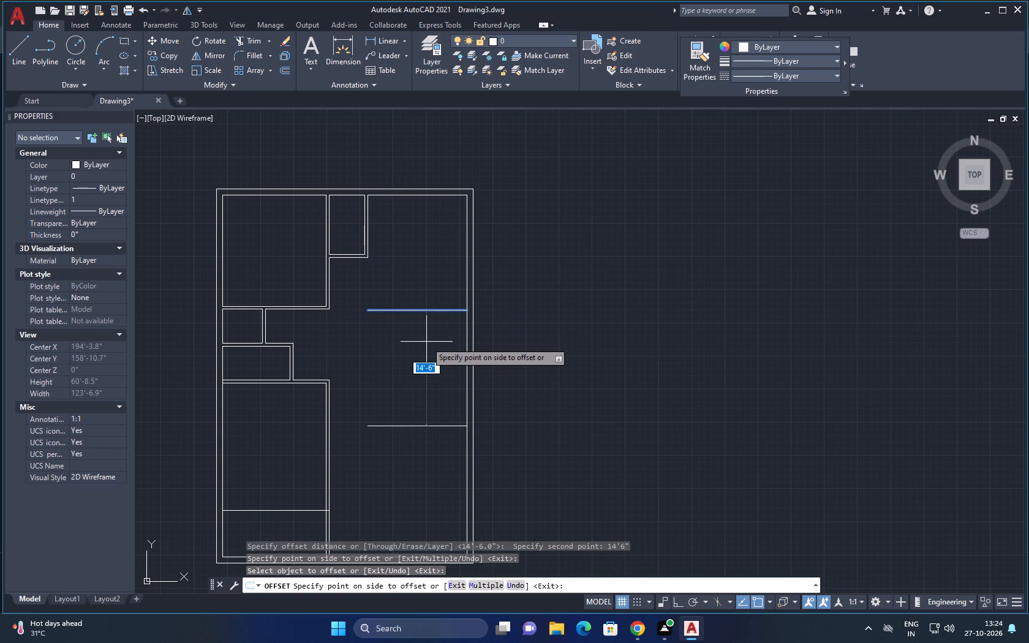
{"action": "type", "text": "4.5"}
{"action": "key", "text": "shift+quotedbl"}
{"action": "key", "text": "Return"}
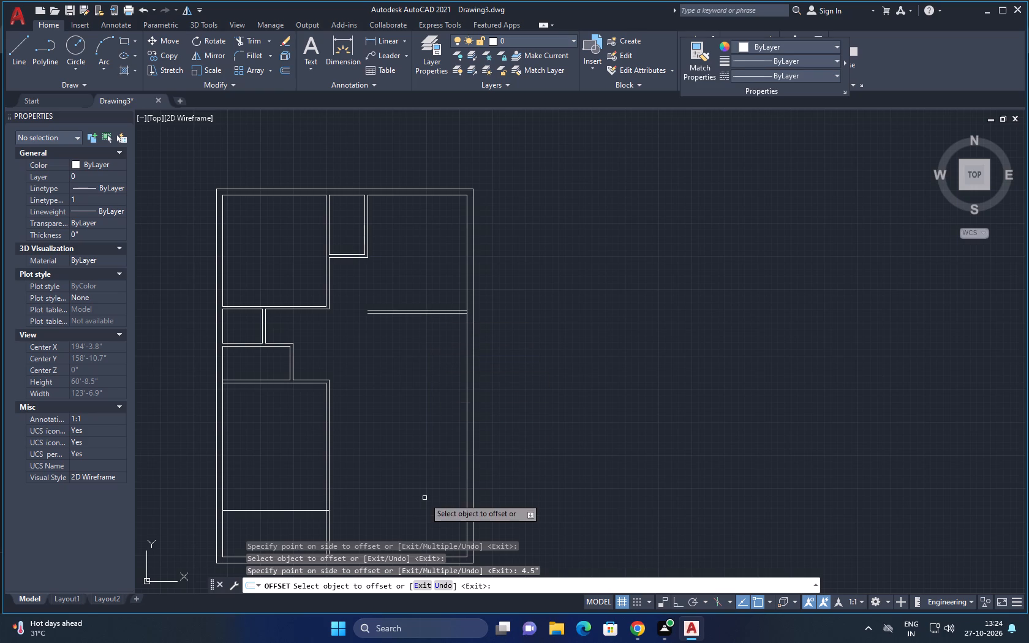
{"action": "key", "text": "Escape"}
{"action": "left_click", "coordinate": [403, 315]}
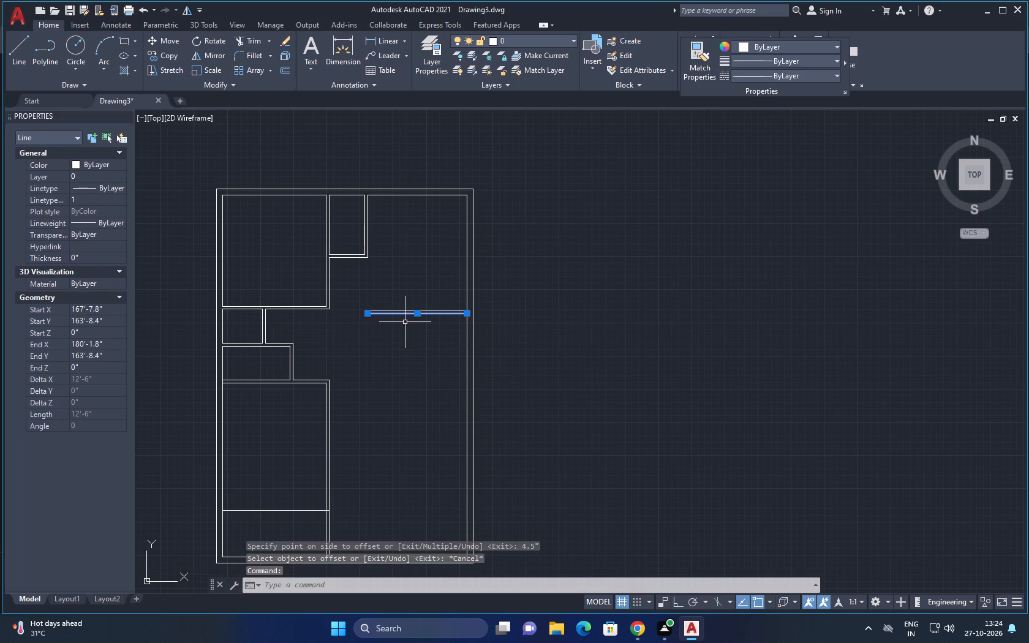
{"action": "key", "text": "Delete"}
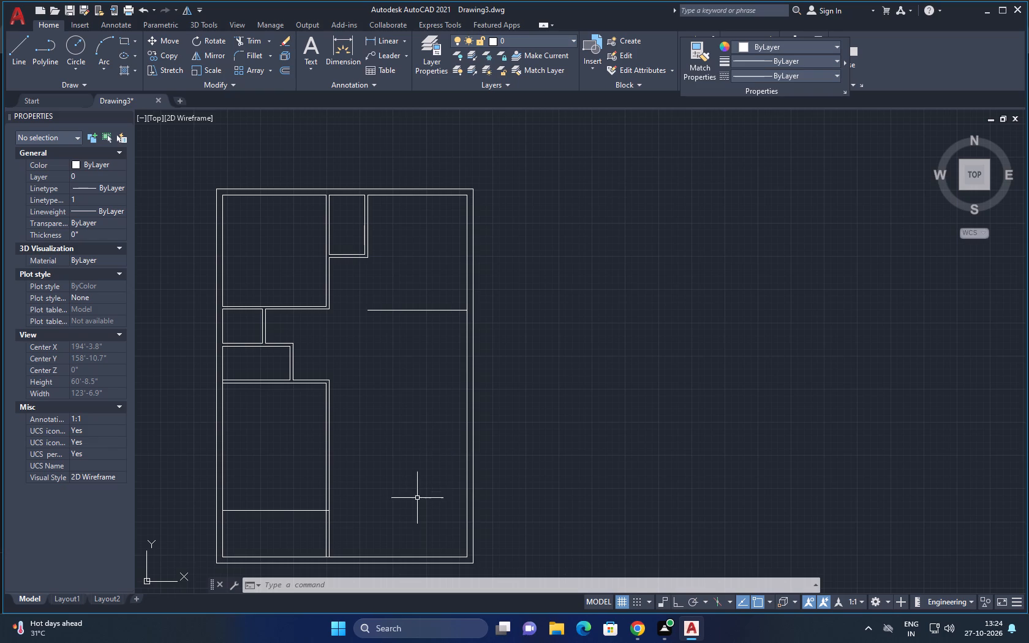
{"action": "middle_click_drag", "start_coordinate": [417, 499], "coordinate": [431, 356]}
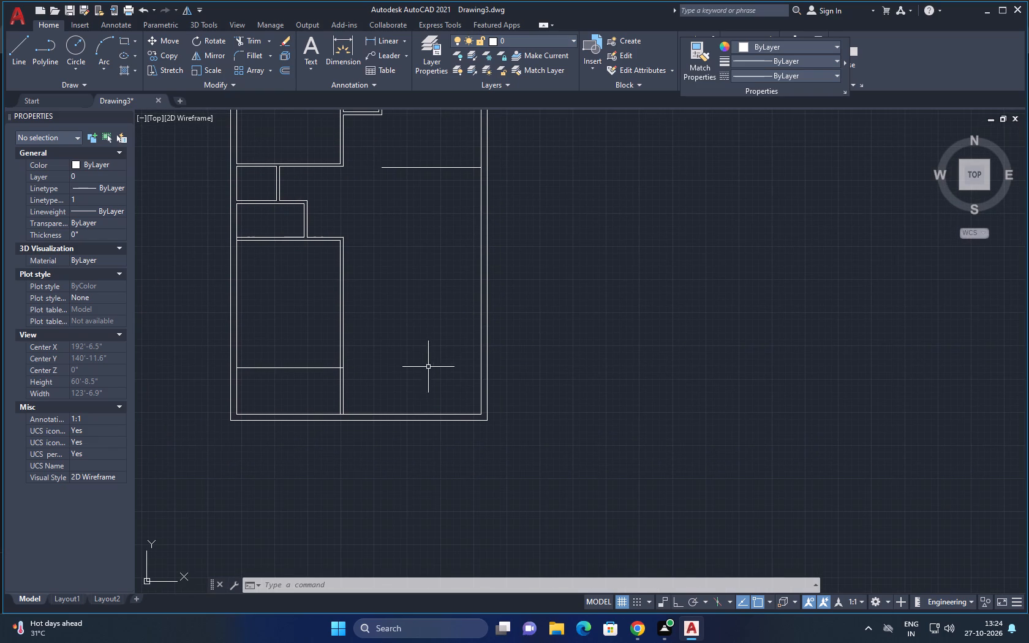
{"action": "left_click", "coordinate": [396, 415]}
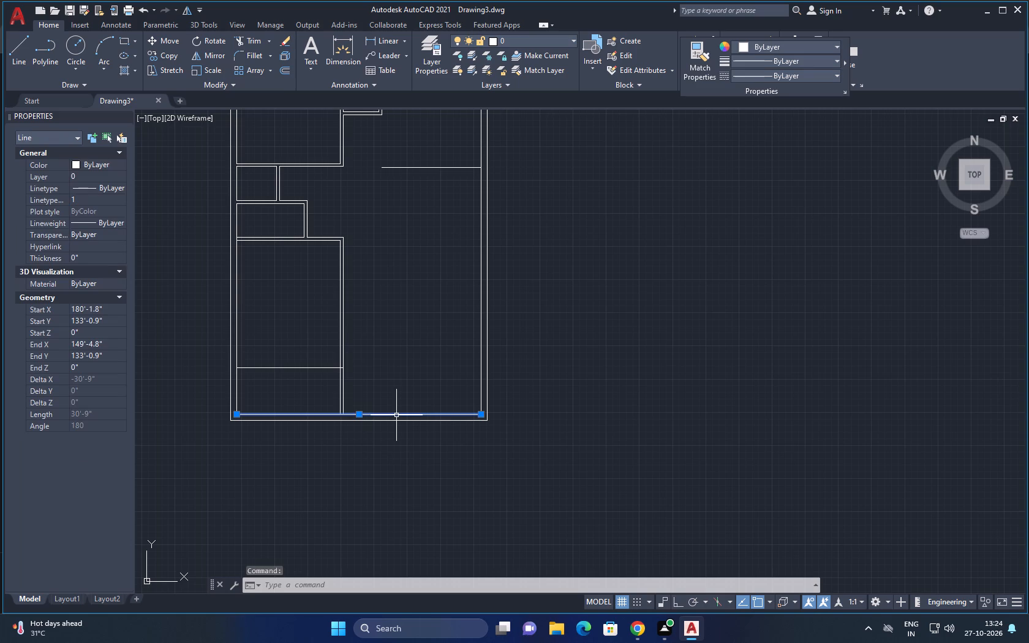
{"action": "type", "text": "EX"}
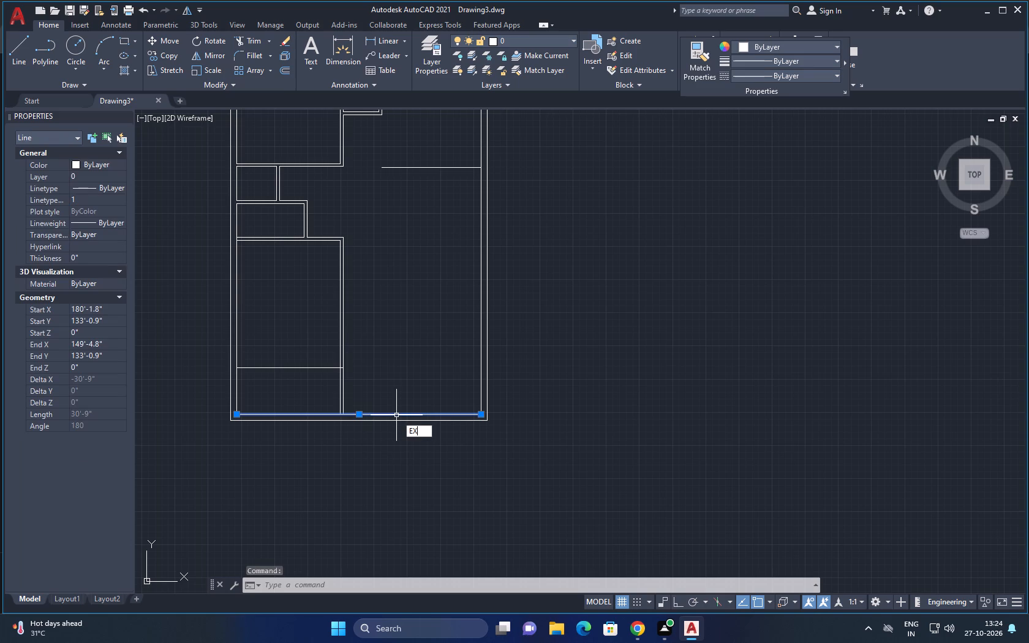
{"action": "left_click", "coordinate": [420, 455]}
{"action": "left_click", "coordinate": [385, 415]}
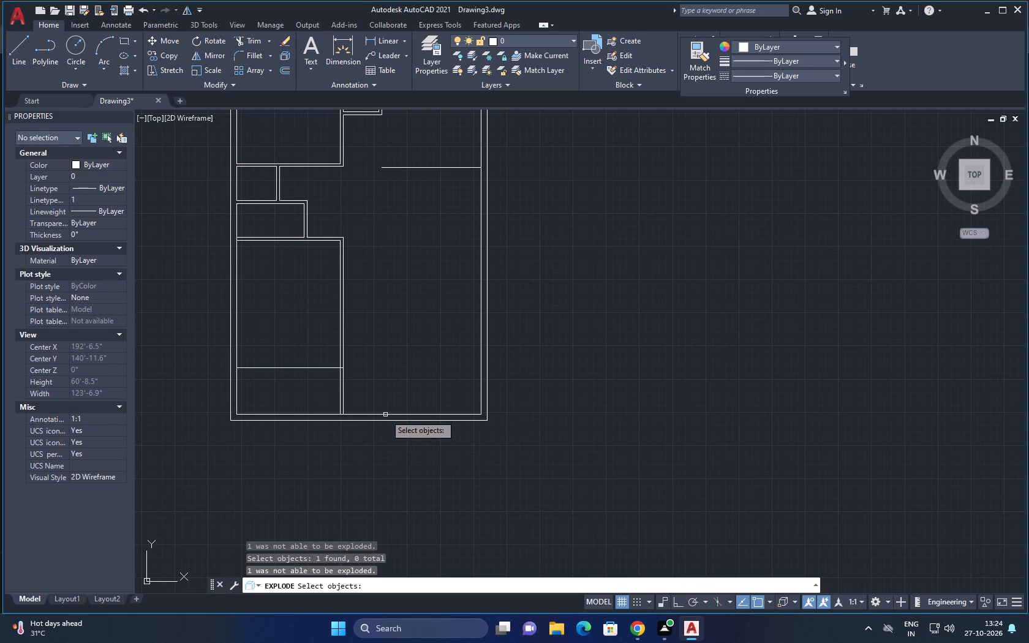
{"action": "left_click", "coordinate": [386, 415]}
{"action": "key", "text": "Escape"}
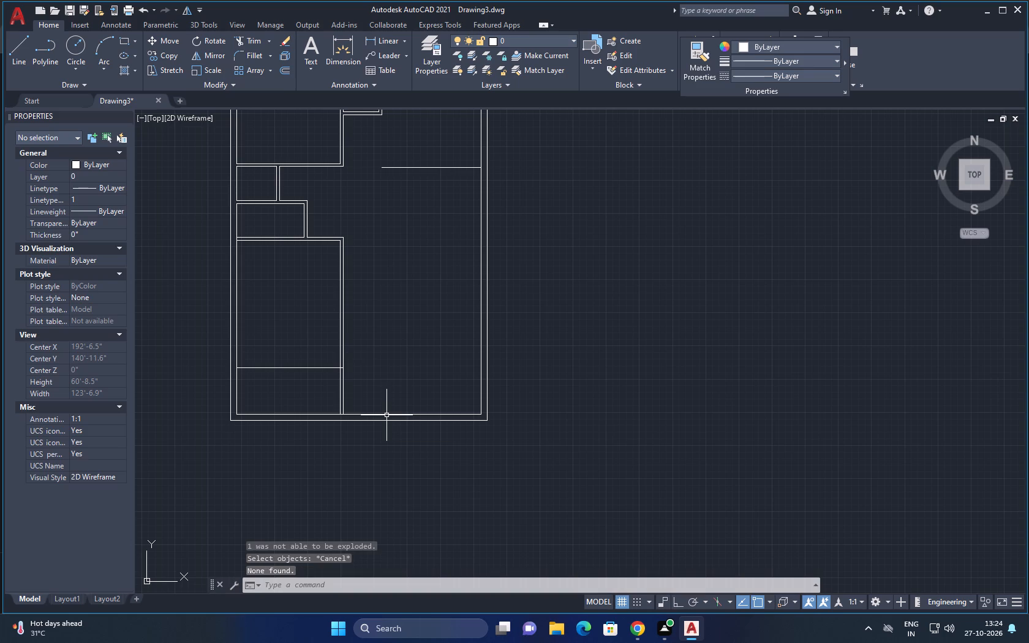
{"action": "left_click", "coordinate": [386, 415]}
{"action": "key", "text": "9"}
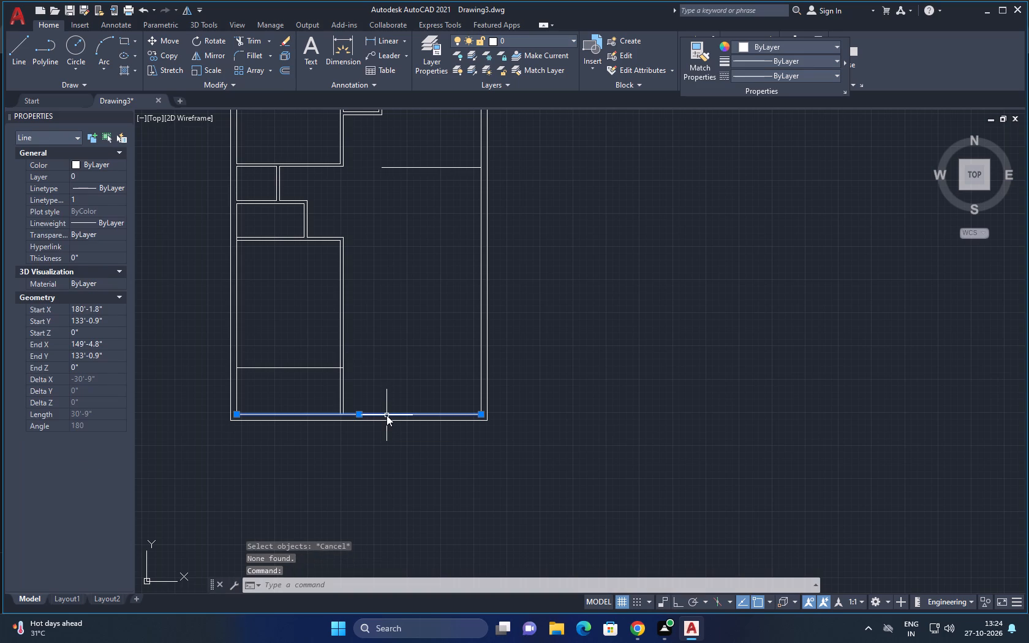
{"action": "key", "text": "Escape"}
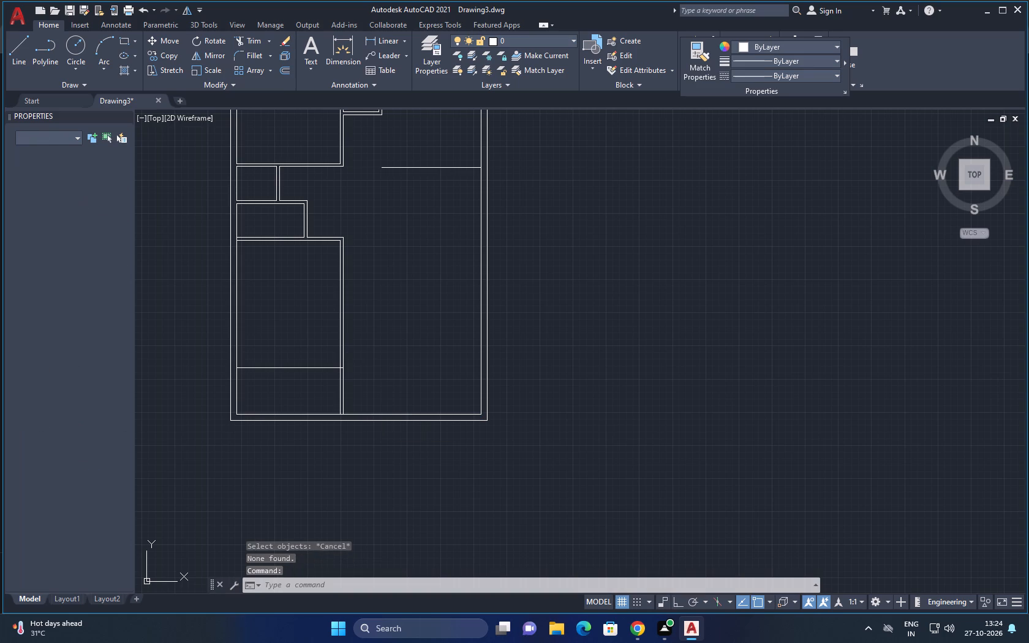
Offset the bottom outer wall's inner line 9' upward.
{"action": "left_click", "coordinate": [386, 415]}
{"action": "type", "text": "O"}
{"action": "key", "text": "space"}
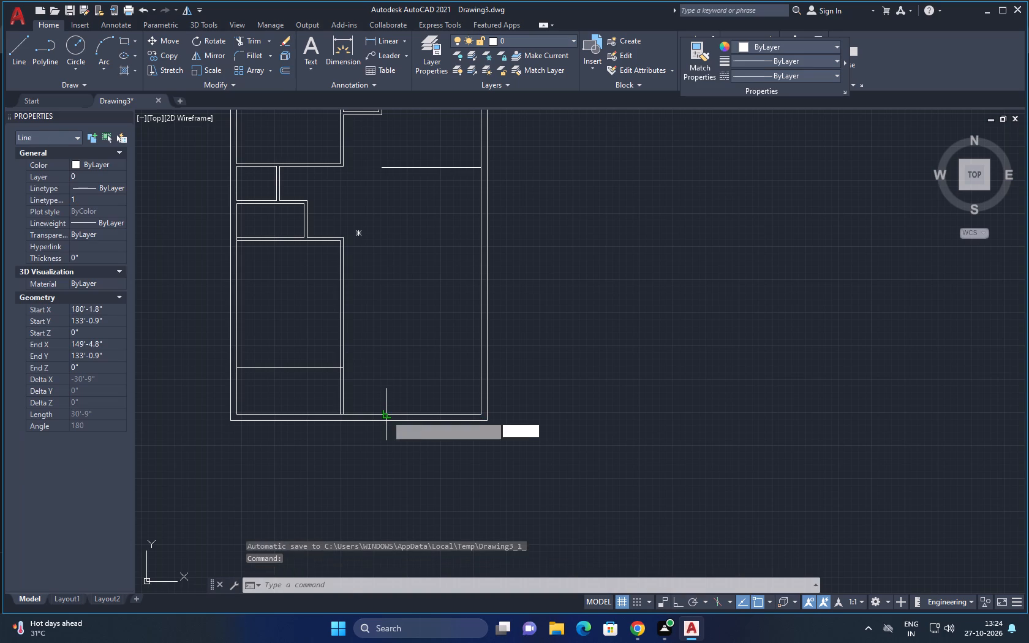
{"action": "left_click", "coordinate": [386, 415]}
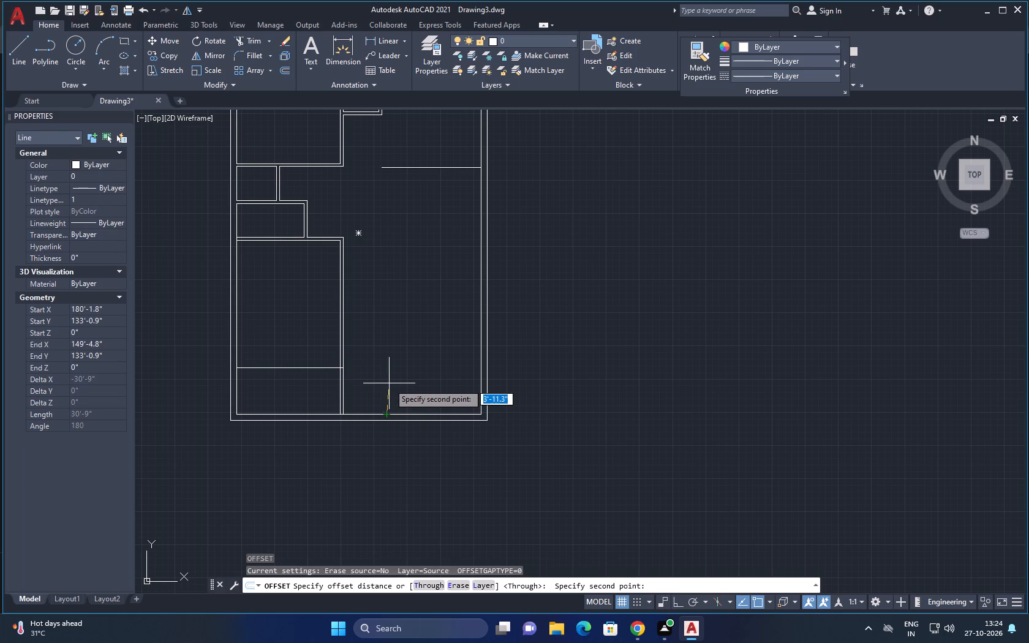
{"action": "key", "text": "9"}
{"action": "key", "text": "apostrophe"}
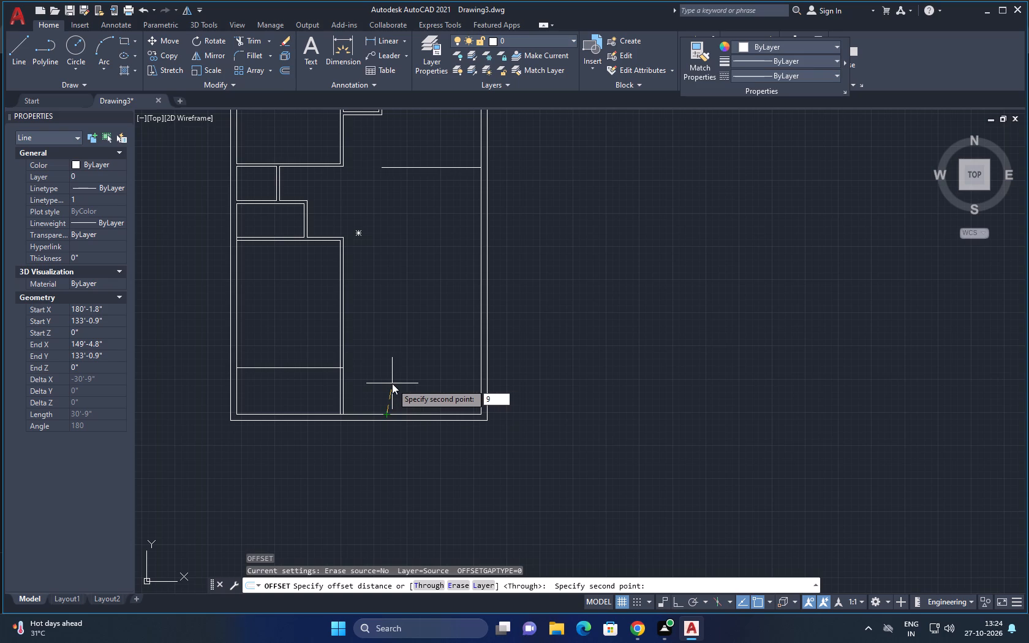
{"action": "key", "text": "Return"}
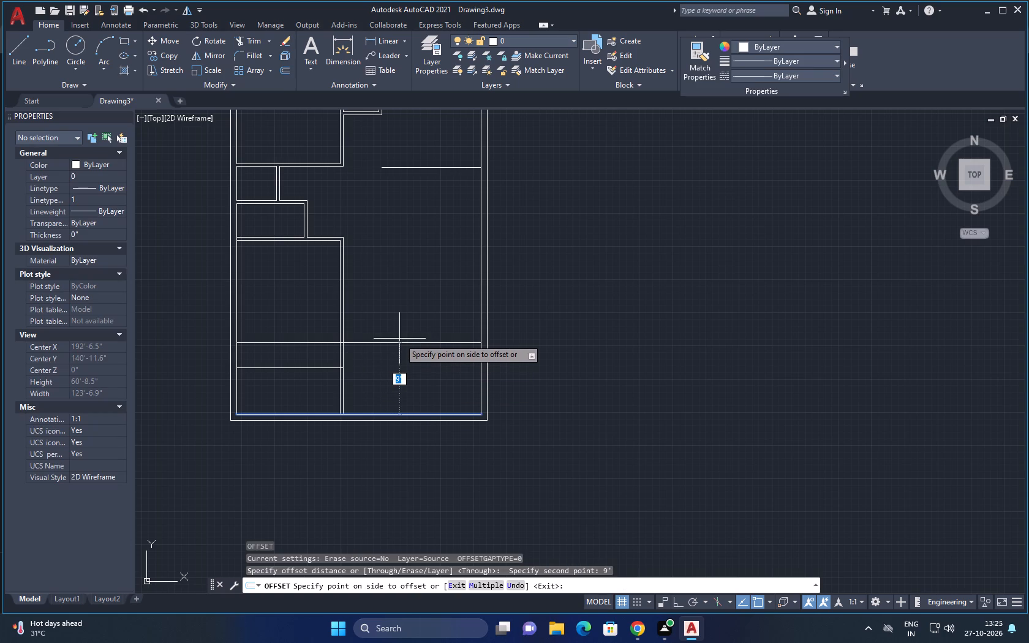
{"action": "left_click", "coordinate": [399, 342]}
Offset the new 9' line 4.5" upward to form the partition's second face.
{"action": "left_click", "coordinate": [399, 344]}
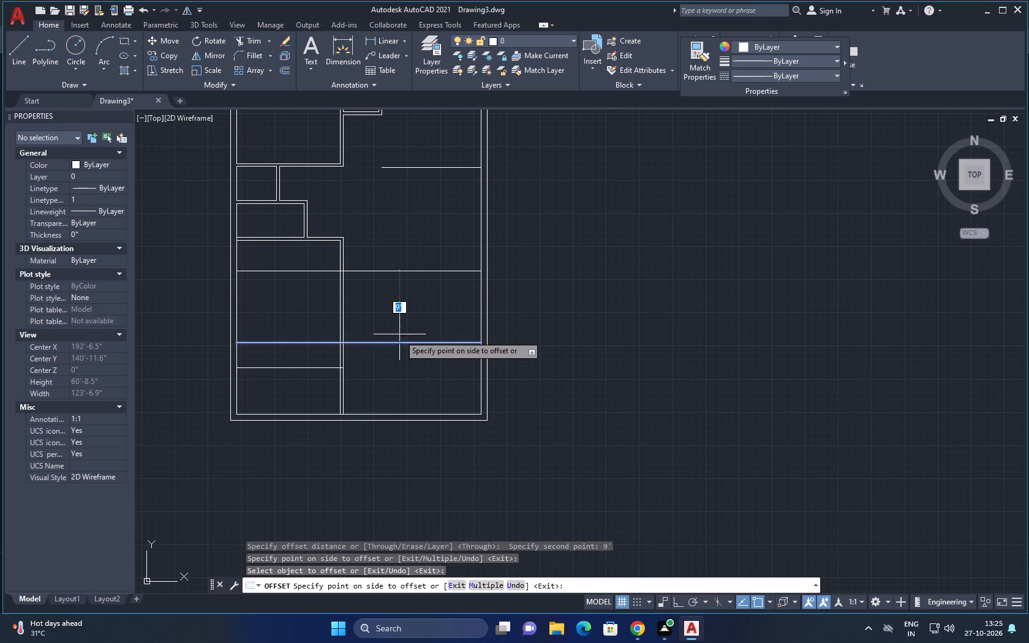
{"action": "type", "text": "4.5"}
{"action": "key", "text": "shift+quotedbl"}
{"action": "key", "text": "Return"}
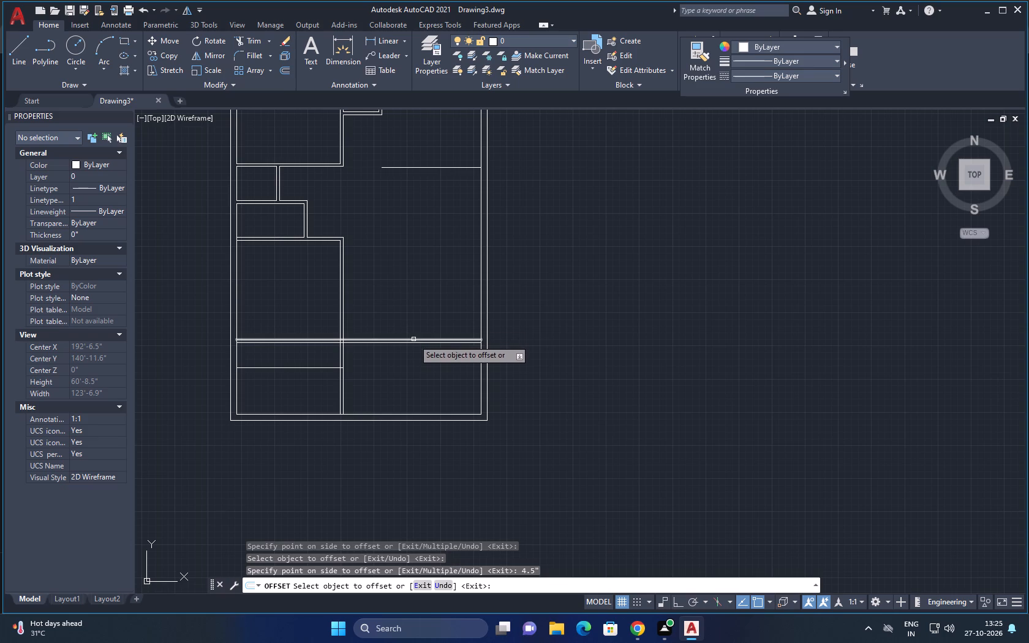
Offset the upper face of the new horizontal partition 14'7" upward.
{"action": "left_click", "coordinate": [413, 339]}
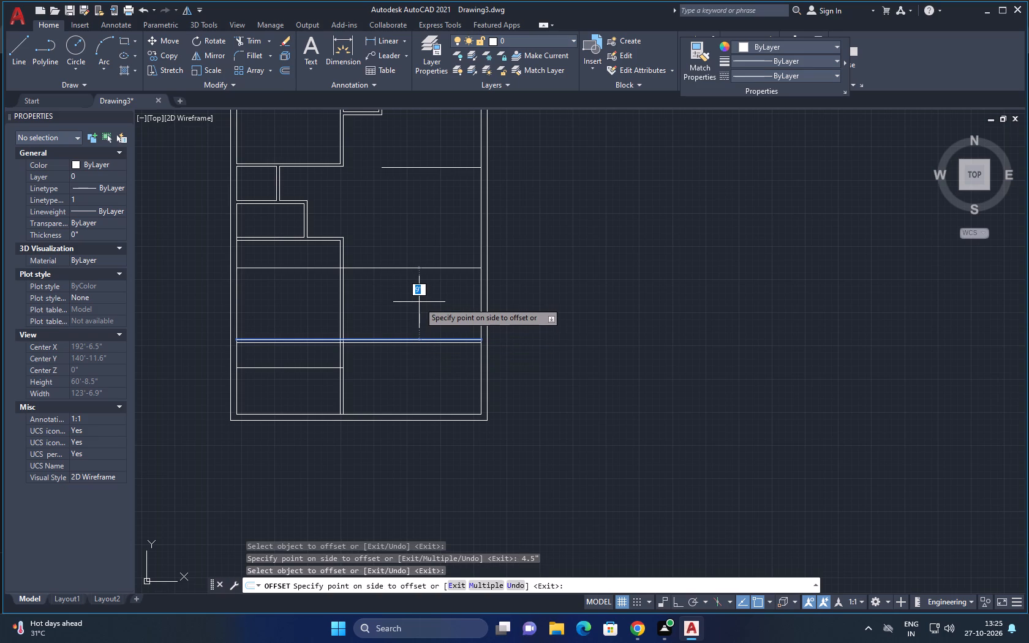
{"action": "type", "text": "14"}
{"action": "key", "text": "apostrophe"}
{"action": "type", "text": "7\""}
{"action": "key", "text": "Return"}
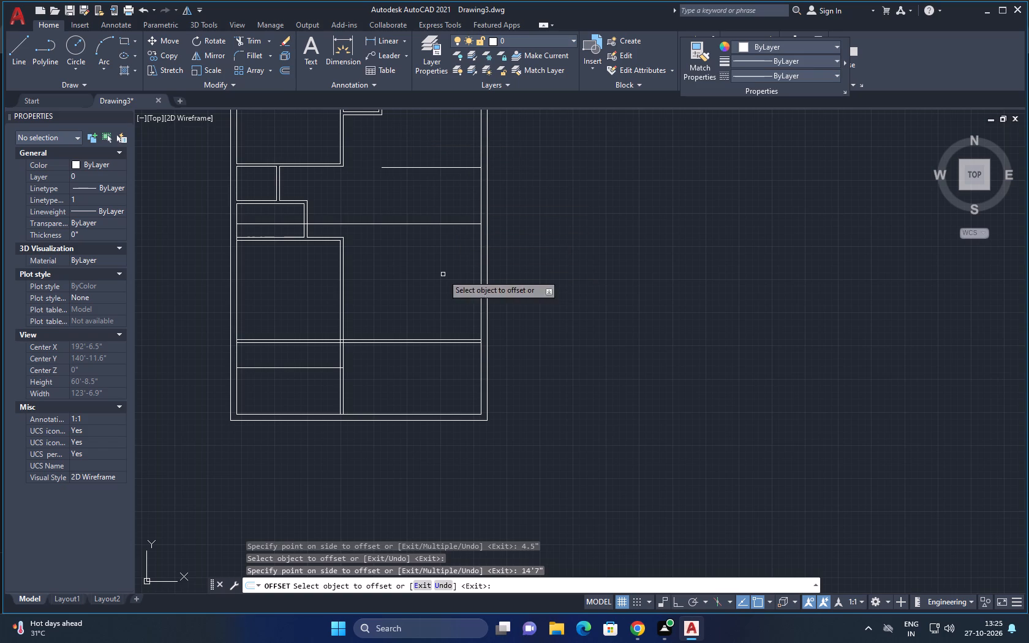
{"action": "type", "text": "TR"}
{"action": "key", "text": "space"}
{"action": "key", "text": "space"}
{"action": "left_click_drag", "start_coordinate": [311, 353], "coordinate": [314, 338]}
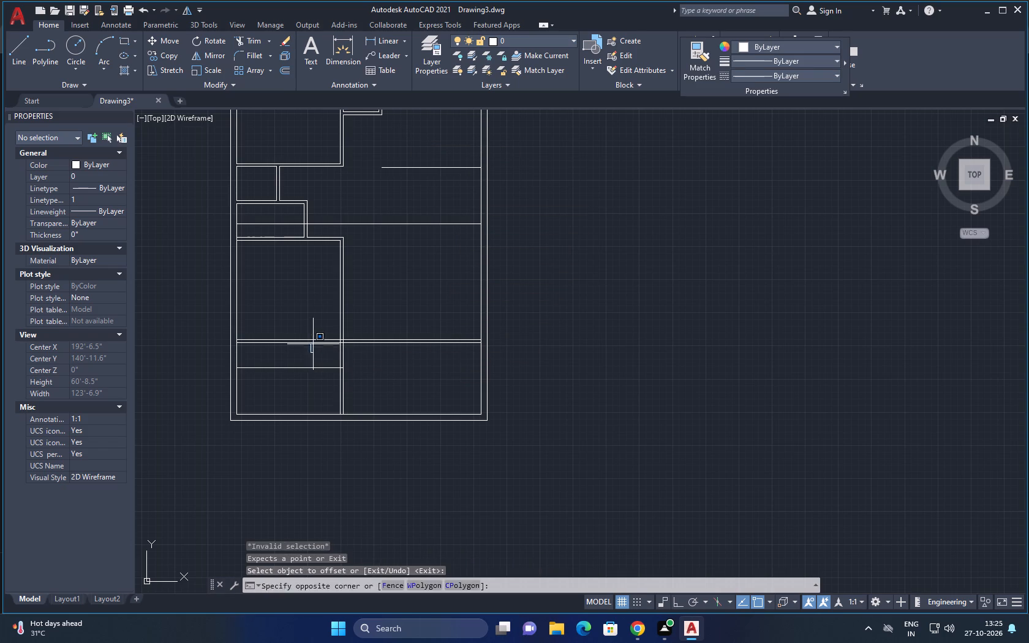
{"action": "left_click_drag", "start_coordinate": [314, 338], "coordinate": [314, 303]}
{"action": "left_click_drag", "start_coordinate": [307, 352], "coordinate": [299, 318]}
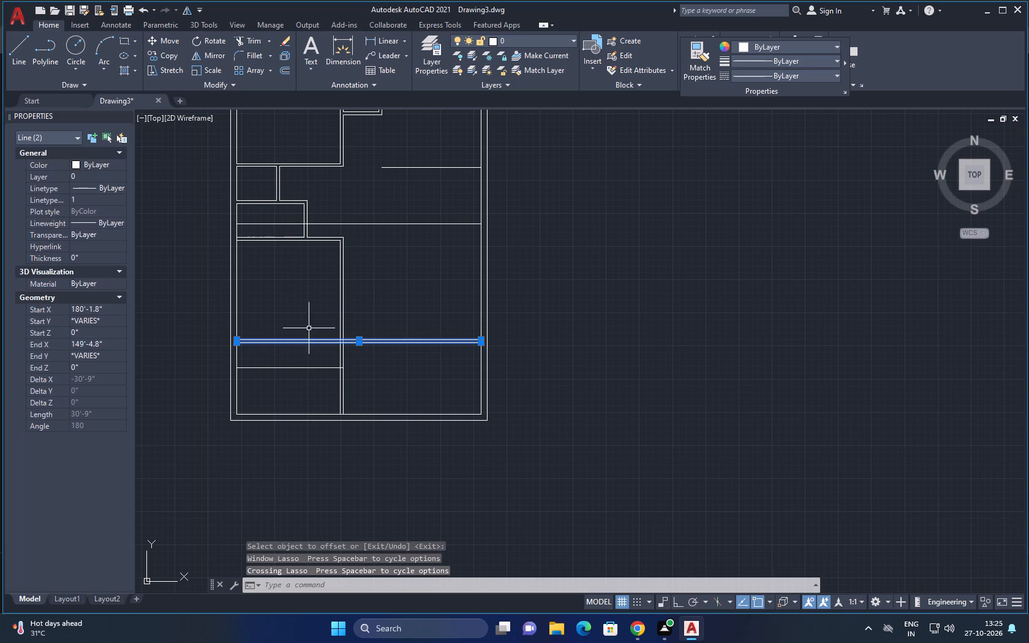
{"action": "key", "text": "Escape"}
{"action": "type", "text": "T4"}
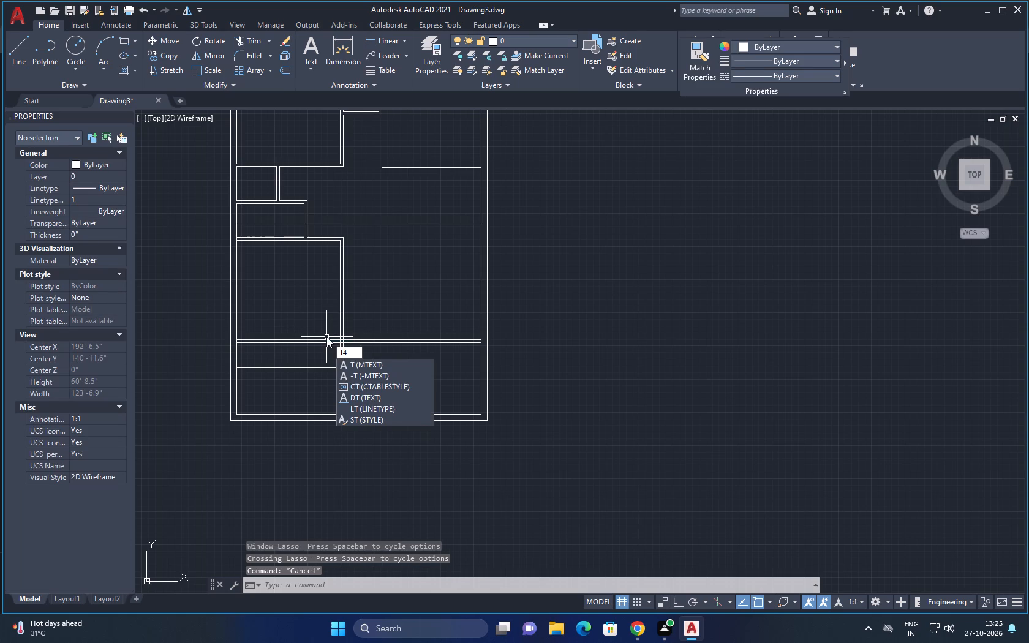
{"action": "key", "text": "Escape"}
Trim both lines of the new 4.5" horizontal partition back to the right face of the lower vertical partition.
{"action": "type", "text": "TR"}
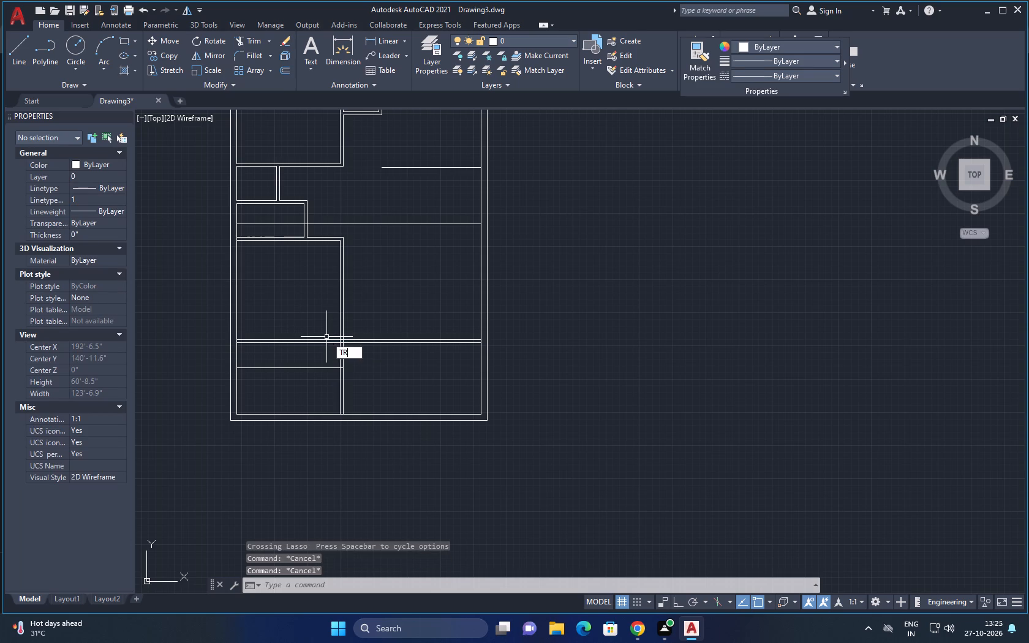
{"action": "key", "text": "space"}
{"action": "key", "text": "space"}
{"action": "left_click_drag", "start_coordinate": [328, 337], "coordinate": [330, 349]}
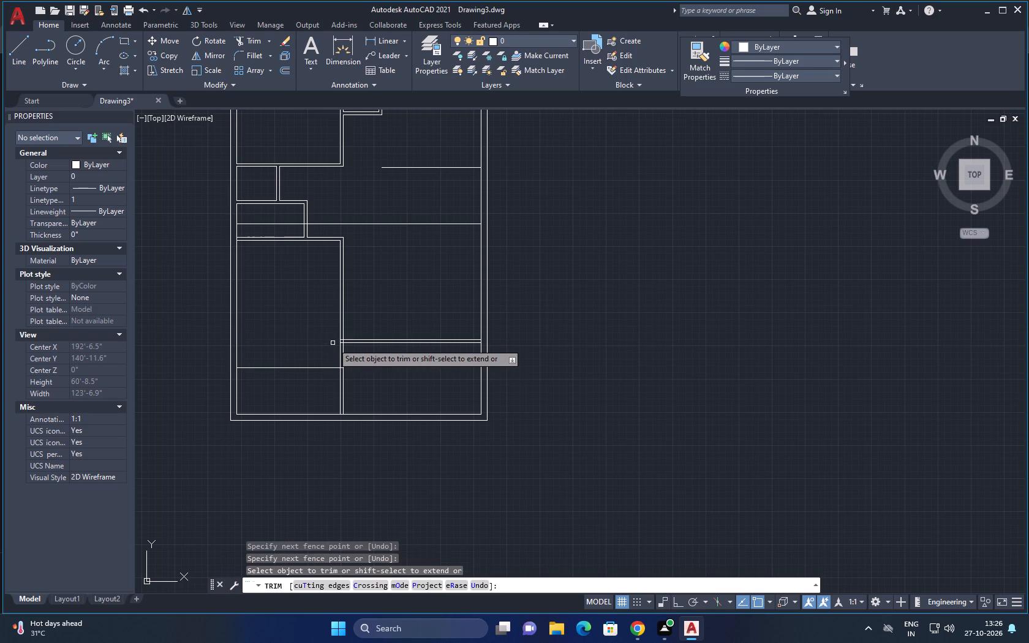
{"action": "scroll", "coordinate": [333, 343], "scroll_direction": "up", "scroll_amount": 5}
{"action": "left_click_drag", "start_coordinate": [368, 342], "coordinate": [384, 321]}
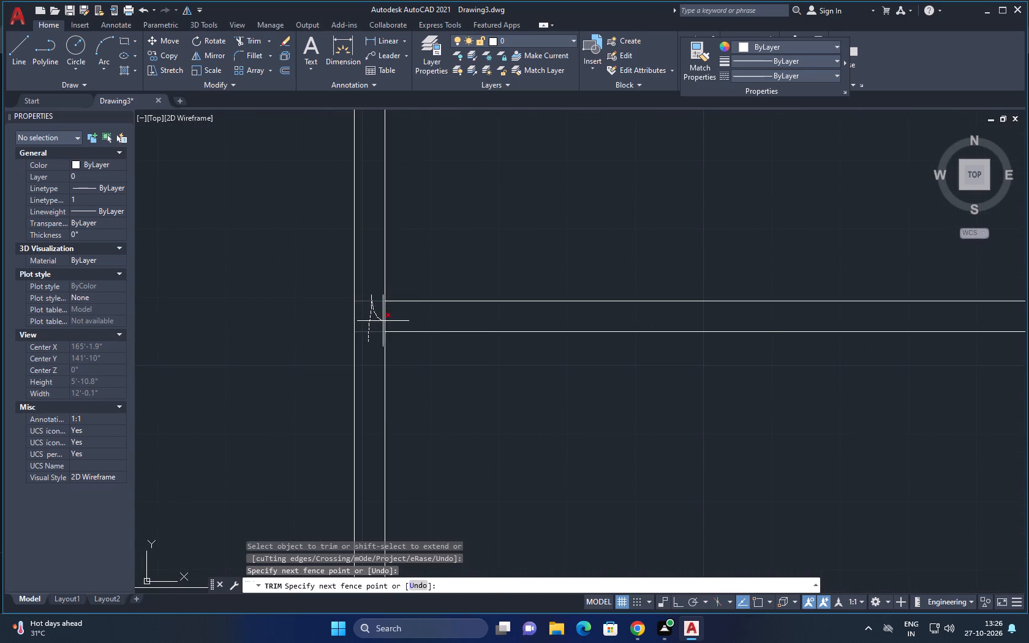
{"action": "left_click_drag", "start_coordinate": [384, 321], "coordinate": [406, 322]}
Trim the 14'7" offset line out of the small left-hand room and its partition wall, back to the wall's right face.
{"action": "scroll", "coordinate": [399, 313], "scroll_direction": "down", "scroll_amount": 5}
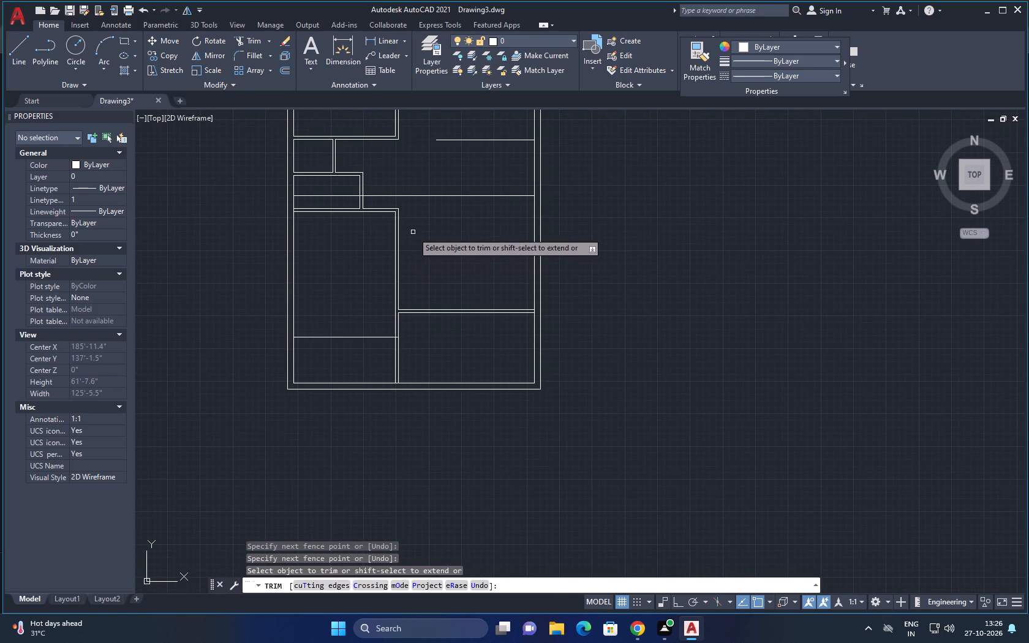
{"action": "middle_click_drag", "start_coordinate": [415, 232], "coordinate": [438, 306]}
{"action": "scroll", "coordinate": [372, 267], "scroll_direction": "up", "scroll_amount": 1}
{"action": "left_click", "coordinate": [363, 275]}
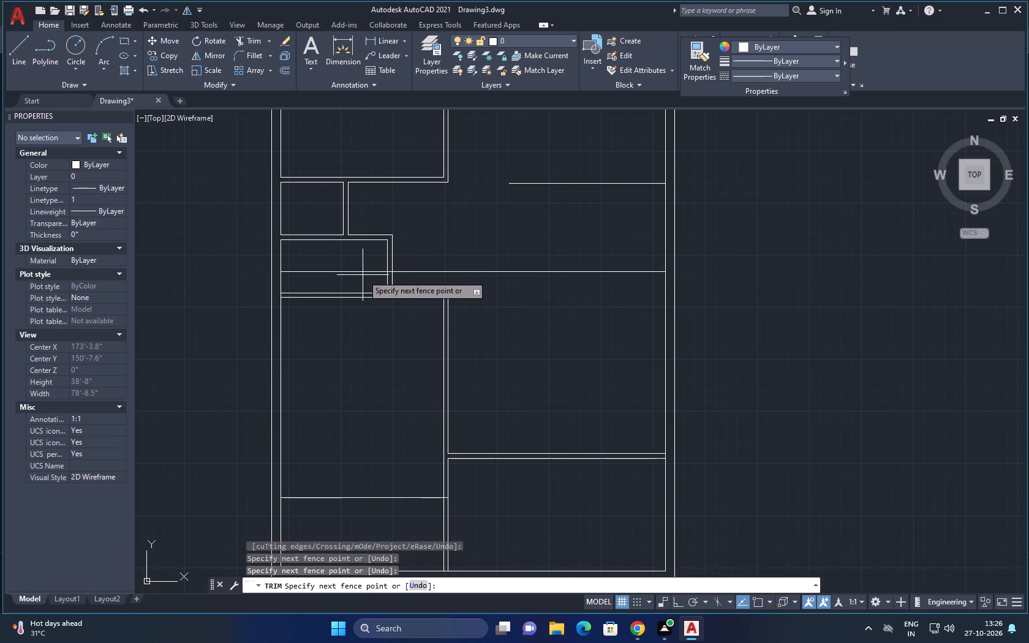
{"action": "left_click", "coordinate": [361, 273]}
{"action": "left_click", "coordinate": [361, 272]}
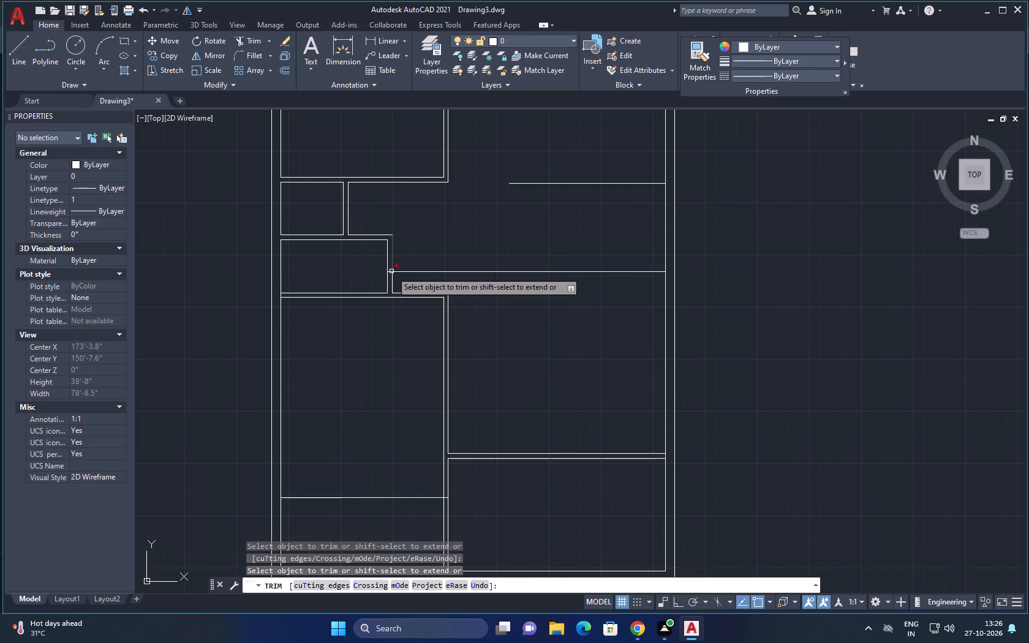
{"action": "scroll", "coordinate": [391, 271], "scroll_direction": "up", "scroll_amount": 5}
{"action": "left_click", "coordinate": [367, 276]}
{"action": "scroll", "coordinate": [517, 288], "scroll_direction": "down", "scroll_amount": 4}
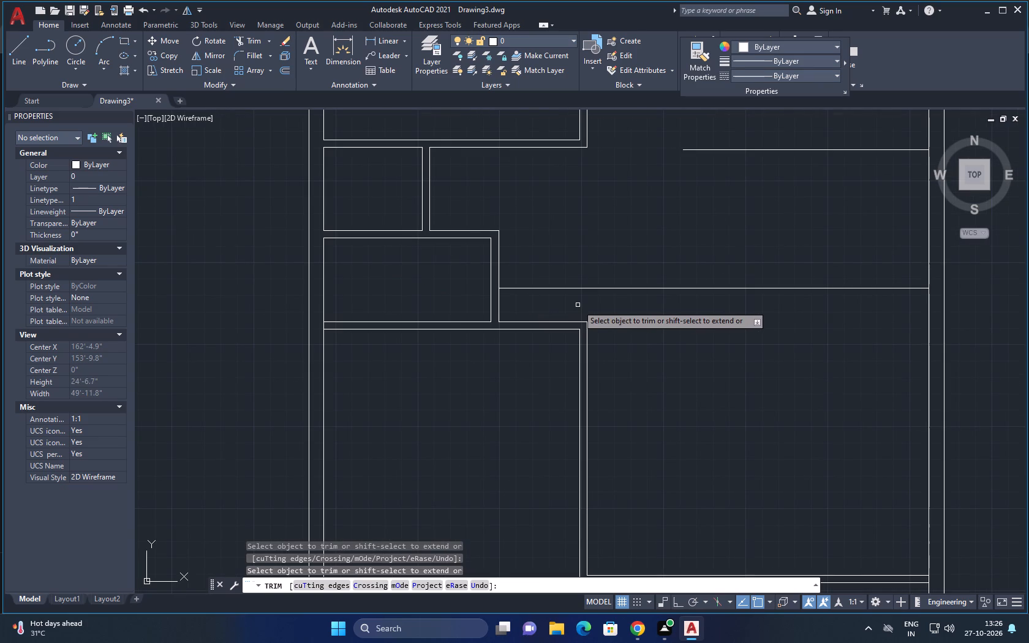
{"action": "scroll", "coordinate": [648, 311], "scroll_direction": "down", "scroll_amount": 2}
{"action": "middle_click_drag", "start_coordinate": [648, 311], "coordinate": [475, 325]}
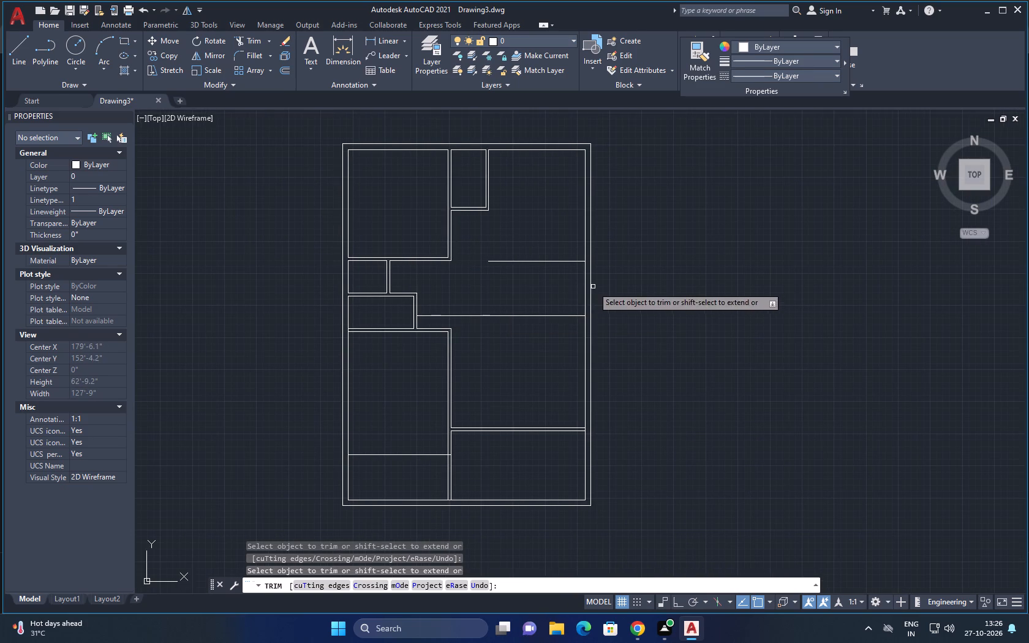
{"action": "key", "text": "Escape"}
{"action": "key", "text": "Escape"}
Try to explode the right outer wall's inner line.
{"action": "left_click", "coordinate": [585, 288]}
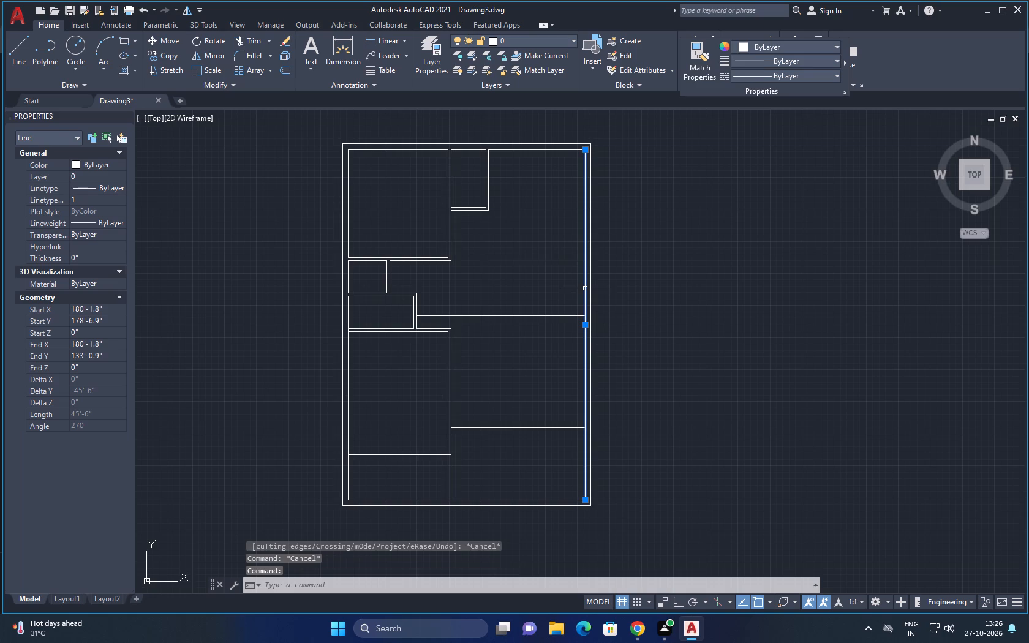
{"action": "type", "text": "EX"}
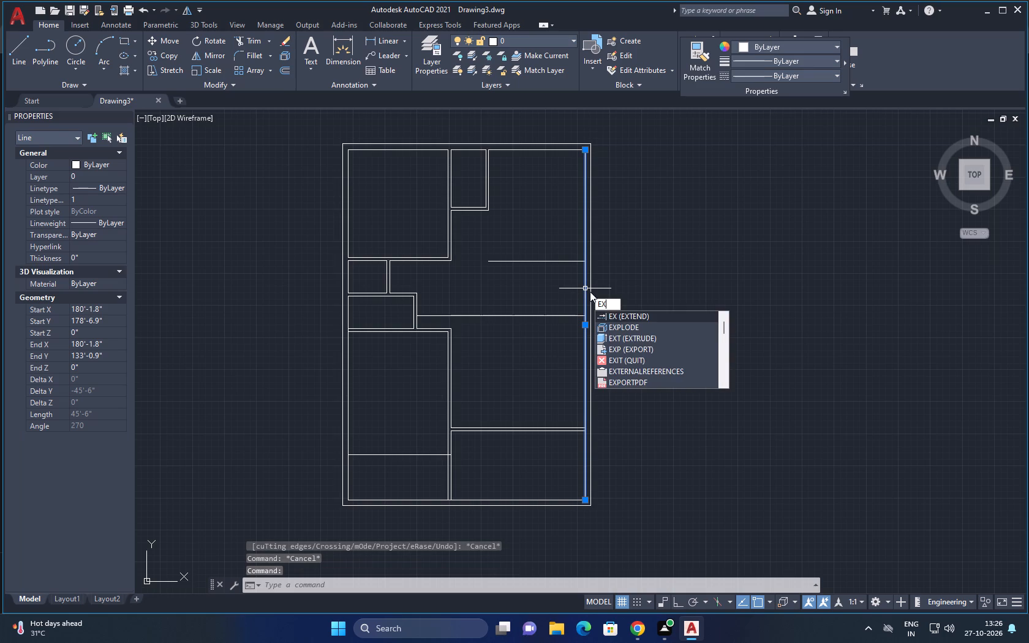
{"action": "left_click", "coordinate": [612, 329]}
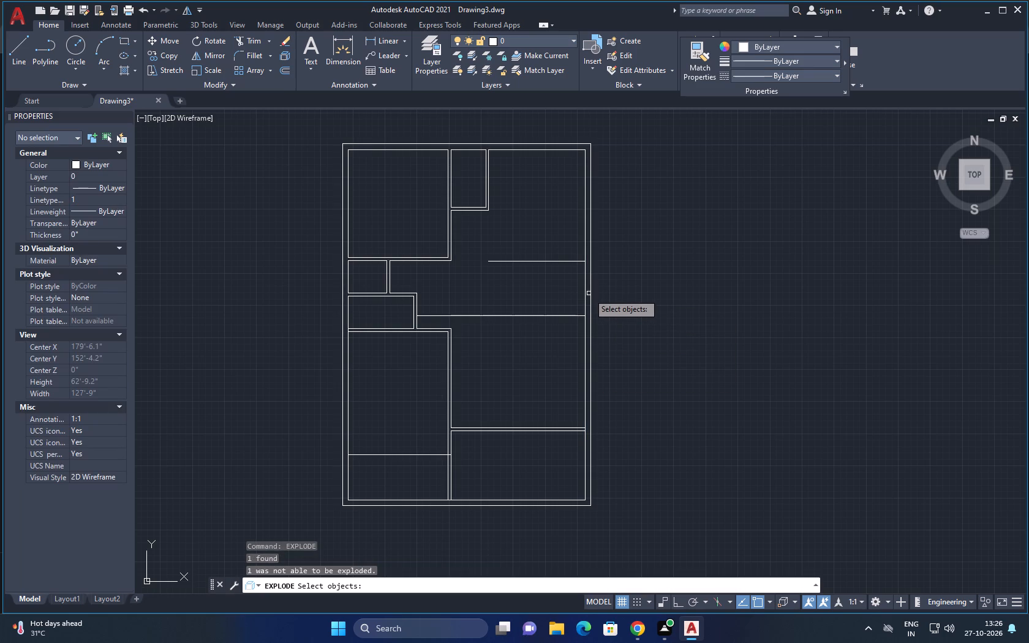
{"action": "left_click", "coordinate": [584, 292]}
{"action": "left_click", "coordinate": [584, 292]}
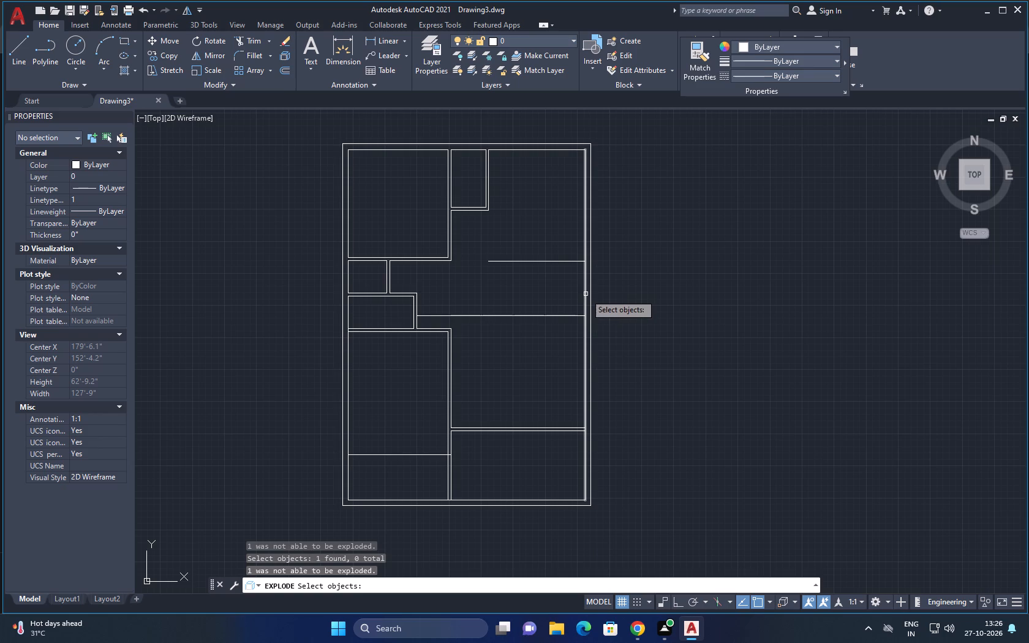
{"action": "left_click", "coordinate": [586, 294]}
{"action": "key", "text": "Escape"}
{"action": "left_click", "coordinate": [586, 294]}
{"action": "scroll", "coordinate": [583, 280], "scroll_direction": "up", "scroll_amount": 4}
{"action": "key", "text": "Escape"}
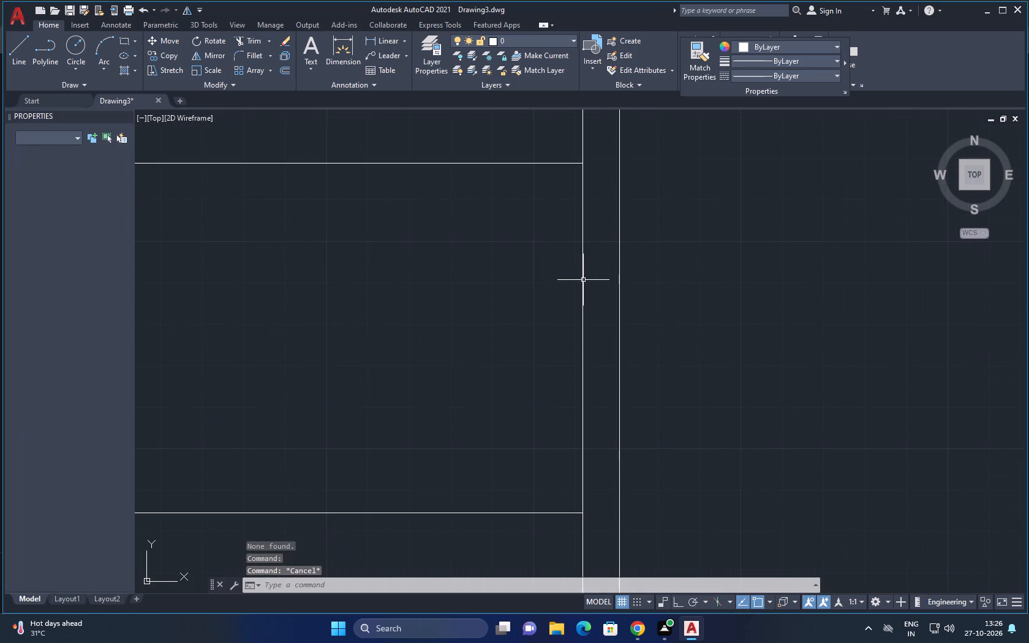
Stretch the right end of the upper-right 14'6" offset line outward past the right outer wall.
{"action": "left_click", "coordinate": [568, 165]}
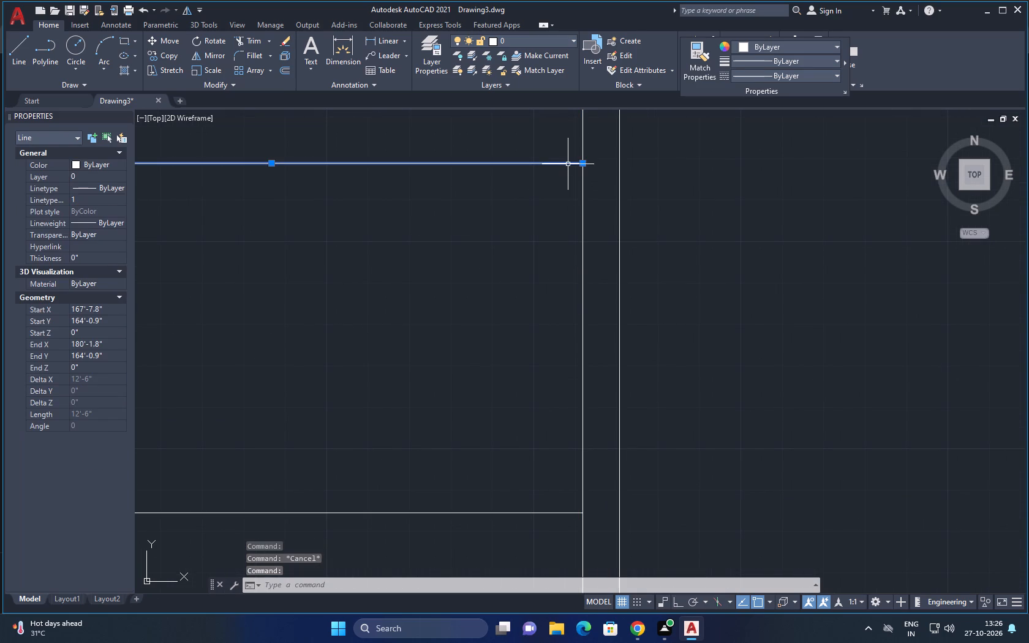
{"action": "left_click", "coordinate": [582, 164]}
{"action": "left_click", "coordinate": [653, 164]}
{"action": "key", "text": "Escape"}
Stretch the right end of the 14'7" offset line outward past the right outer wall.
{"action": "scroll", "coordinate": [631, 301], "scroll_direction": "down", "scroll_amount": 2}
{"action": "middle_click_drag", "start_coordinate": [632, 306], "coordinate": [633, 296]}
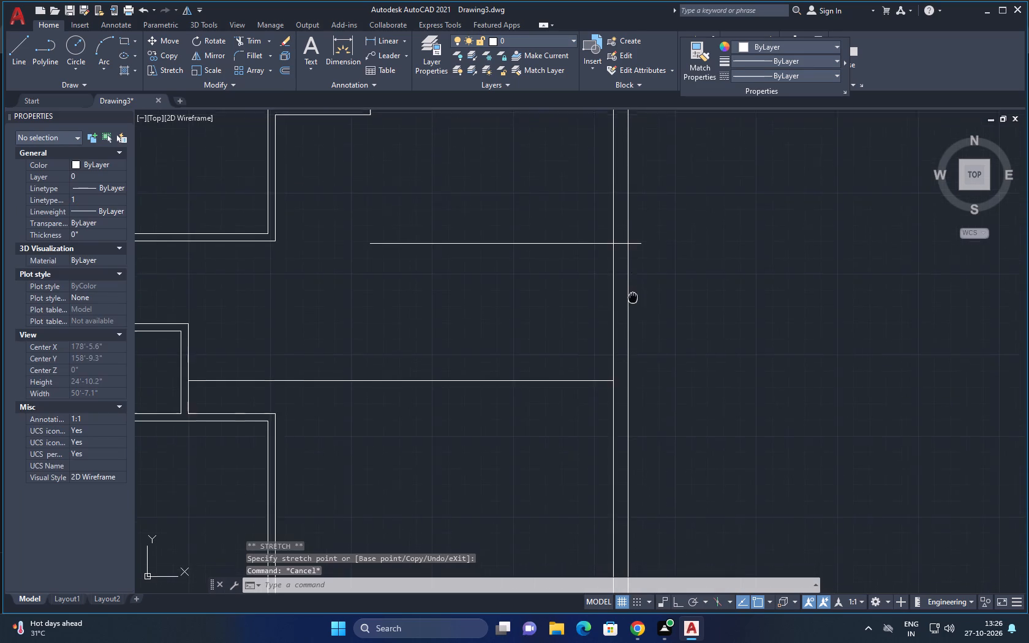
{"action": "middle_click_drag", "start_coordinate": [633, 296], "coordinate": [615, 163]}
{"action": "left_click", "coordinate": [587, 241]}
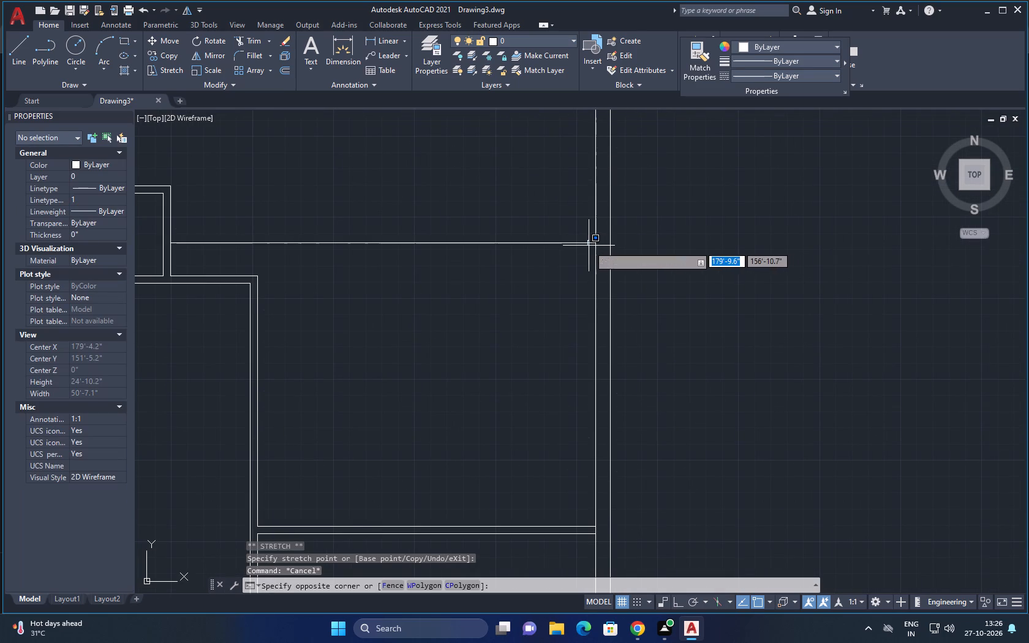
{"action": "key", "text": "Escape"}
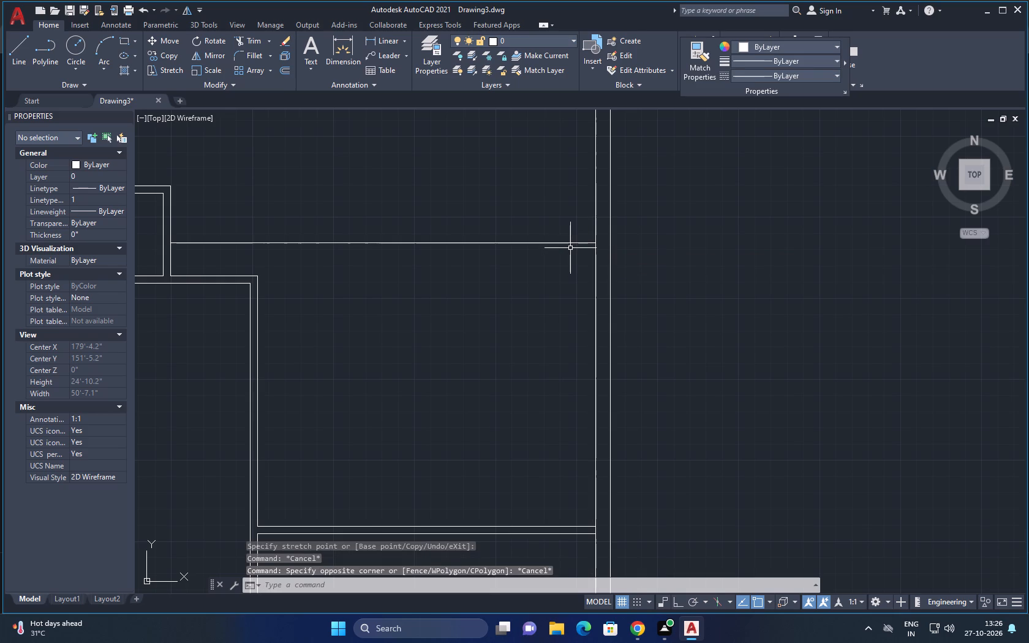
{"action": "left_click", "coordinate": [568, 243]}
{"action": "left_click", "coordinate": [597, 243]}
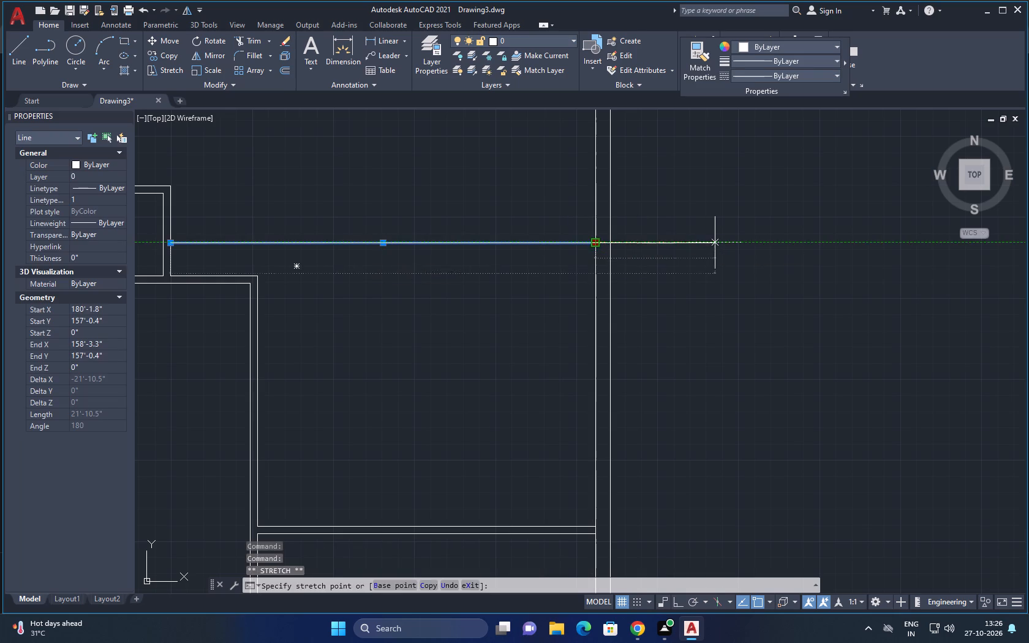
{"action": "left_click", "coordinate": [715, 243]}
{"action": "key", "text": "Escape"}
{"action": "key", "text": "Escape"}
{"action": "key", "text": "Escape"}
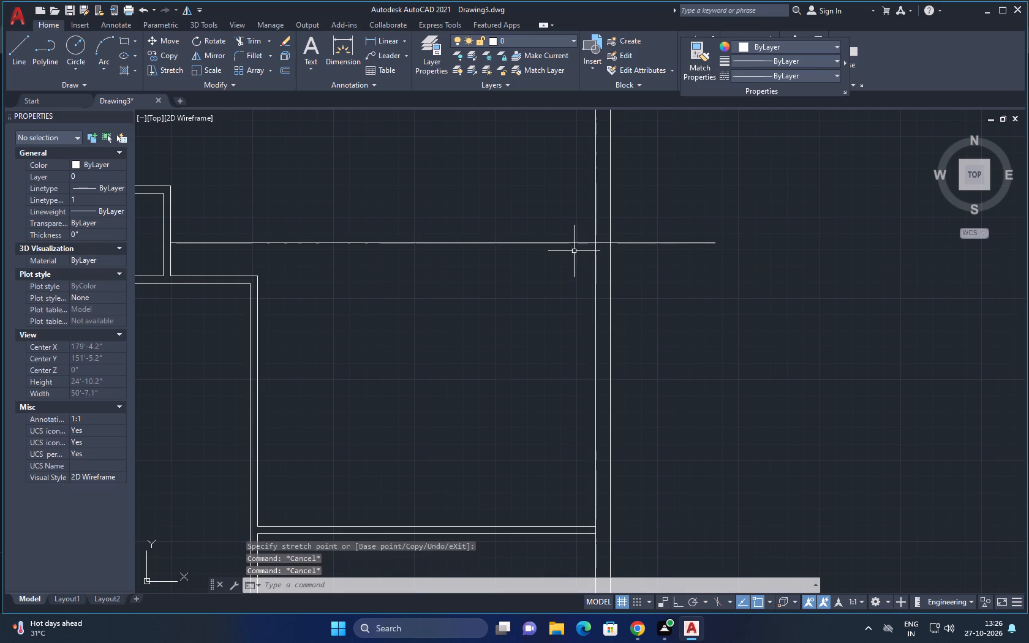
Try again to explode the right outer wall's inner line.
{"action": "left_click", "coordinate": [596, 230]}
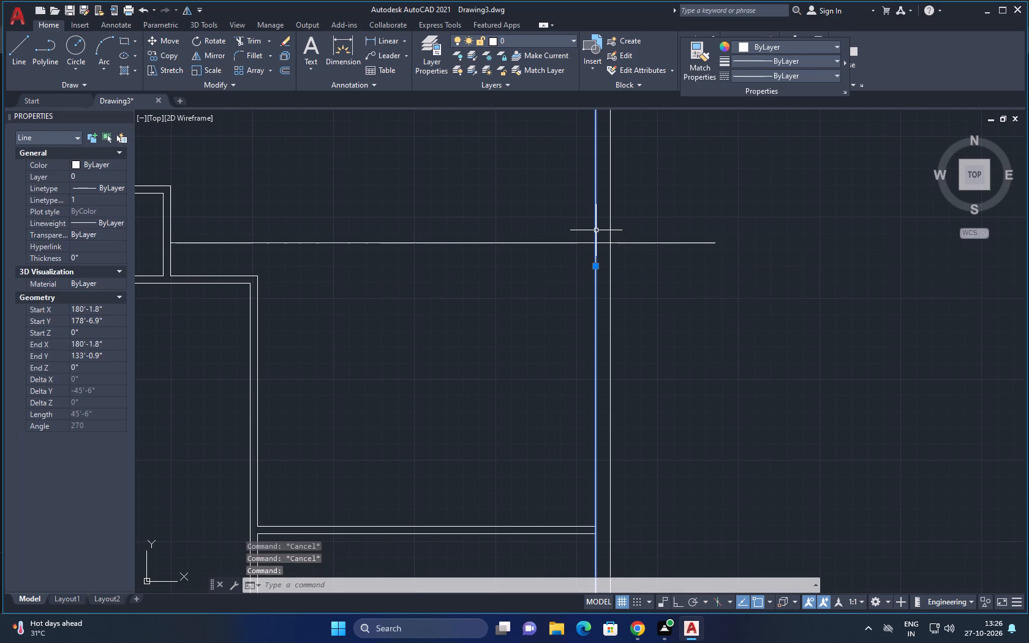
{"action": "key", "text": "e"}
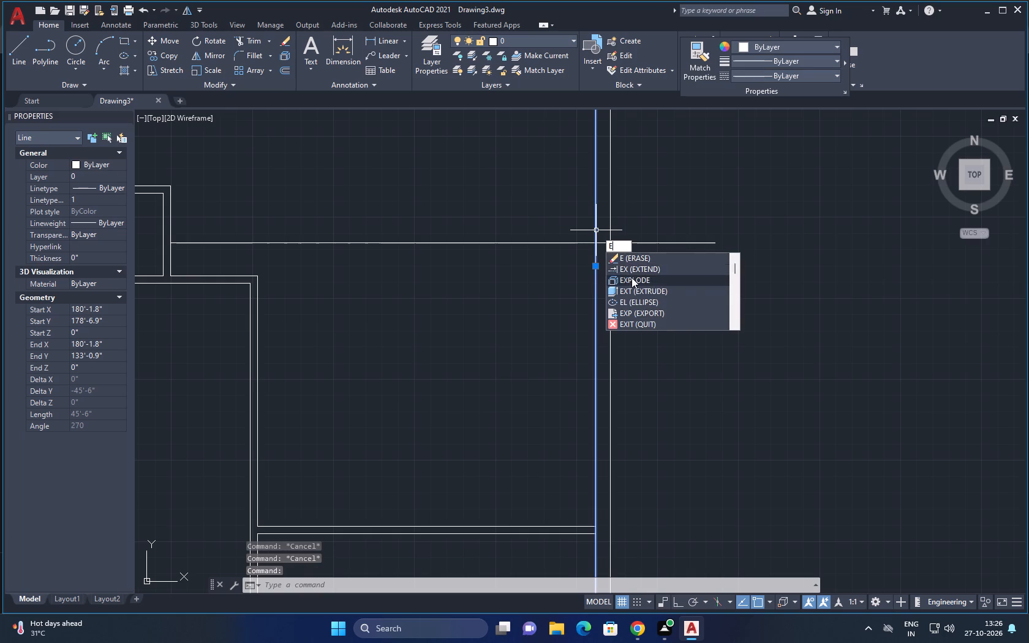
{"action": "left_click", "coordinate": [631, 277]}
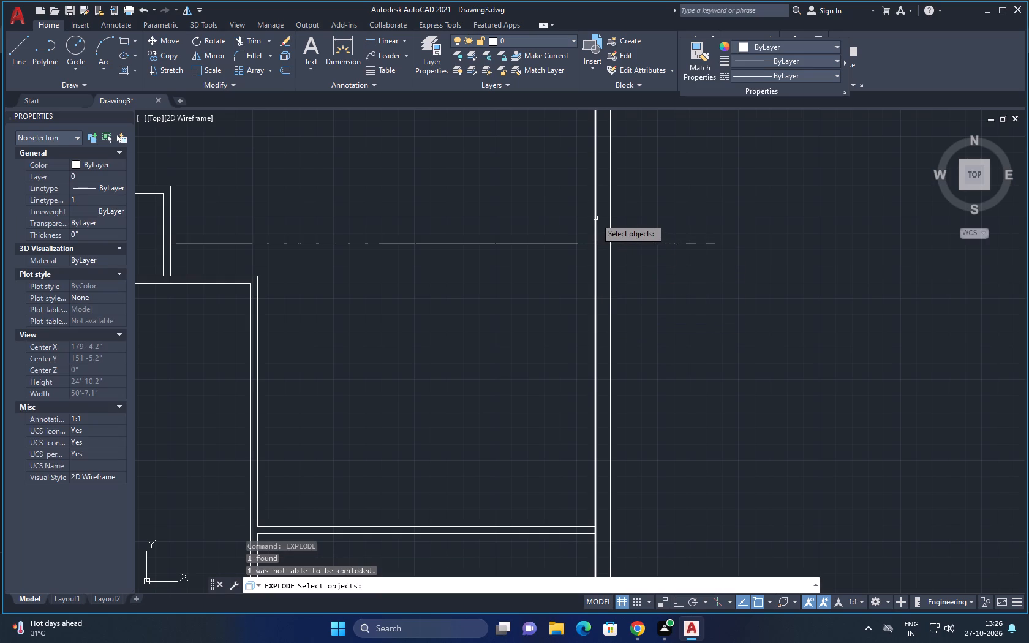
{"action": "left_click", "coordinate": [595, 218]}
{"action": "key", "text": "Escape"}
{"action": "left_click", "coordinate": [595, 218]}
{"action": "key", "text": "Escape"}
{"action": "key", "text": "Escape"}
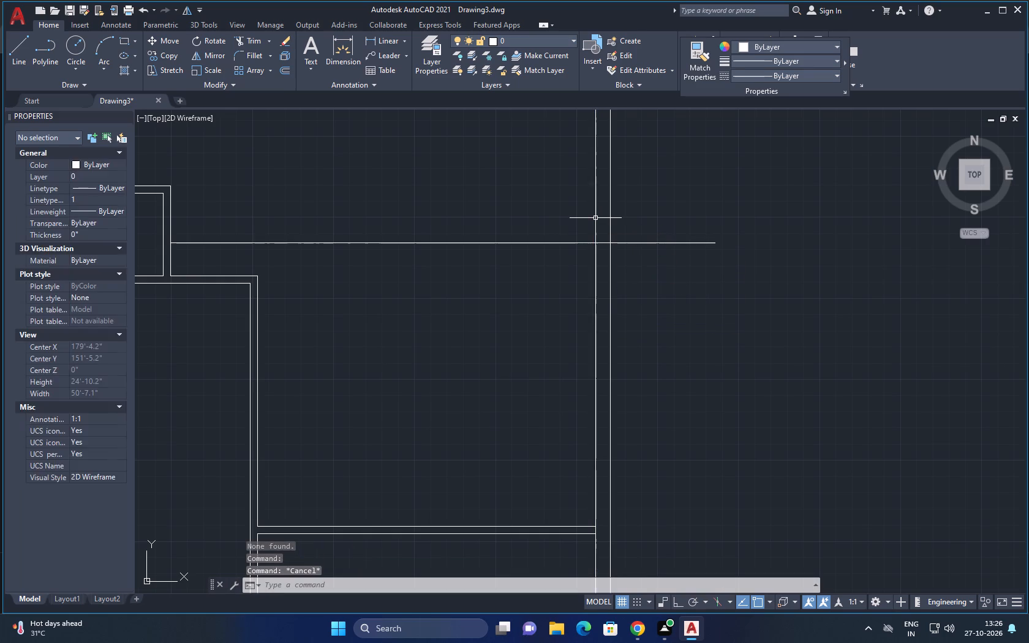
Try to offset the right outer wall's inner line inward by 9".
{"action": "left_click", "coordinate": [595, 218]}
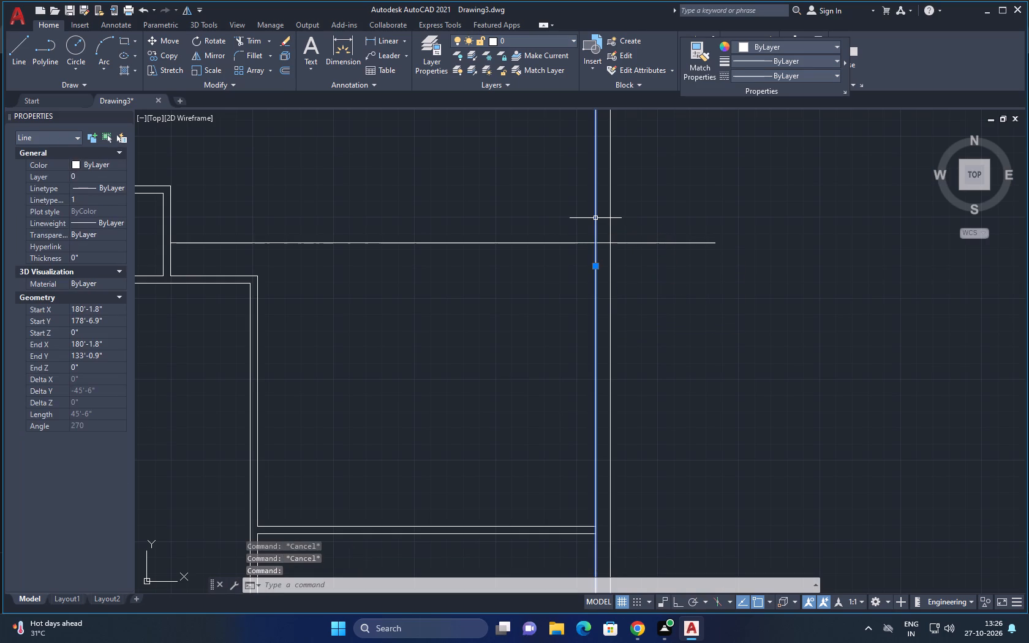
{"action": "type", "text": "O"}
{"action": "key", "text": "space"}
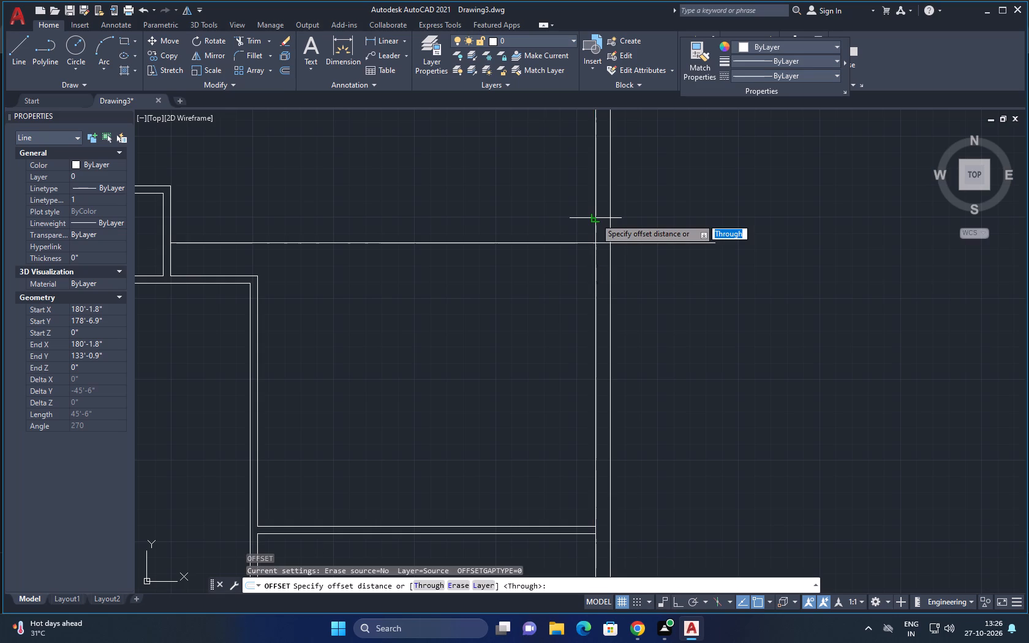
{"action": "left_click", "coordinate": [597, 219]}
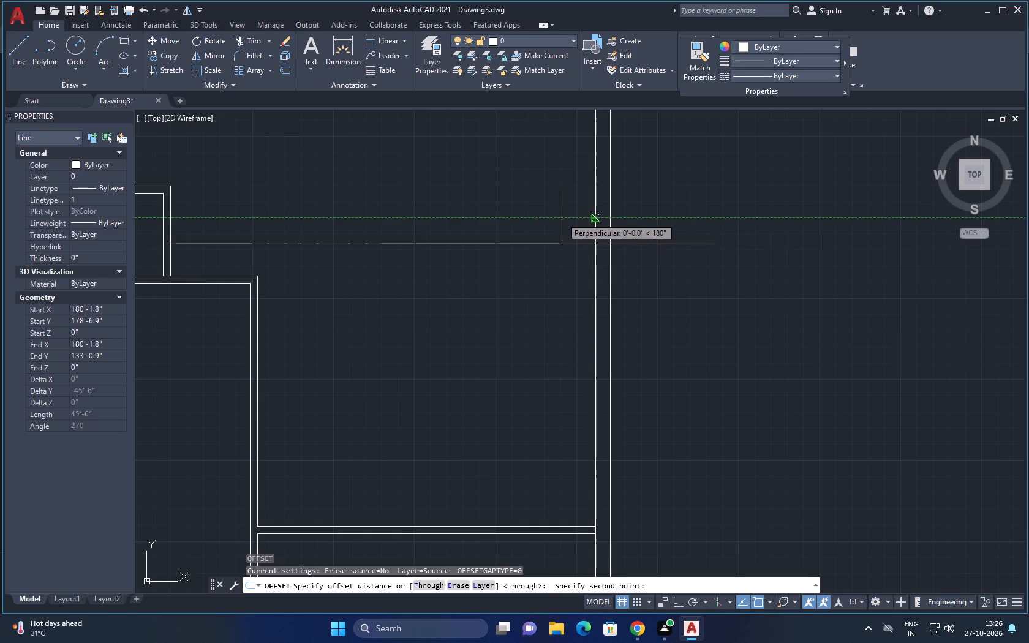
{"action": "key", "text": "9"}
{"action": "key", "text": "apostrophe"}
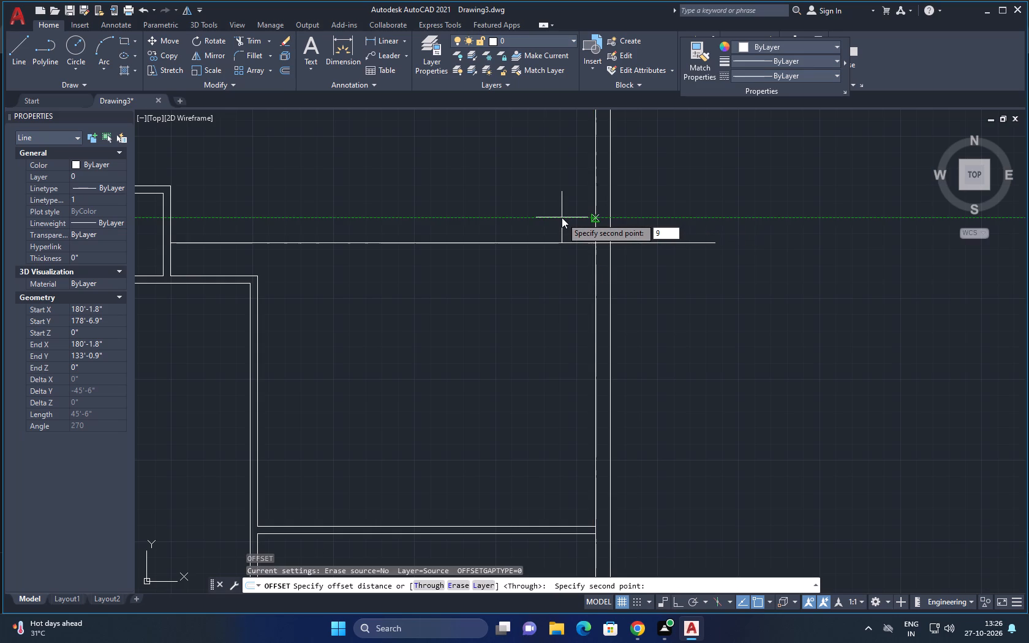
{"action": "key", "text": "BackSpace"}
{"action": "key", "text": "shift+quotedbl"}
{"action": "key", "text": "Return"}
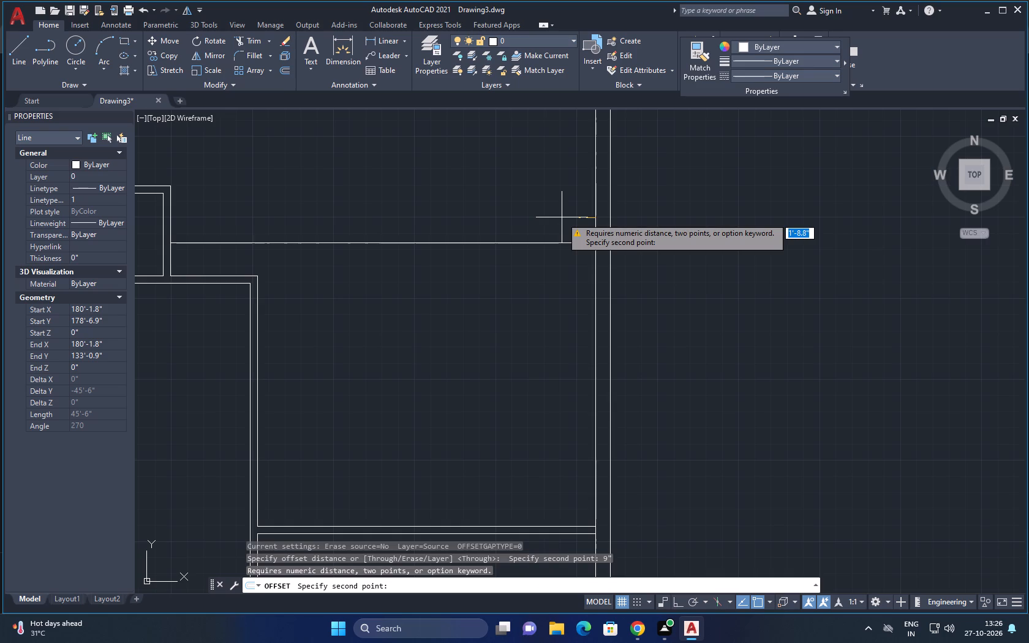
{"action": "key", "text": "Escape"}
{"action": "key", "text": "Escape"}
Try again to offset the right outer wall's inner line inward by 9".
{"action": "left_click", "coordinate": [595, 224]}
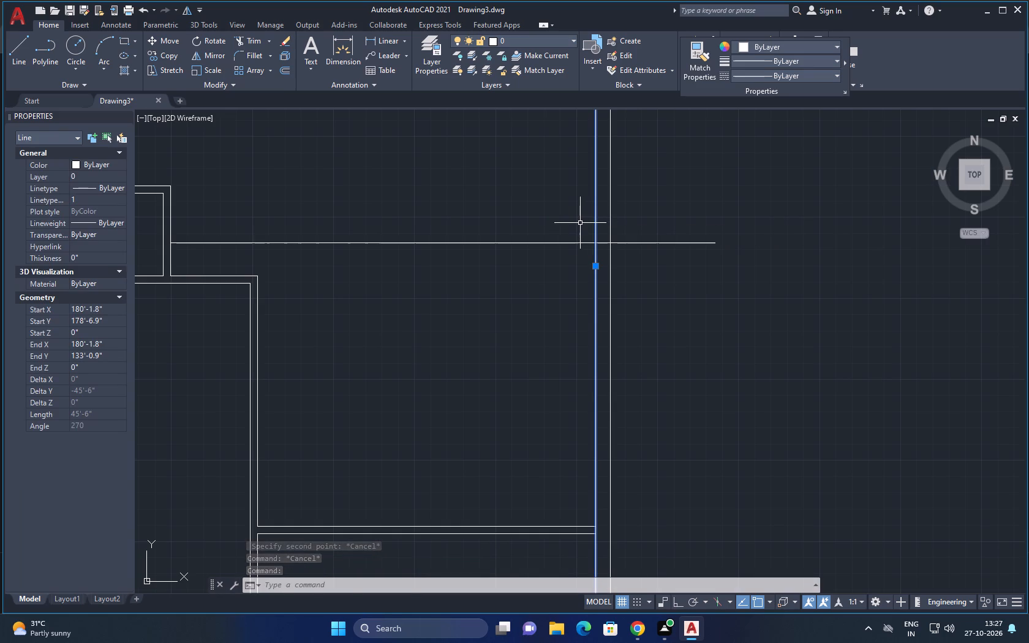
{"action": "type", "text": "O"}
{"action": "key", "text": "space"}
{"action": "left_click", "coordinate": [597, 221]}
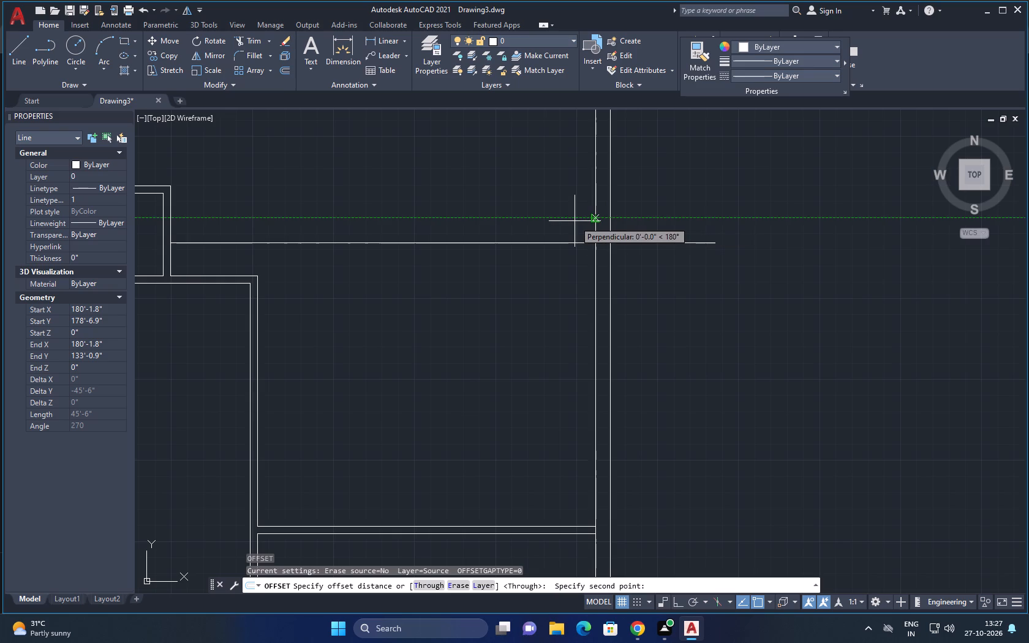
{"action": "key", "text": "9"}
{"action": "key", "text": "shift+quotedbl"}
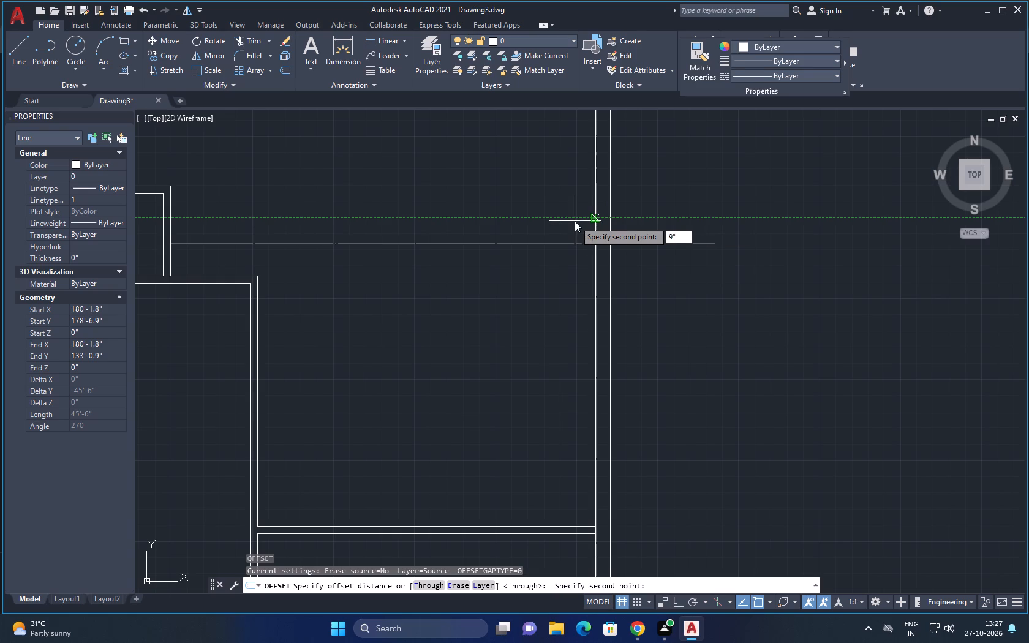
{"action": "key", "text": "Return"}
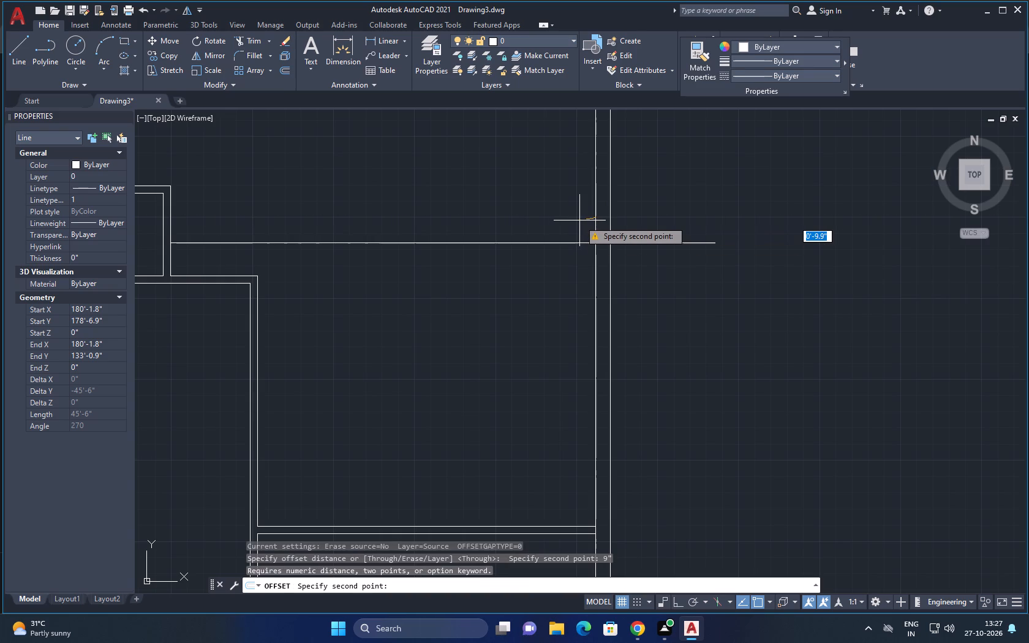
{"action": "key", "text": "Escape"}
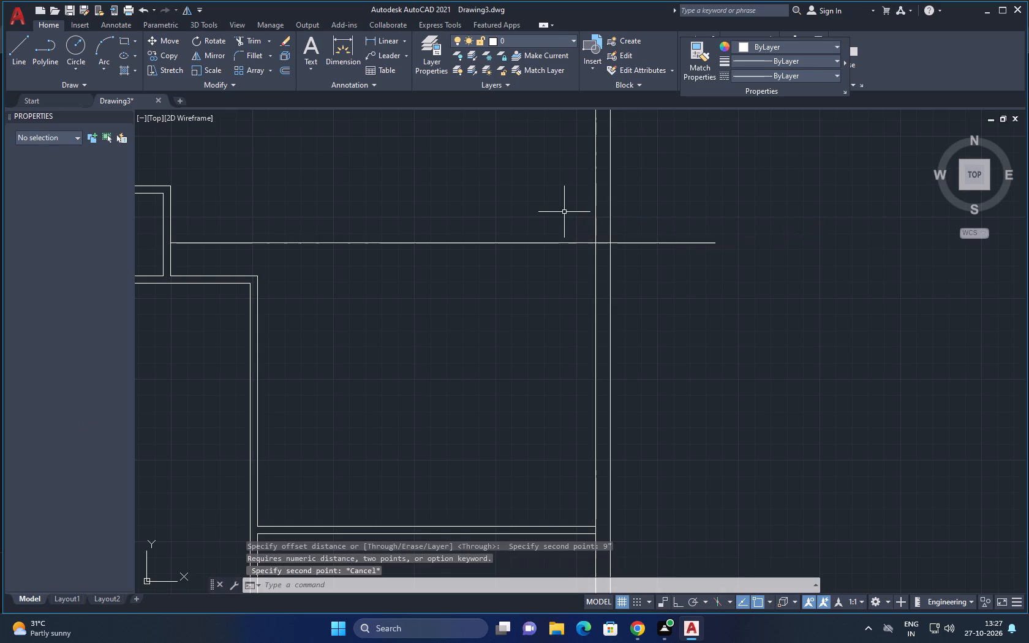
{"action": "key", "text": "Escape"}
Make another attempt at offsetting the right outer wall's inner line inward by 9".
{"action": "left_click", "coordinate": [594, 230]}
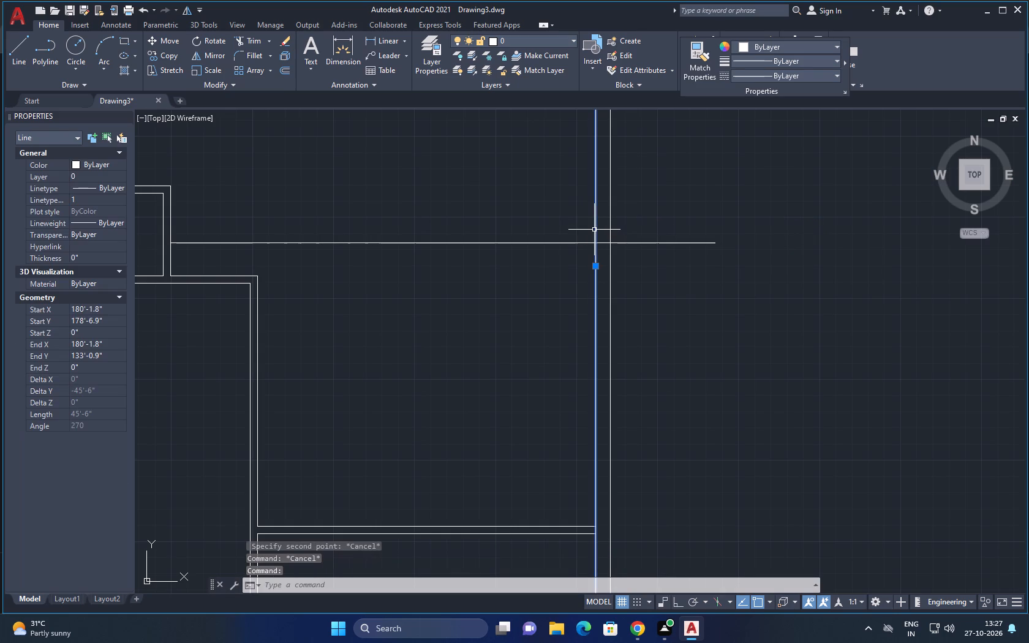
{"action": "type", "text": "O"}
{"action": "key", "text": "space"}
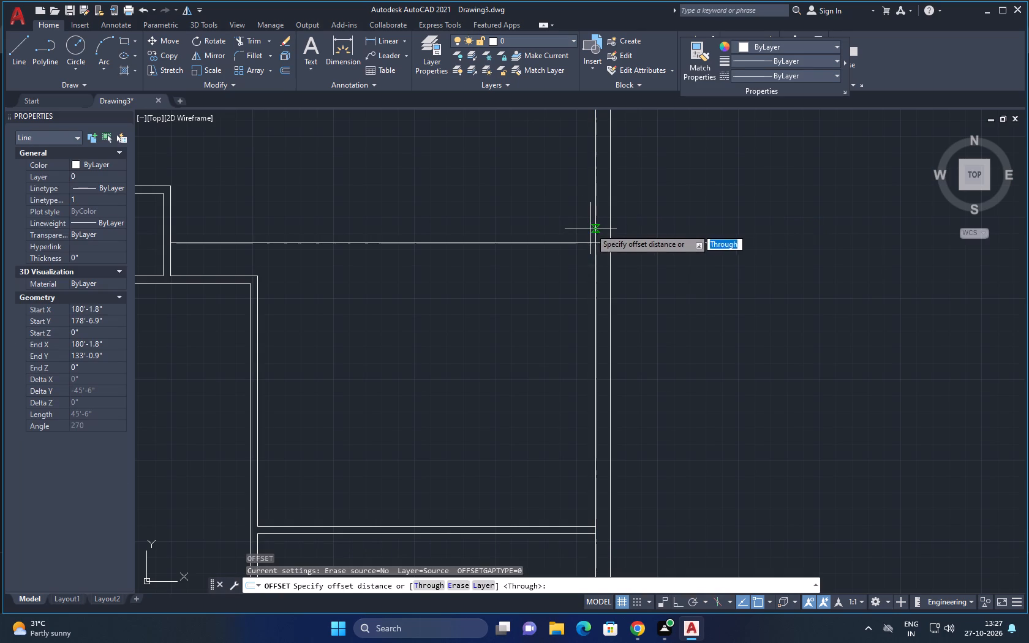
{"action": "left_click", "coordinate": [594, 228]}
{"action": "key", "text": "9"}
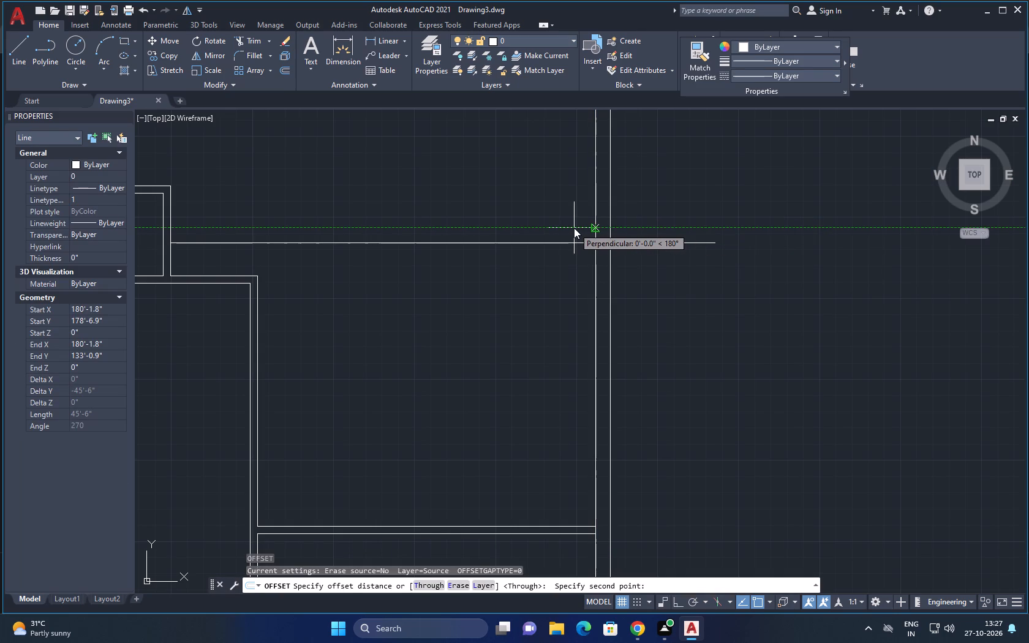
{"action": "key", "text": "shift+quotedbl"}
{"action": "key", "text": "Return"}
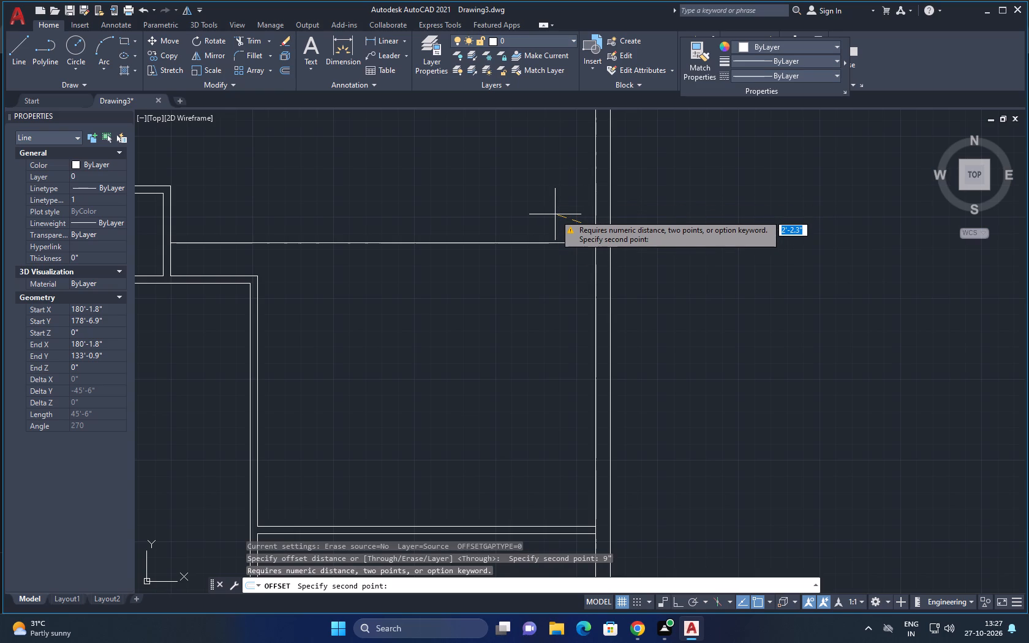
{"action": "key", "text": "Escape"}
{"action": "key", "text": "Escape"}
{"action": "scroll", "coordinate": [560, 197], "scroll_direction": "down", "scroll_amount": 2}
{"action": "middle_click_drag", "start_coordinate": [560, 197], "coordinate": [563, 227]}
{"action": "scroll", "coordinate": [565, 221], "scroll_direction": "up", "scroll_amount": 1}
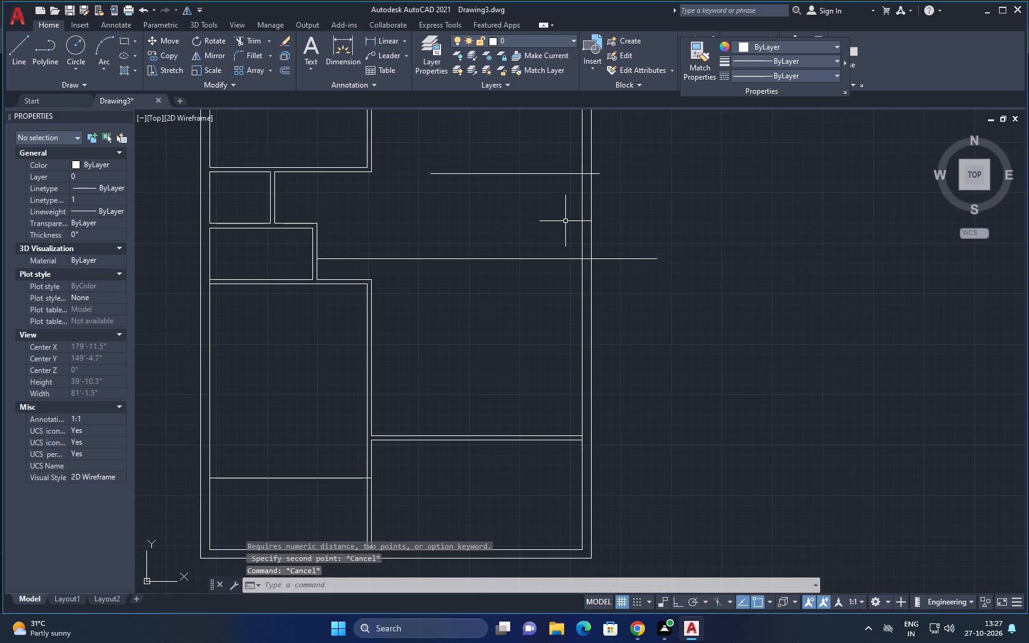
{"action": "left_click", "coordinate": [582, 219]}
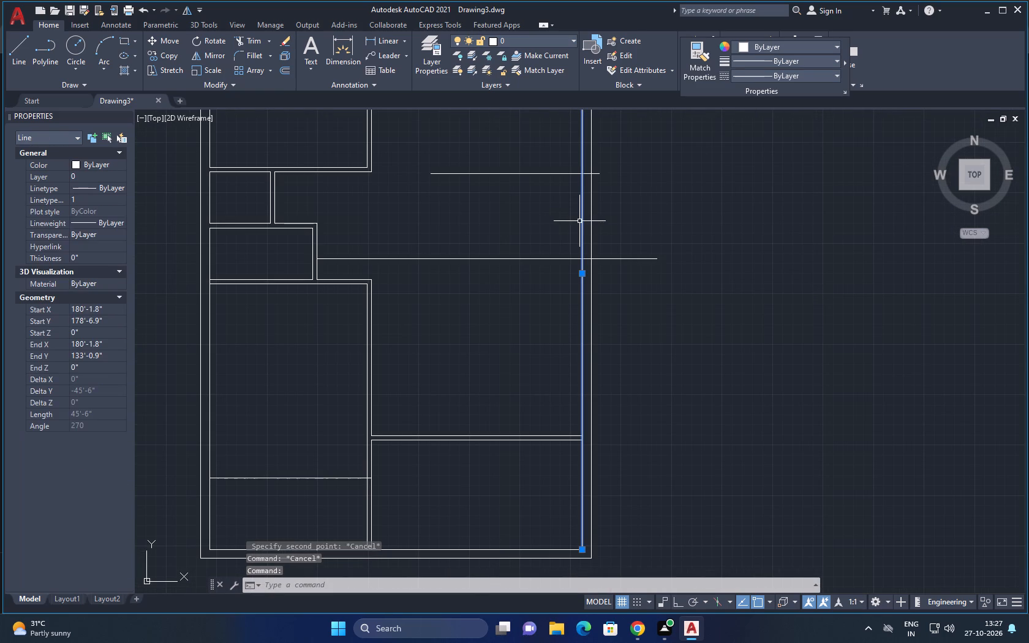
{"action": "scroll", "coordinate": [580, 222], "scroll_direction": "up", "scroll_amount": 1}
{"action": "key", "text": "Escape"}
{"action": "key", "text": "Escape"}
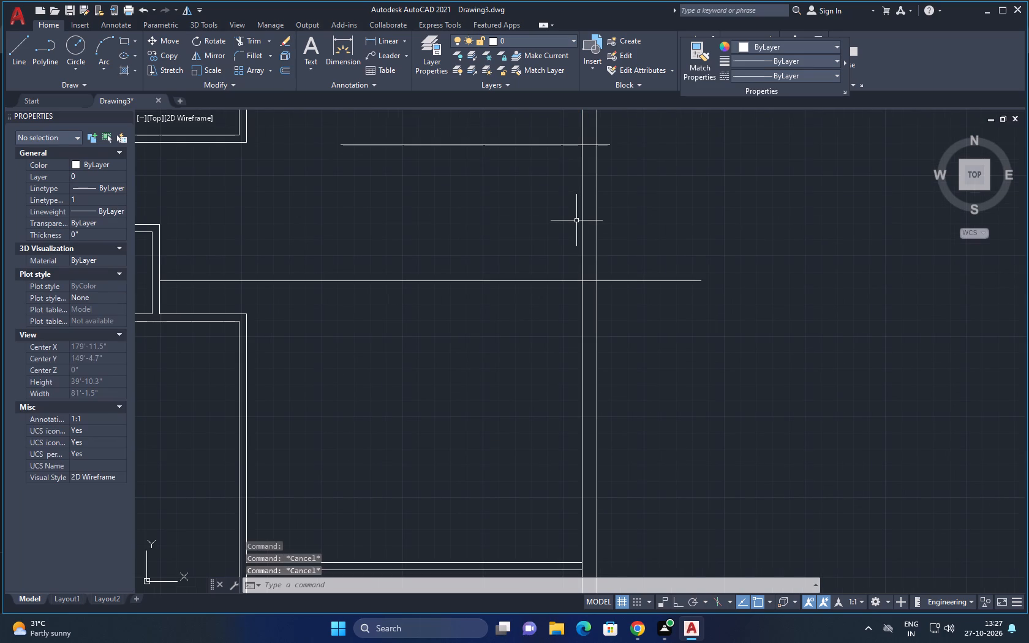
Draw a vertical line about 7'0.5" long over the right outer wall's inner line, between the two stretched horizontal offset lines.
{"action": "type", "text": "L"}
{"action": "key", "text": "space"}
{"action": "left_click", "coordinate": [584, 145]}
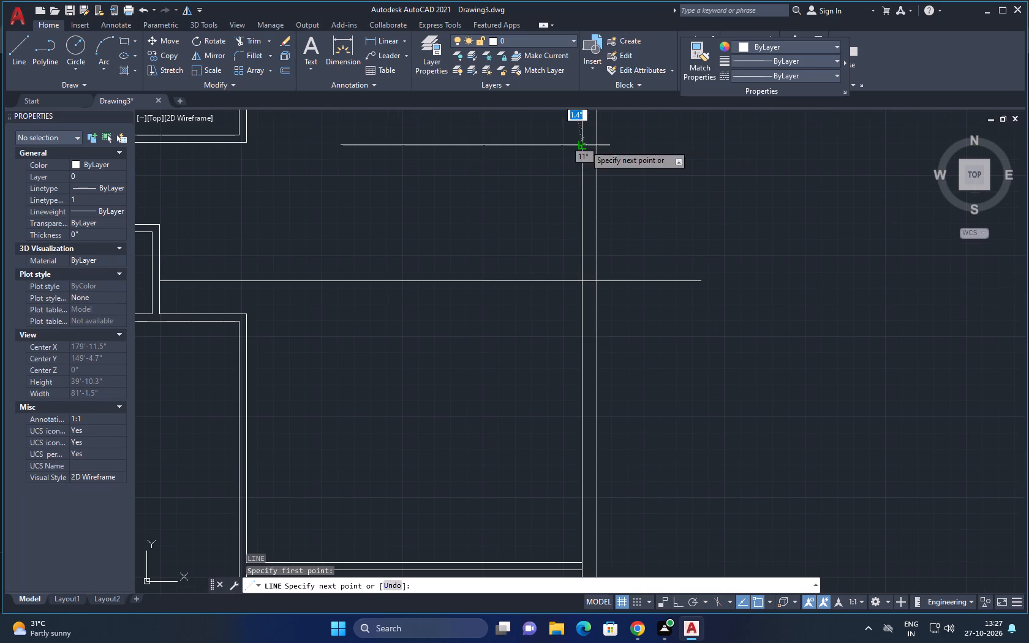
{"action": "left_click", "coordinate": [582, 280]}
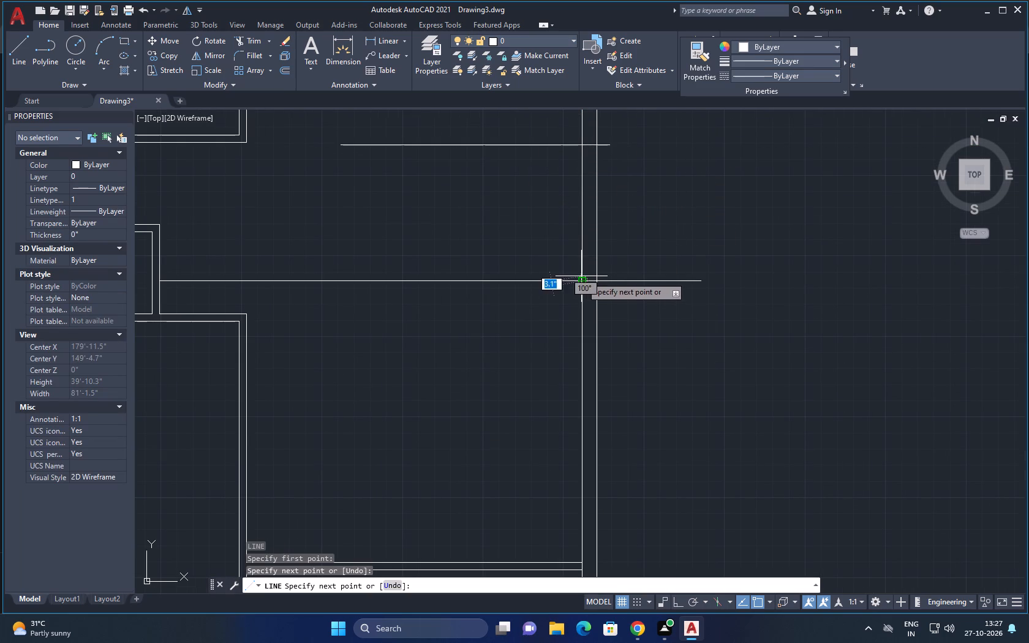
{"action": "key", "text": "Escape"}
Offset the short vertical line on the right outer wall's inner face inward by 1'.
{"action": "left_click", "coordinate": [582, 255]}
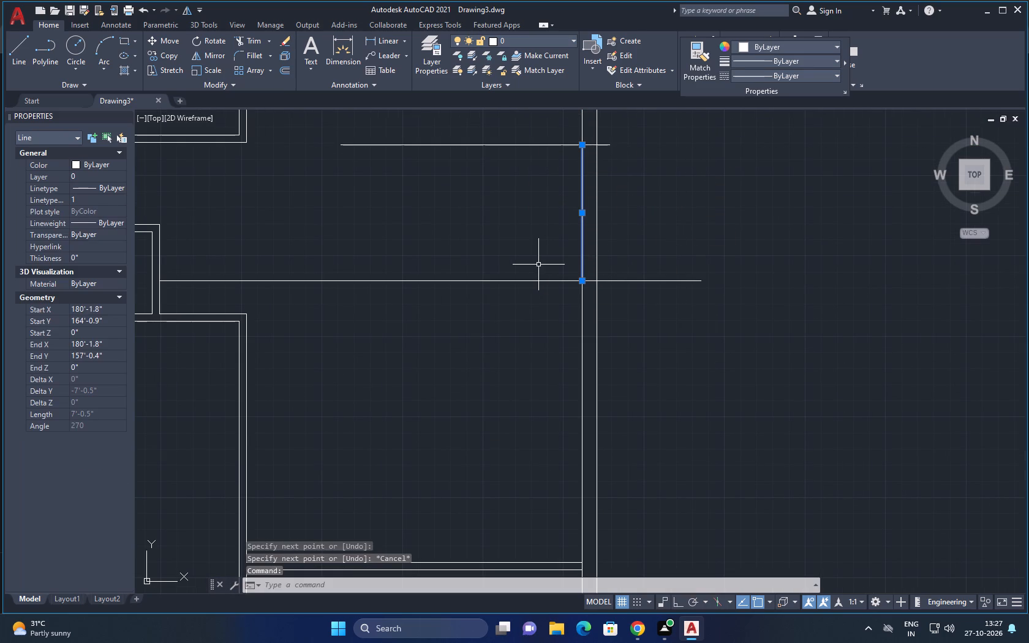
{"action": "key", "text": "o"}
{"action": "key", "text": "space"}
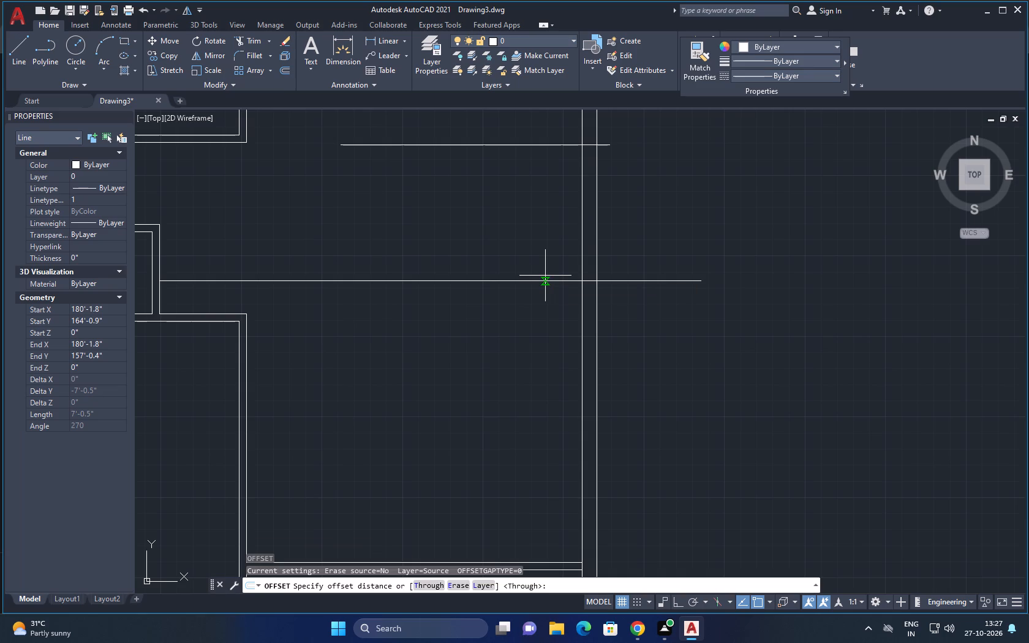
{"action": "left_click", "coordinate": [581, 224]}
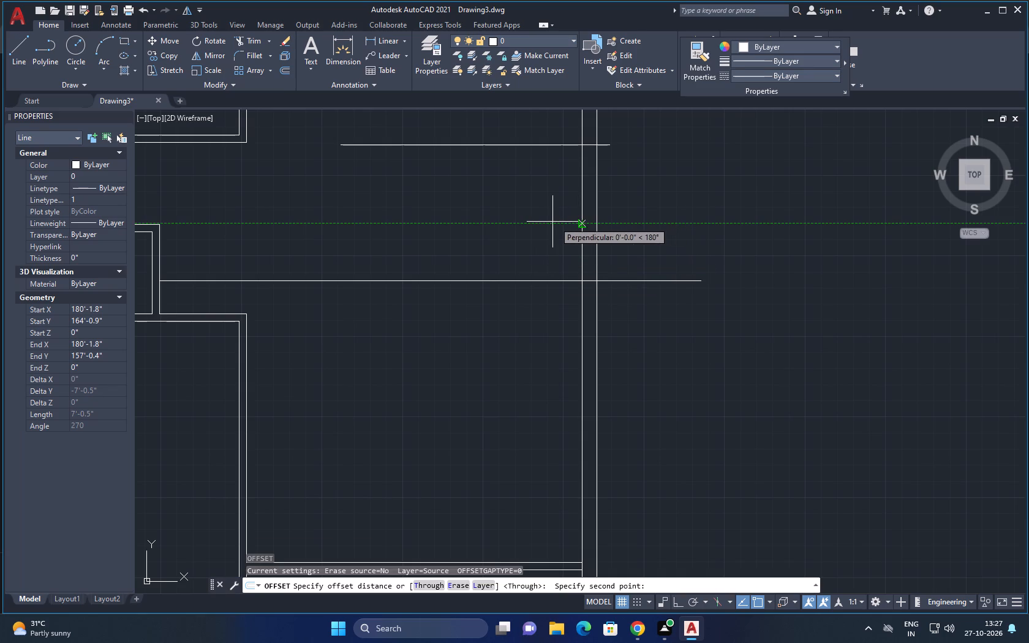
{"action": "key", "text": "9"}
{"action": "key", "text": "shift+quotedbl"}
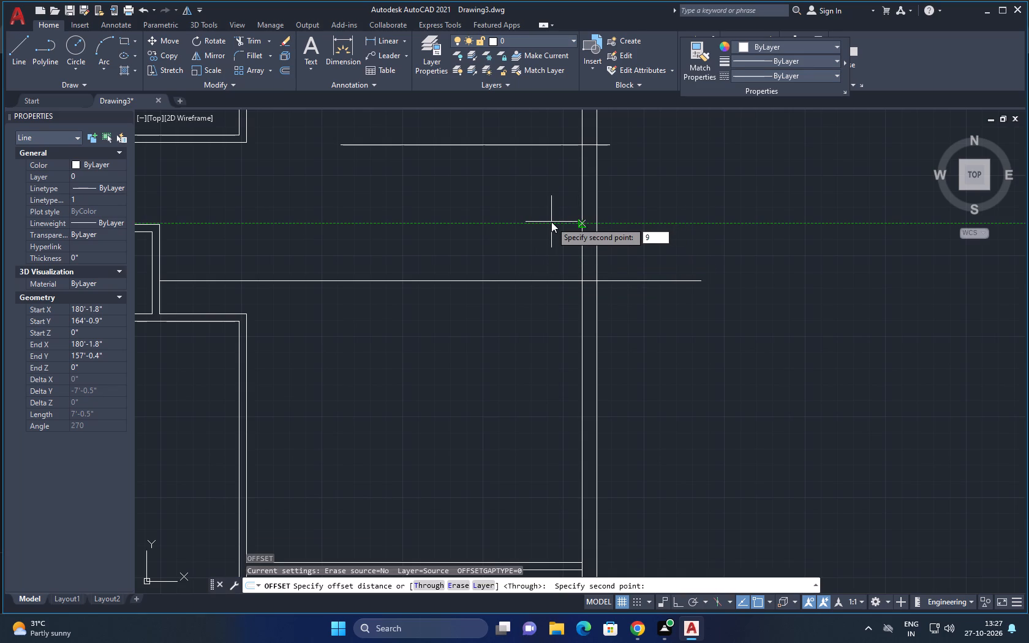
{"action": "key", "text": "Return"}
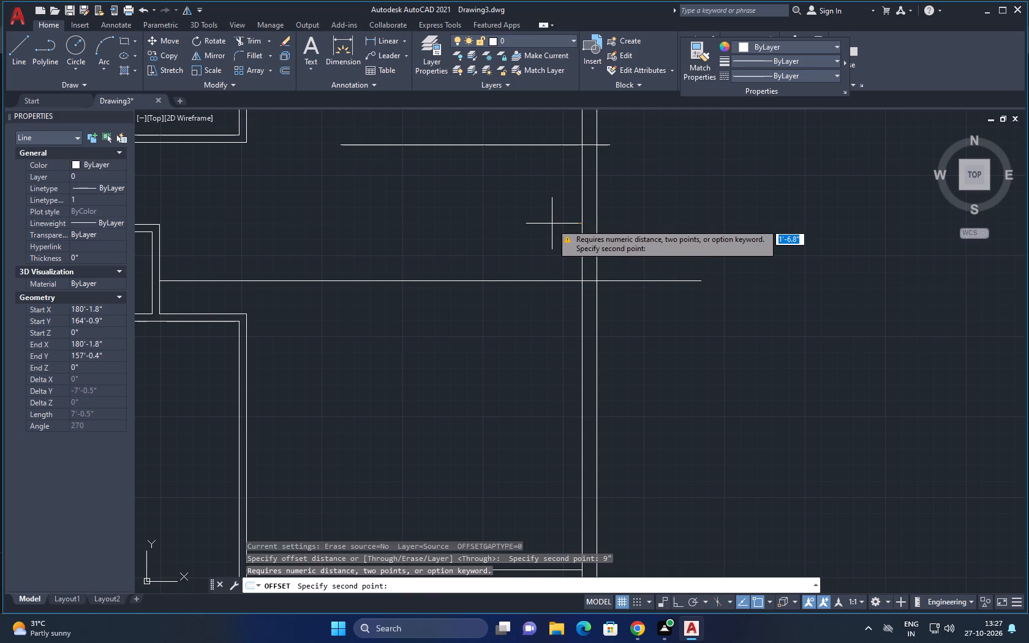
{"action": "key", "text": "1"}
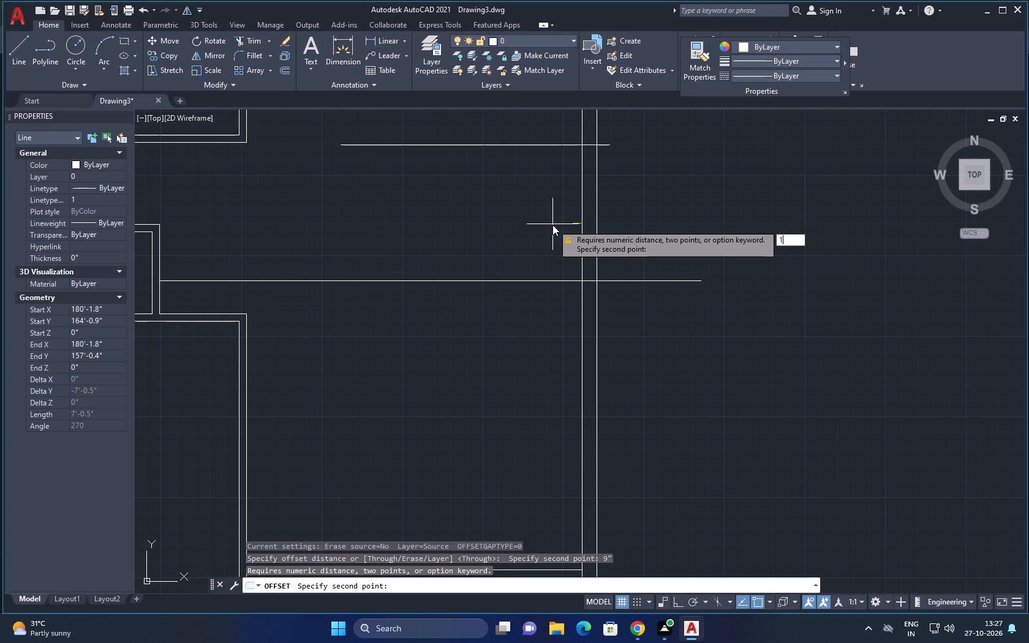
{"action": "key", "text": "apostrophe"}
{"action": "key", "text": "Return"}
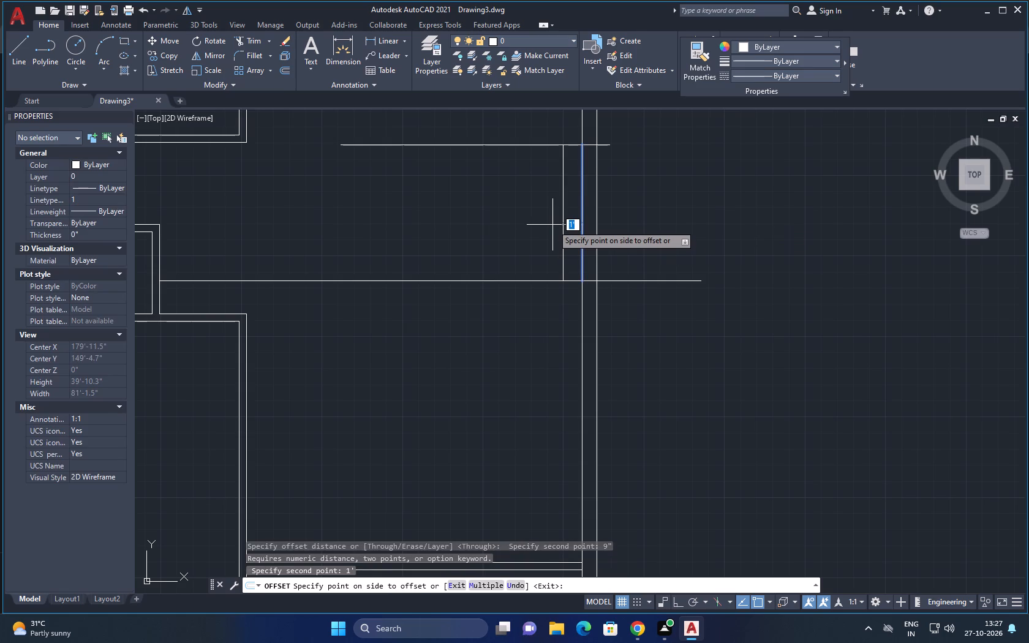
{"action": "left_click", "coordinate": [563, 231]}
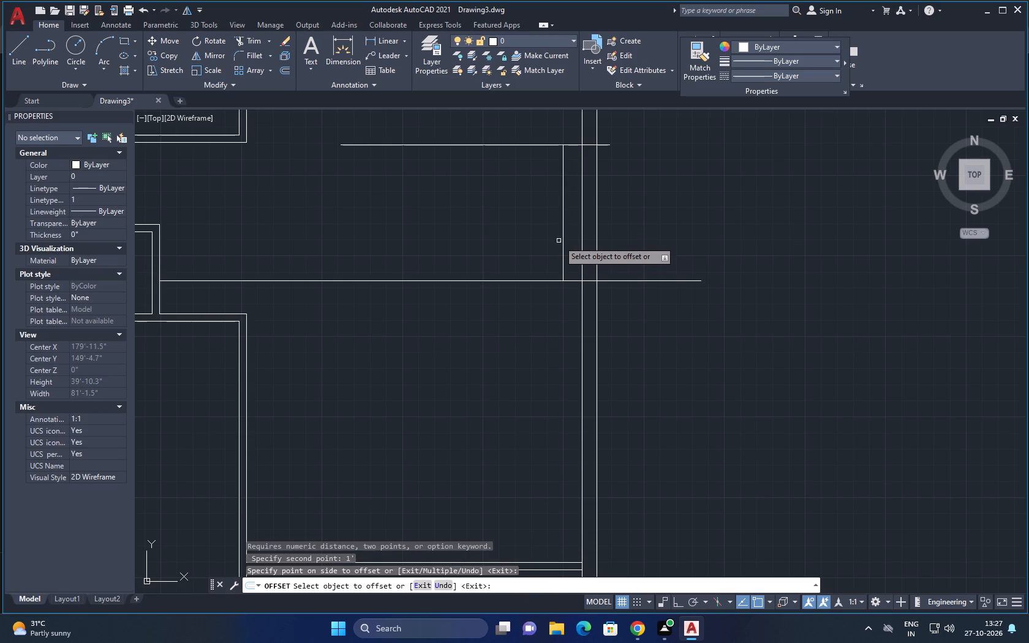
Offset each newest vertical line inward by 1' in turn, adding three more parallel lines between the two horizontal lines.
{"action": "left_click", "coordinate": [562, 243]}
{"action": "left_click", "coordinate": [554, 243]}
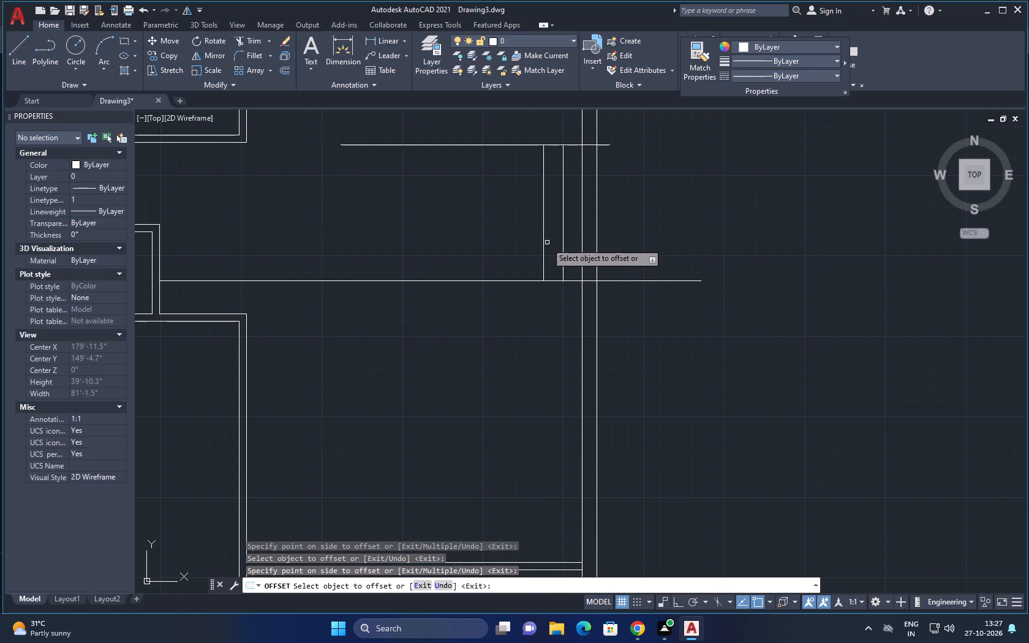
{"action": "left_click", "coordinate": [544, 242]}
{"action": "left_click", "coordinate": [533, 242]}
{"action": "left_click", "coordinate": [525, 241]}
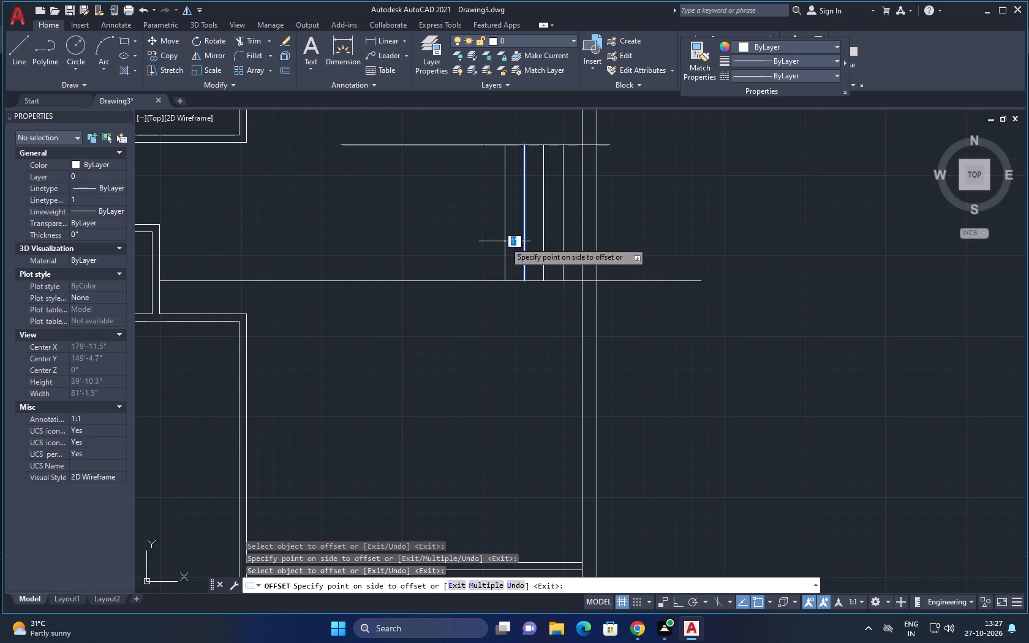
{"action": "double_click", "coordinate": [505, 241]}
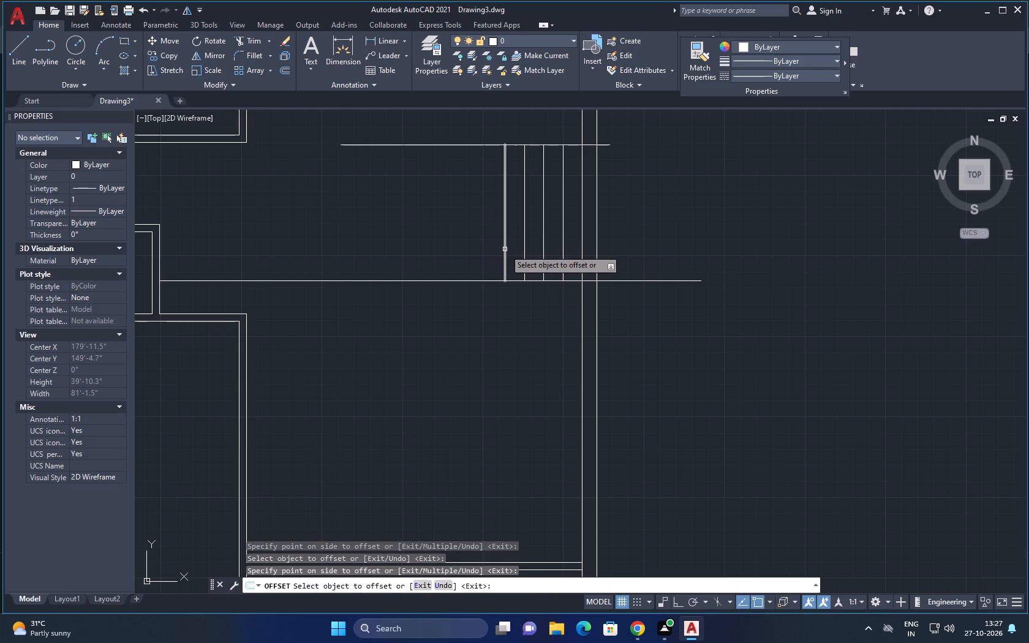
{"action": "scroll", "coordinate": [505, 249], "scroll_direction": "down", "scroll_amount": 4}
{"action": "scroll", "coordinate": [505, 249], "scroll_direction": "up", "scroll_amount": 4}
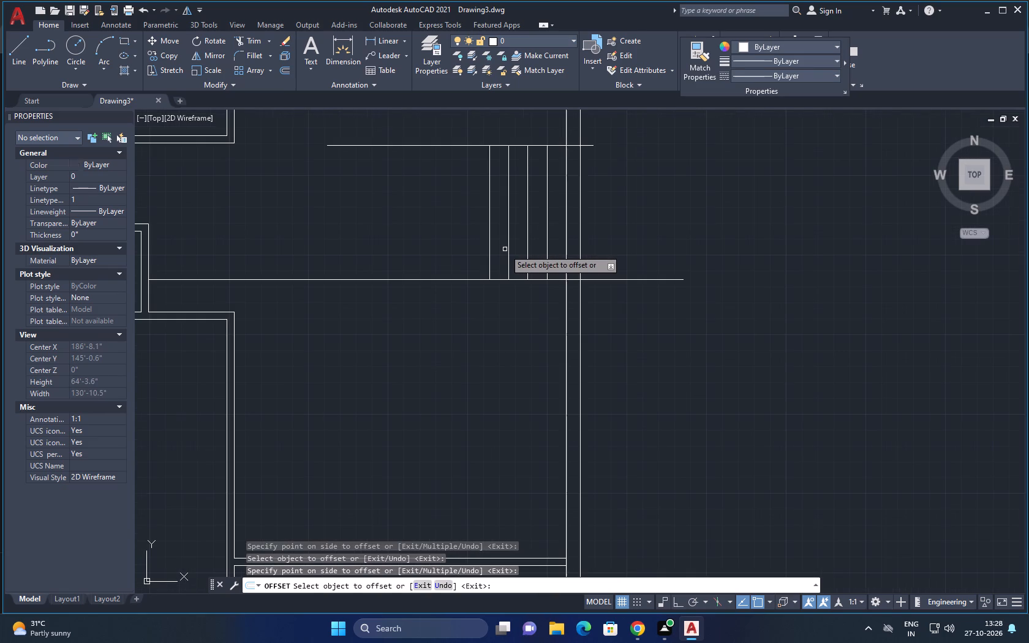
{"action": "scroll", "coordinate": [505, 250], "scroll_direction": "up", "scroll_amount": 1}
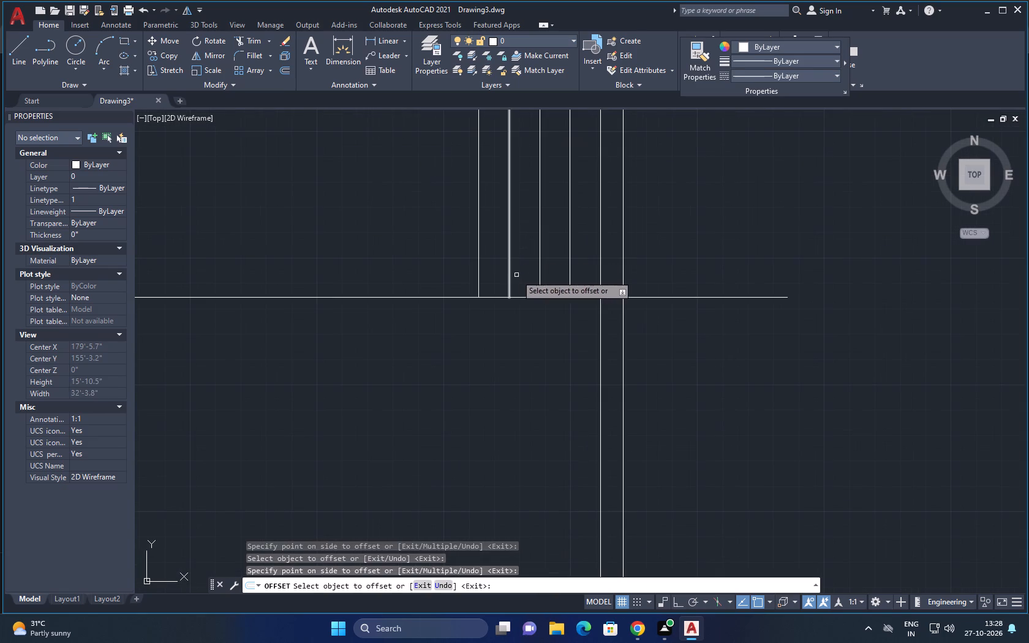
{"action": "key", "text": "Escape"}
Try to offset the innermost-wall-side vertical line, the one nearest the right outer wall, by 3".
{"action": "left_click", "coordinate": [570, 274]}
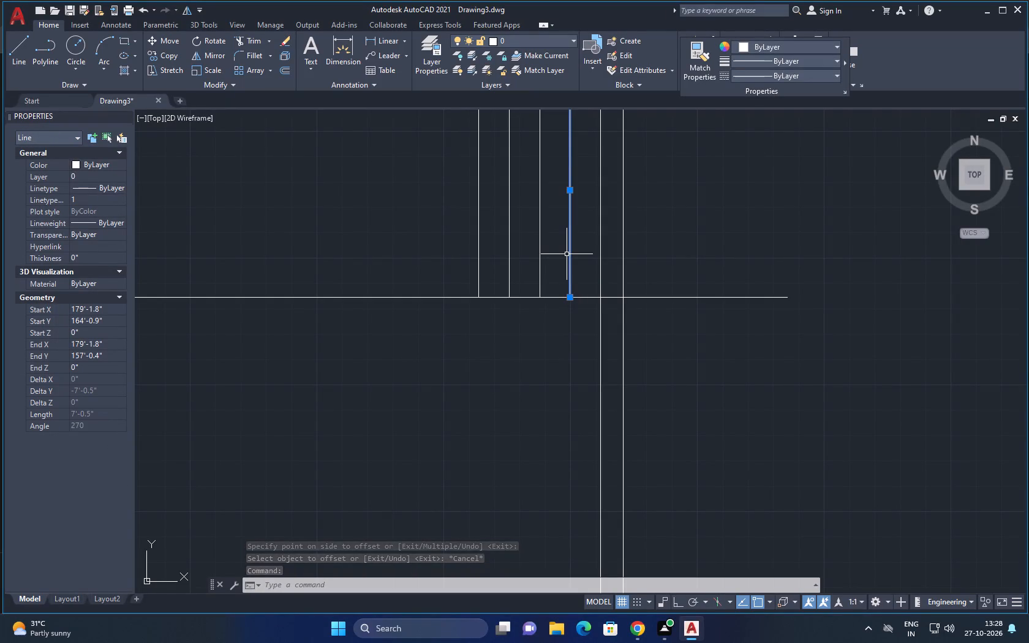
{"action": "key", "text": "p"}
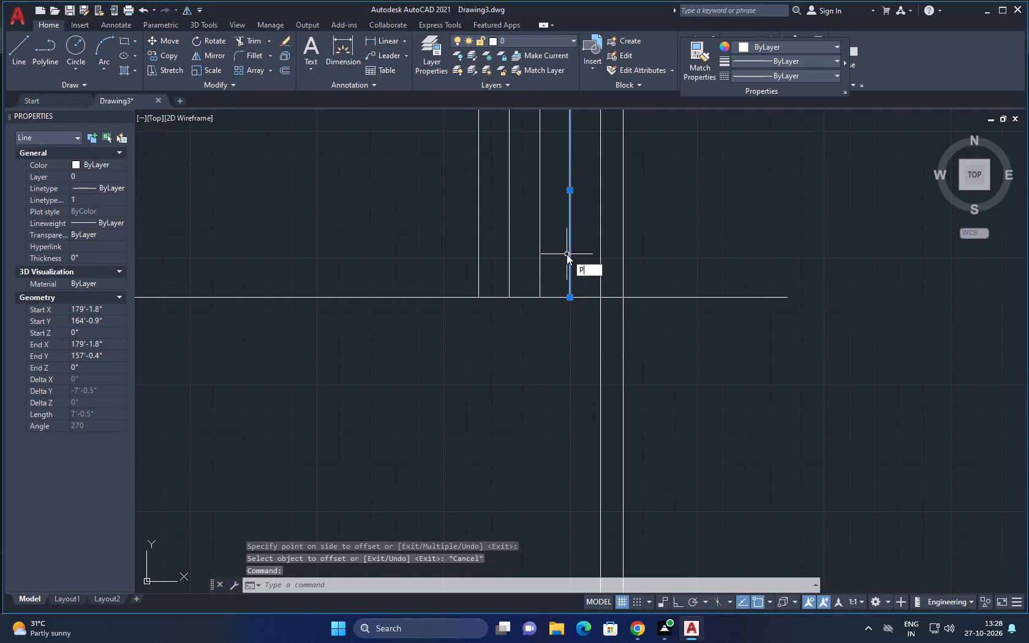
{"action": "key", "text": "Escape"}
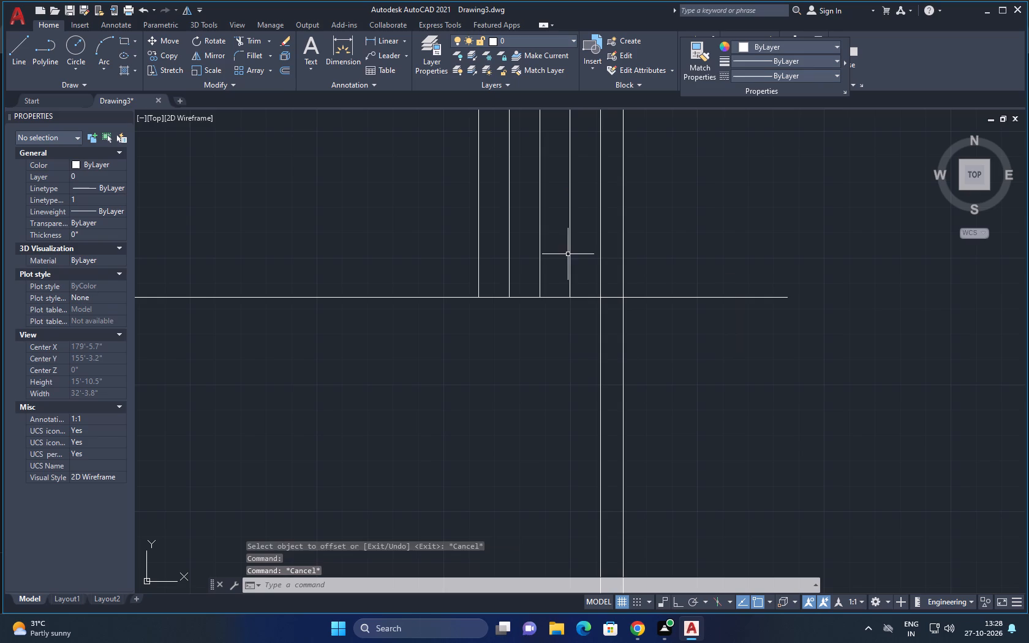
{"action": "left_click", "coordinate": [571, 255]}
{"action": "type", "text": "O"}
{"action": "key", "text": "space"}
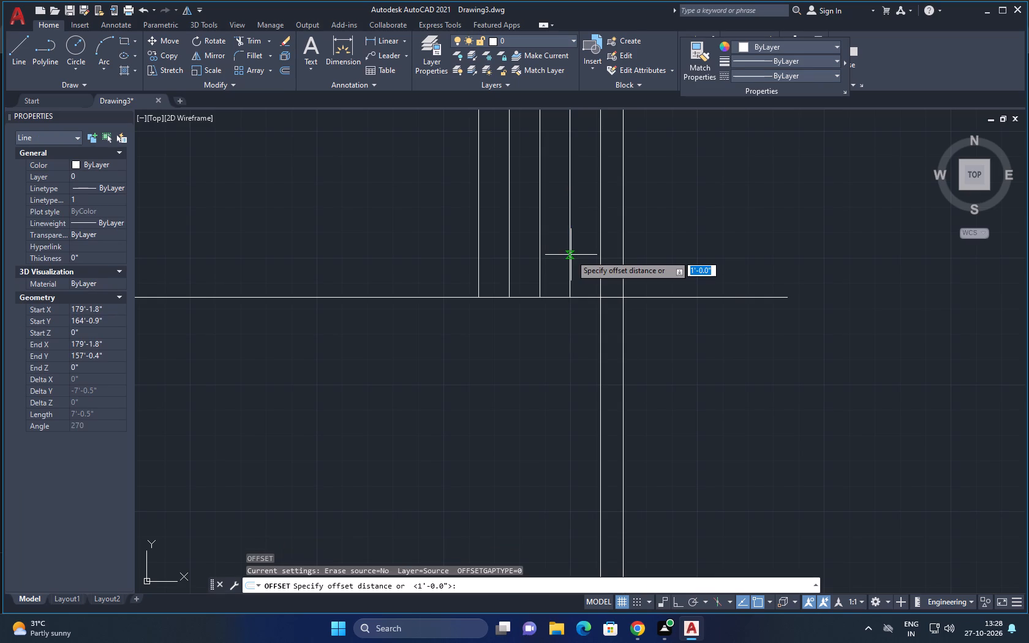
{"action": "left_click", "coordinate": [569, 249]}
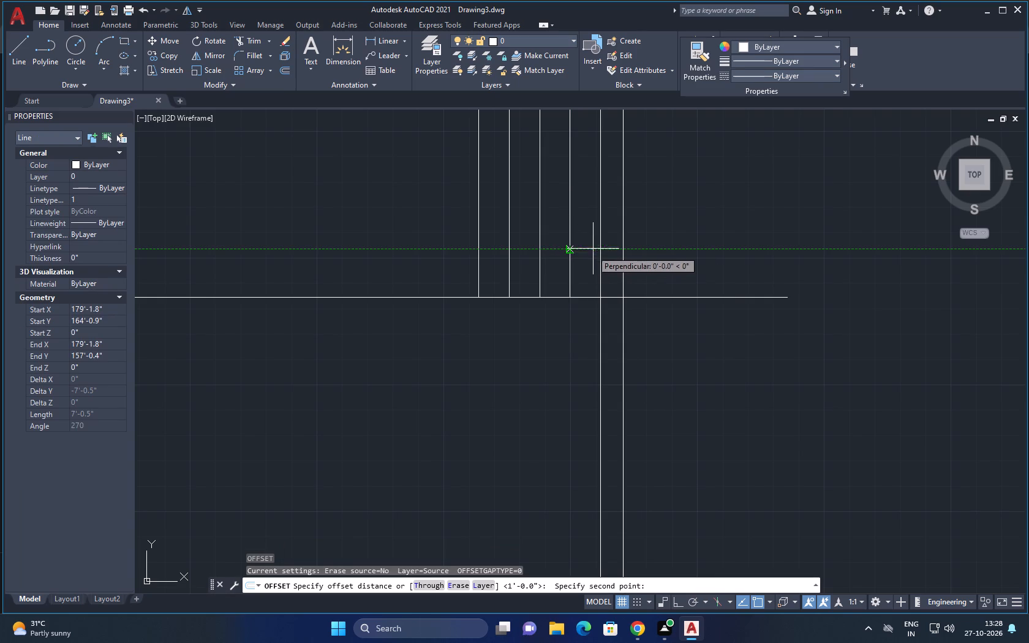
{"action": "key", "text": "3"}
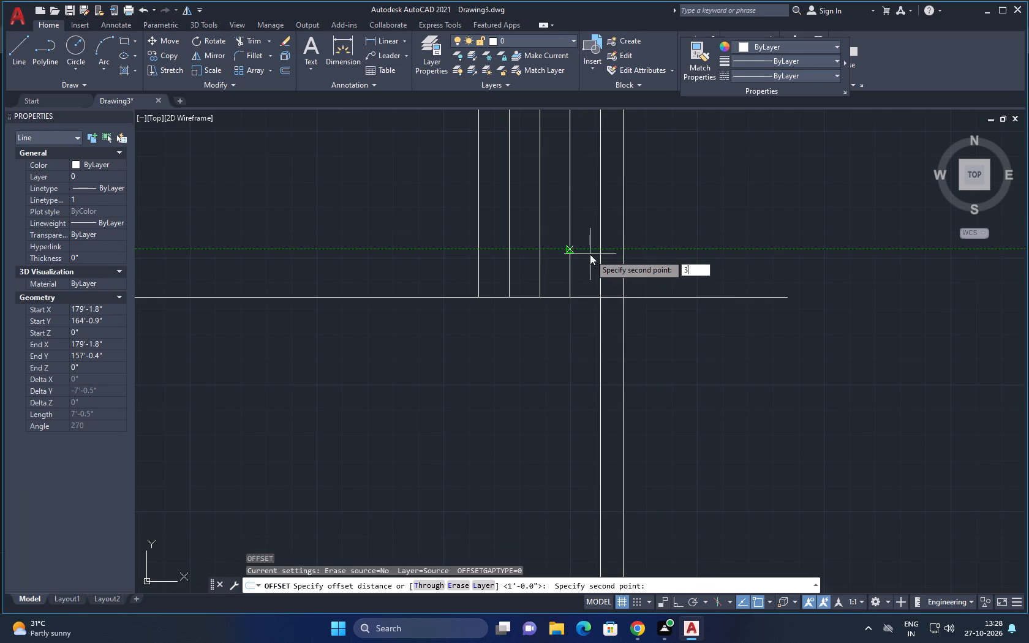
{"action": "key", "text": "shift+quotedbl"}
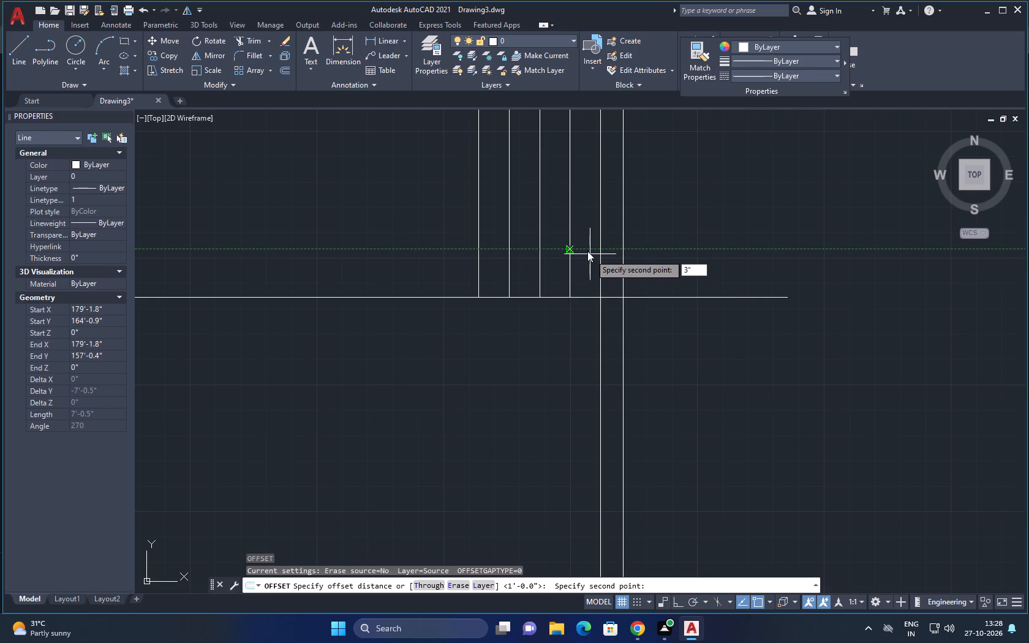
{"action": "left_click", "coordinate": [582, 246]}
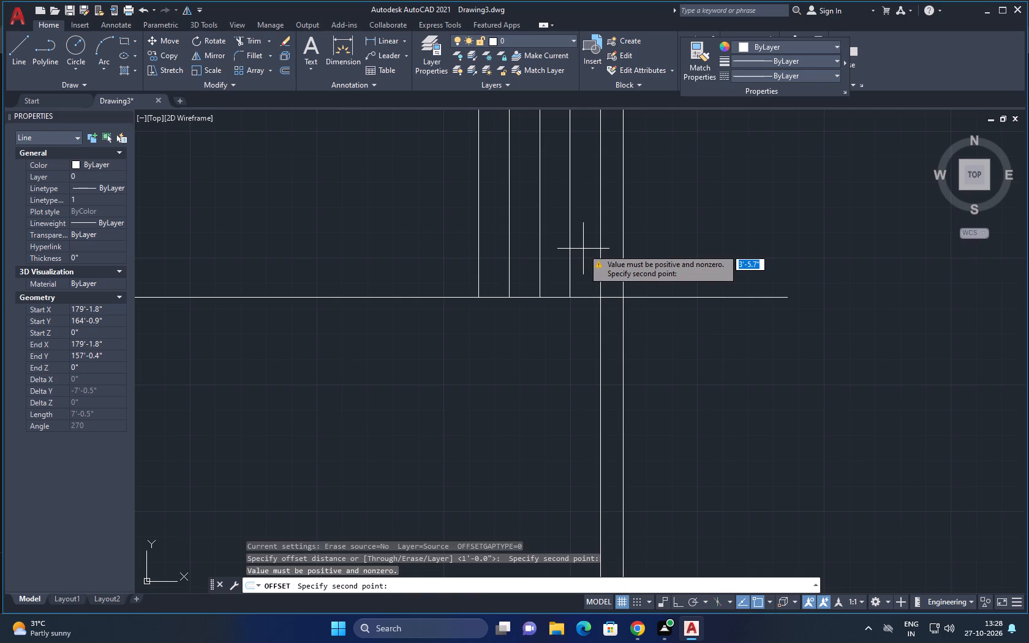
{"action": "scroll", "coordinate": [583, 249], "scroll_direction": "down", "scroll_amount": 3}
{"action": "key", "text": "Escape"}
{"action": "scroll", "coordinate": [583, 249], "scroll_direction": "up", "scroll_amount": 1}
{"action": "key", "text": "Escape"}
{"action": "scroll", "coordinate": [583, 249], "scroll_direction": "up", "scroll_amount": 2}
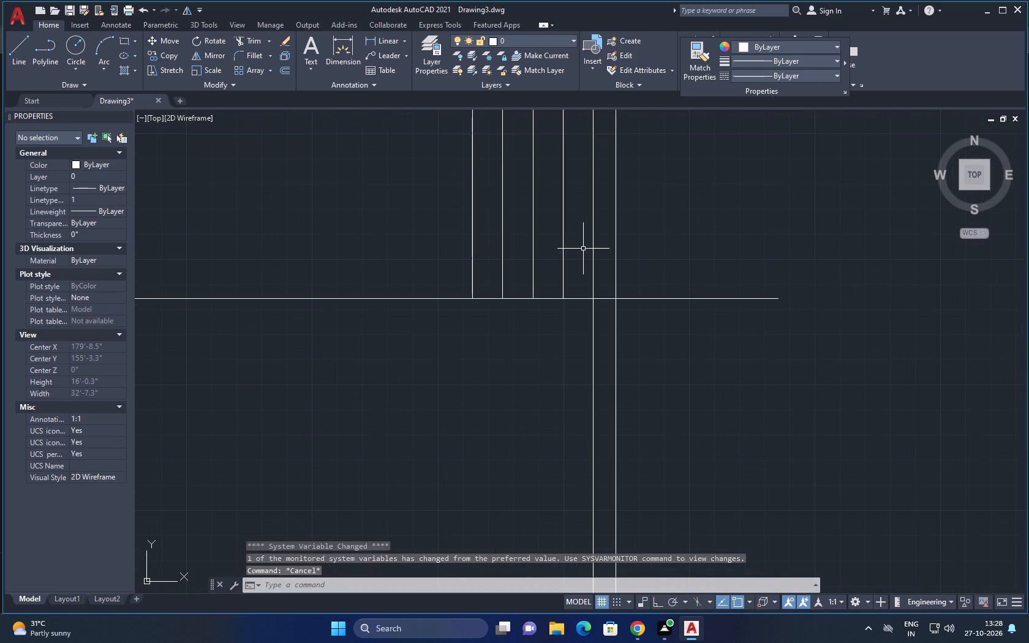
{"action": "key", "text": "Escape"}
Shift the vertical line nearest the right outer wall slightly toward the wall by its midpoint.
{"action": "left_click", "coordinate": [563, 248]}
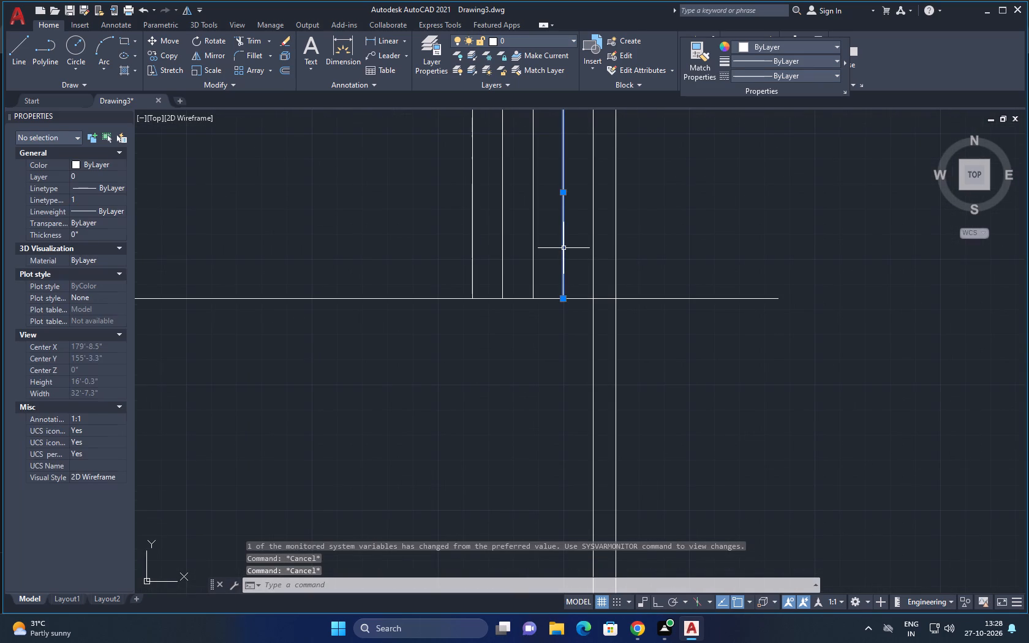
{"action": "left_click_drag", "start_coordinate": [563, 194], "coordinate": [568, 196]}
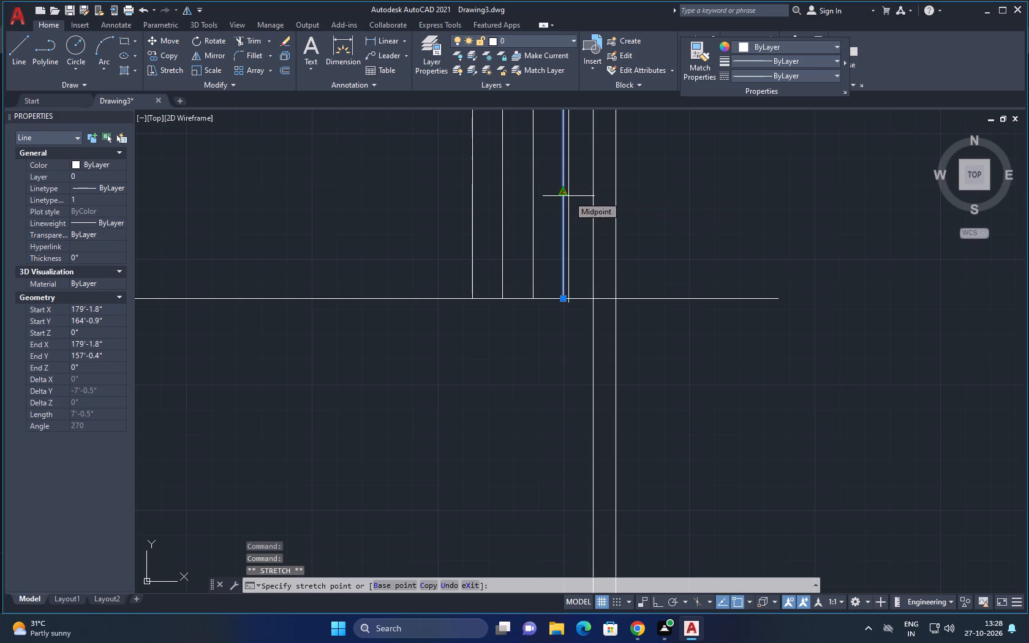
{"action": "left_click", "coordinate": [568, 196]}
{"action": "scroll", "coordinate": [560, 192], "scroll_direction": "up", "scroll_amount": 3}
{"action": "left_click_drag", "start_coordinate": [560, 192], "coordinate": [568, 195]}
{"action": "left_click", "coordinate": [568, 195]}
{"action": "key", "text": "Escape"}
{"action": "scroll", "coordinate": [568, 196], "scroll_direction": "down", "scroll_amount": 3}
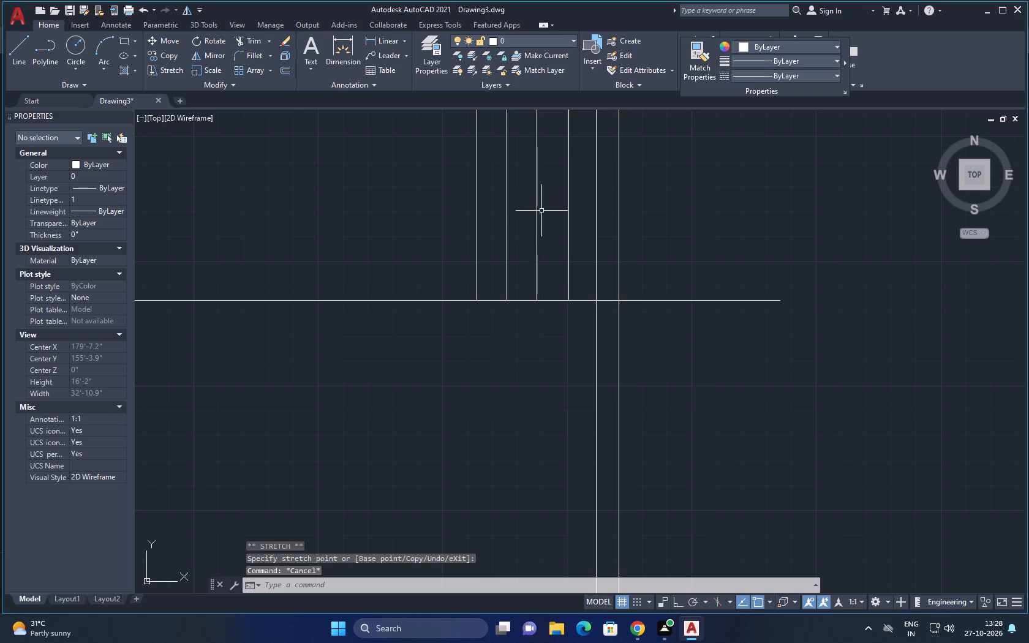
Delete the other three parallel vertical lines between the two horizontal lines.
{"action": "left_click_drag", "start_coordinate": [542, 211], "coordinate": [465, 201]}
{"action": "key", "text": "Delete"}
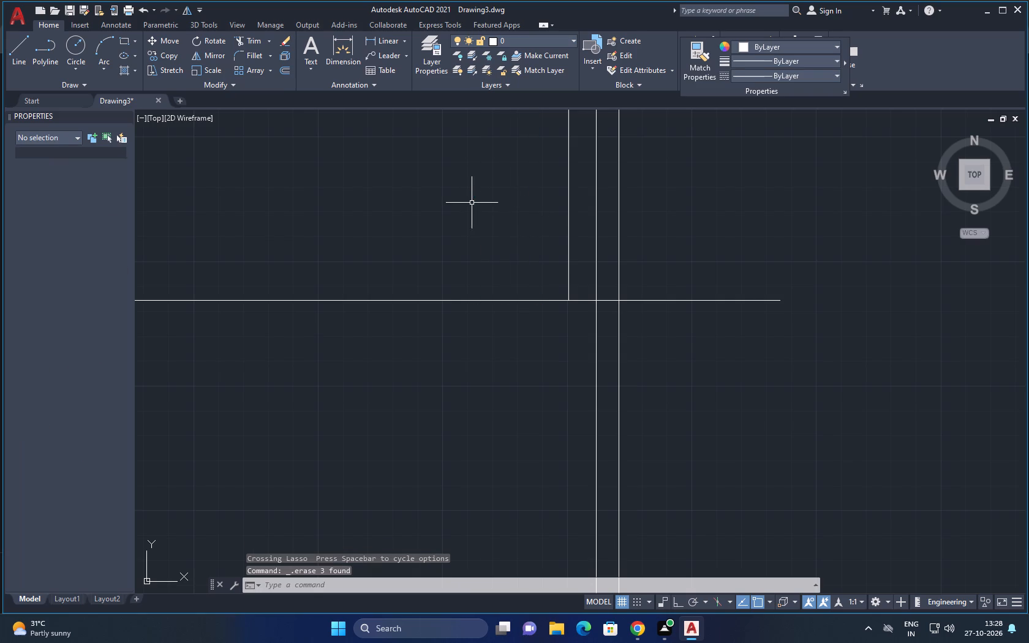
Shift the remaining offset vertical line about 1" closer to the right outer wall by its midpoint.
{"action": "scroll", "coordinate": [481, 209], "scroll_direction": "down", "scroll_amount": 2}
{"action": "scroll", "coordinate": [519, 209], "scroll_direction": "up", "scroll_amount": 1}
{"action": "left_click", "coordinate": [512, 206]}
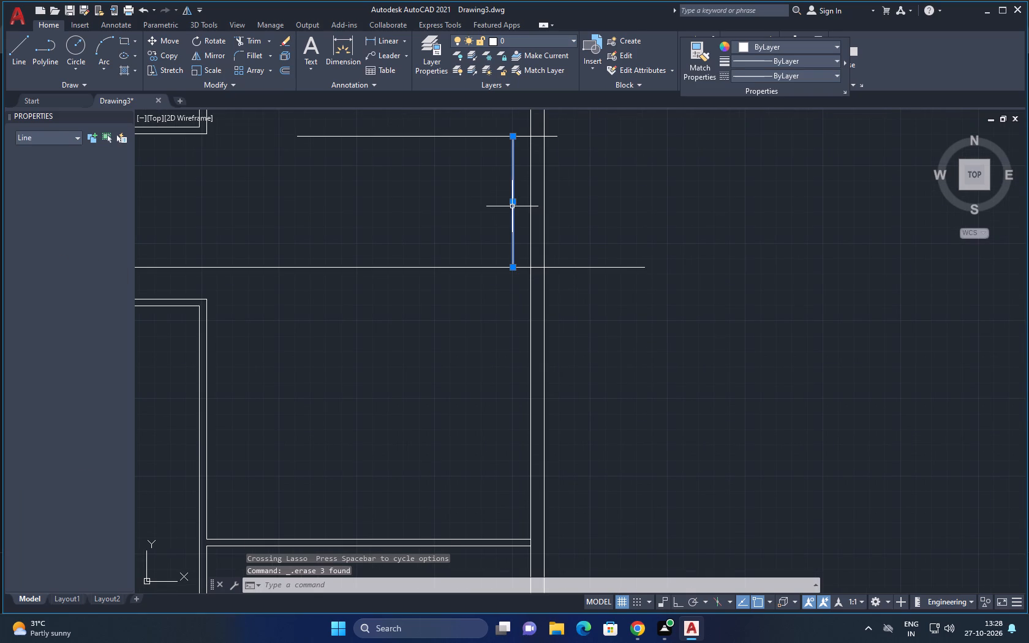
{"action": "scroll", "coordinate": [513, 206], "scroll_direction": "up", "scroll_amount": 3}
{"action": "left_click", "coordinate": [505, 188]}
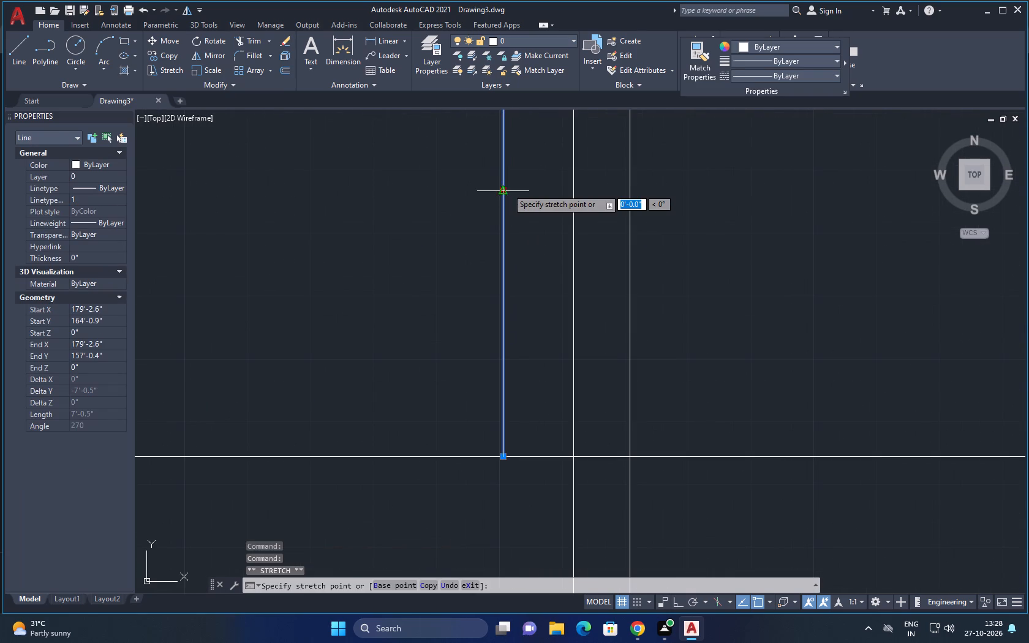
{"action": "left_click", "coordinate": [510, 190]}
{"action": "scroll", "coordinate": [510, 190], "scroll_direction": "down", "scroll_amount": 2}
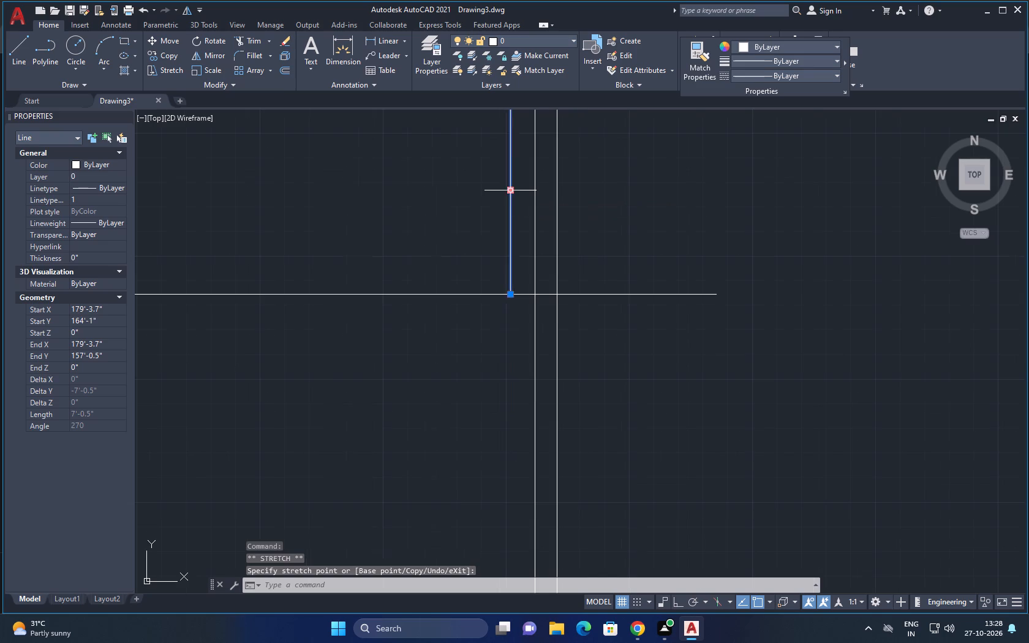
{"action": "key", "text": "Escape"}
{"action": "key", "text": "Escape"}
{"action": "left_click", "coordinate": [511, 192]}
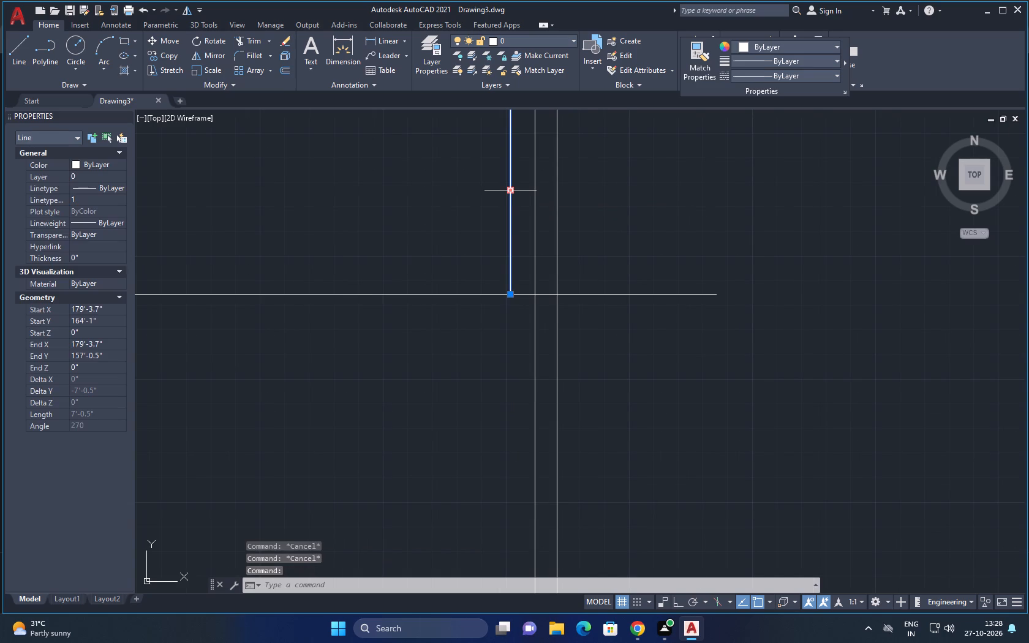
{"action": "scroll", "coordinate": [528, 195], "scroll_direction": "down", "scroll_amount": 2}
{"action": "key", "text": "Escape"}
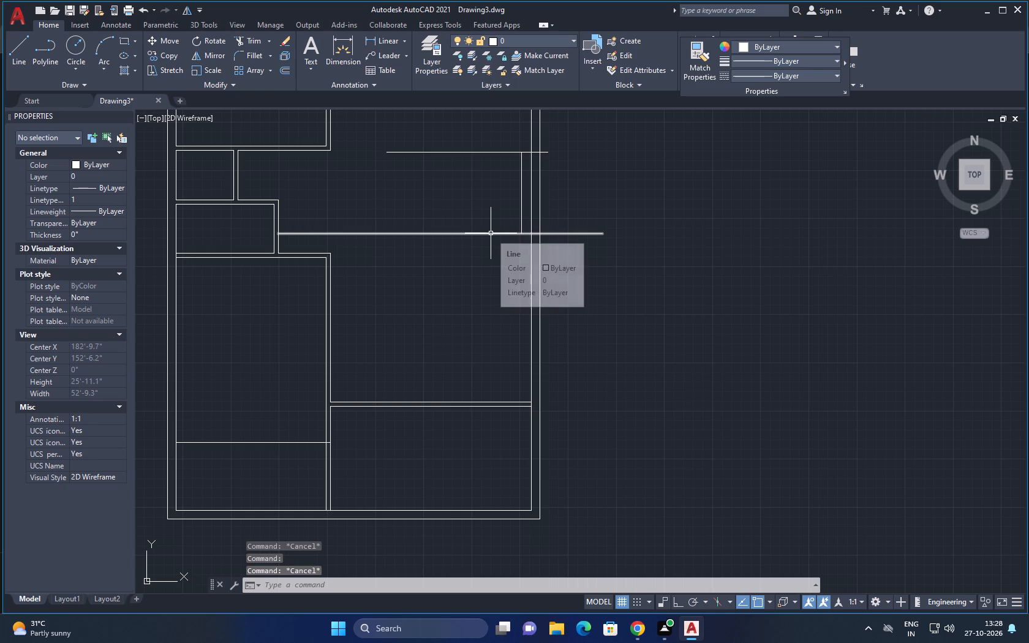
Delete the shifted vertical line beside the right outer wall.
{"action": "scroll", "coordinate": [491, 233], "scroll_direction": "down", "scroll_amount": 2}
{"action": "scroll", "coordinate": [491, 233], "scroll_direction": "up", "scroll_amount": 1}
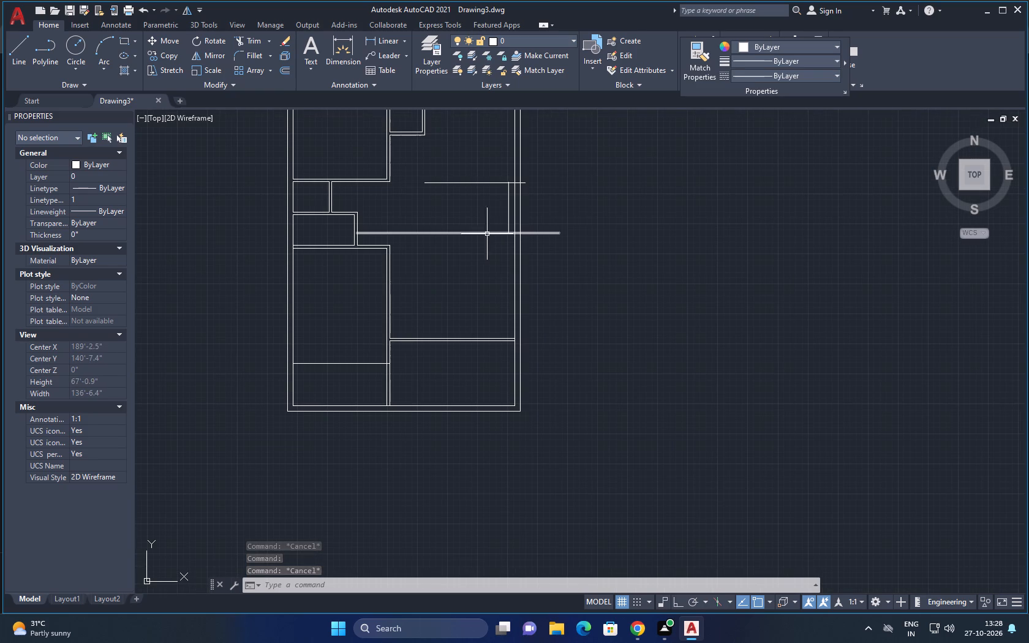
{"action": "left_click", "coordinate": [510, 215]}
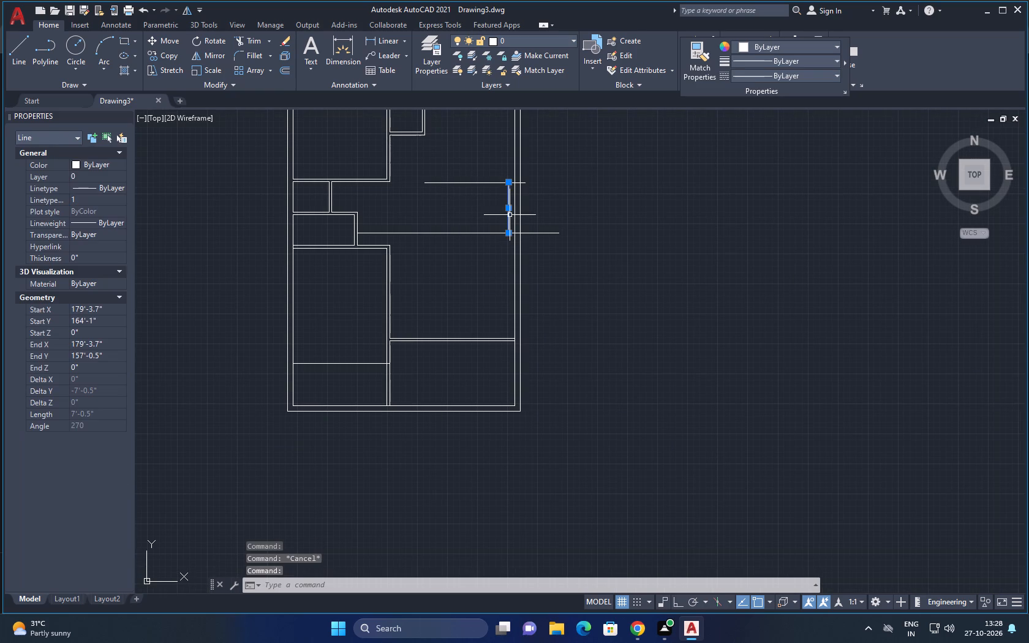
{"action": "key", "text": "Delete"}
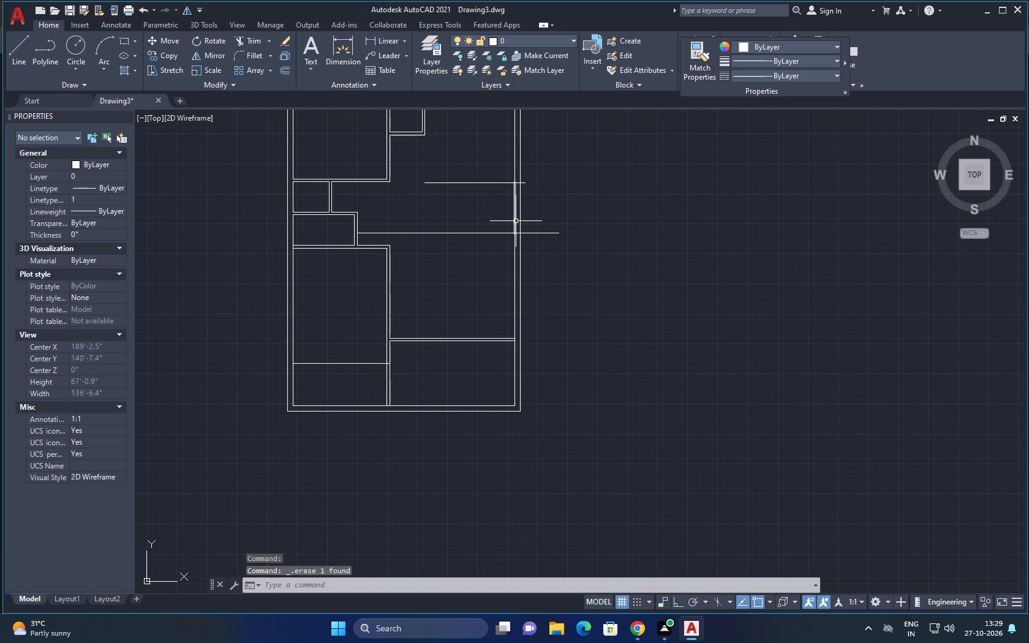
Offset the short vertical line on the right outer wall's inner face inward by 1'.
{"action": "left_click", "coordinate": [516, 221]}
{"action": "type", "text": "O"}
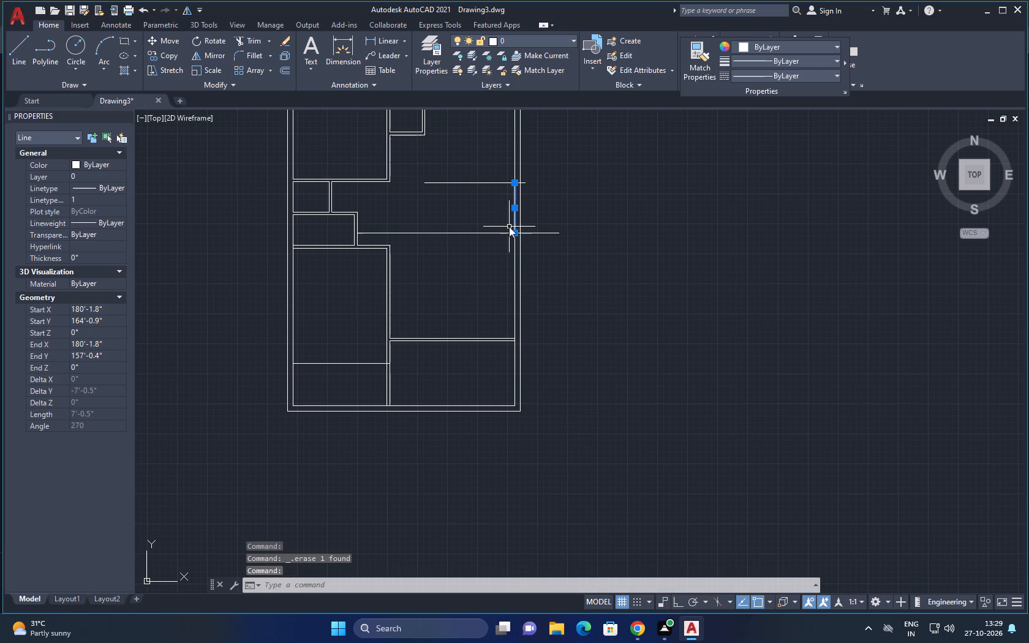
{"action": "key", "text": "space"}
{"action": "left_click", "coordinate": [516, 217]}
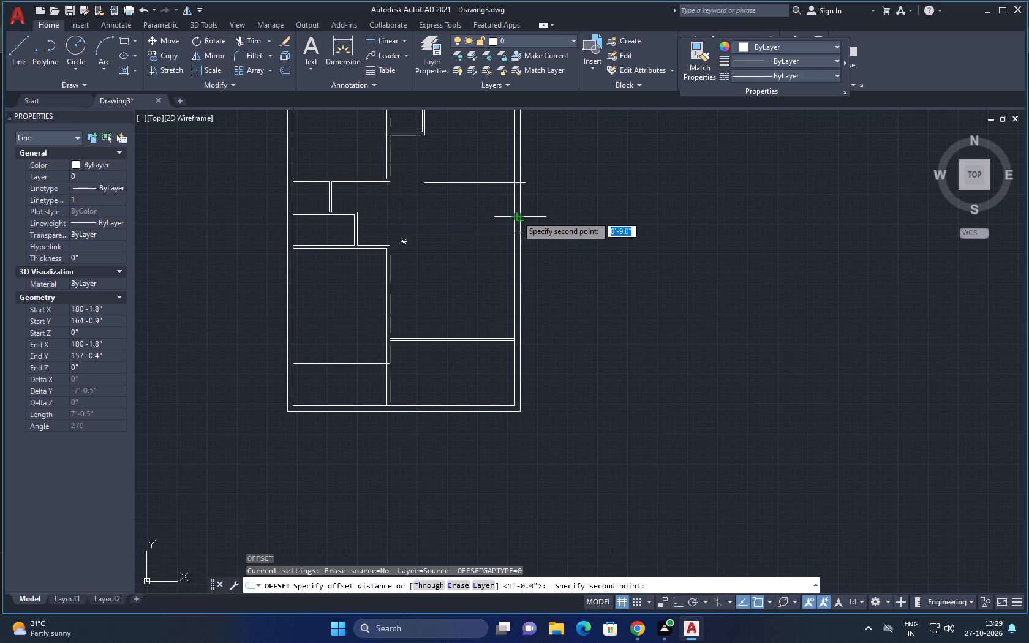
{"action": "left_click", "coordinate": [513, 214]}
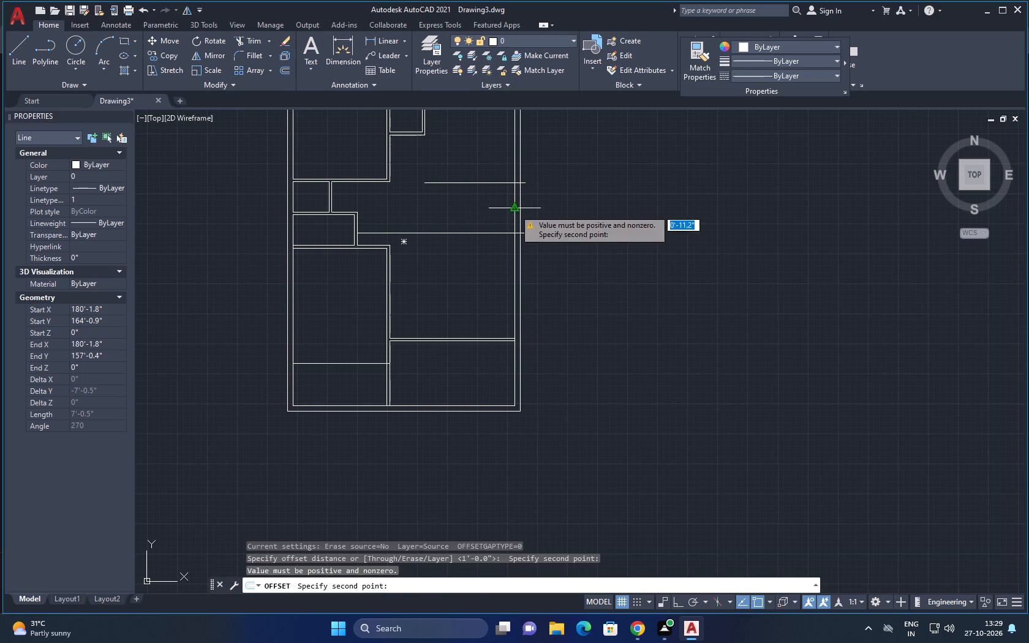
{"action": "left_click", "coordinate": [514, 209]}
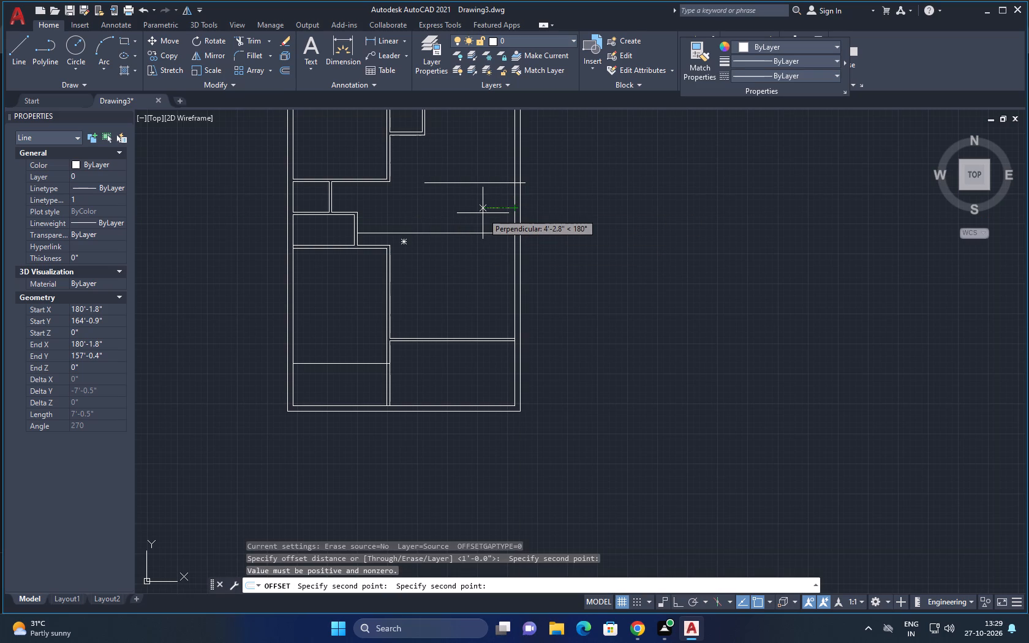
{"action": "key", "text": "1"}
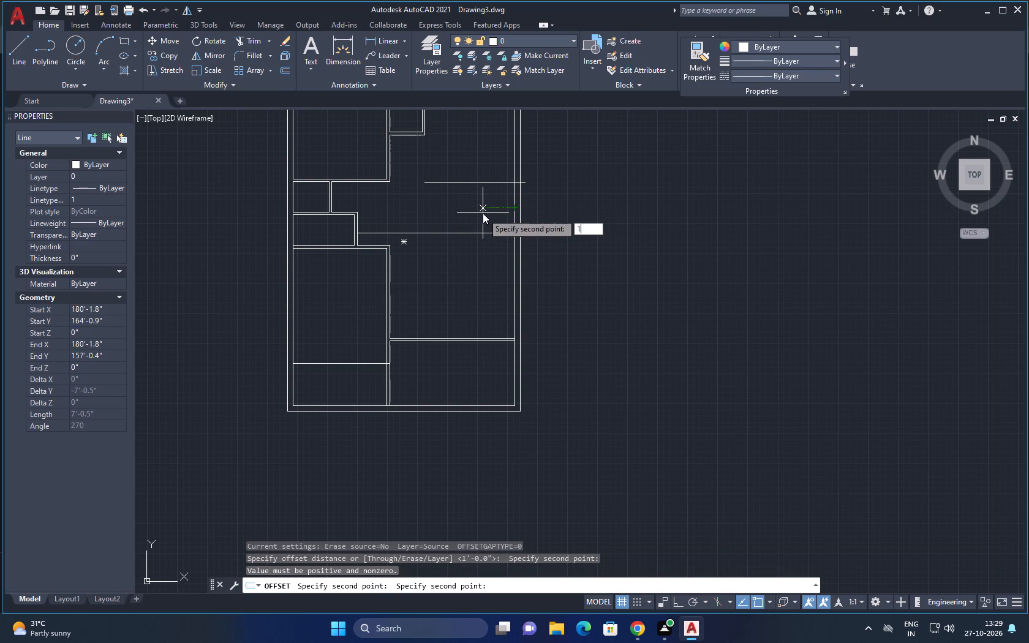
{"action": "key", "text": "apostrophe"}
{"action": "key", "text": "Return"}
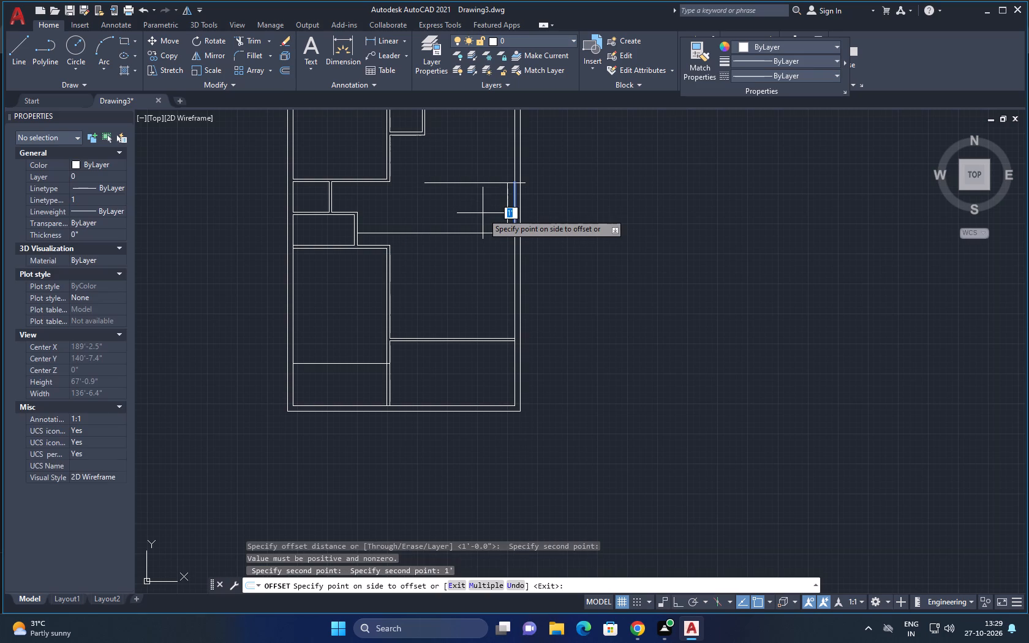
{"action": "left_click", "coordinate": [491, 209]}
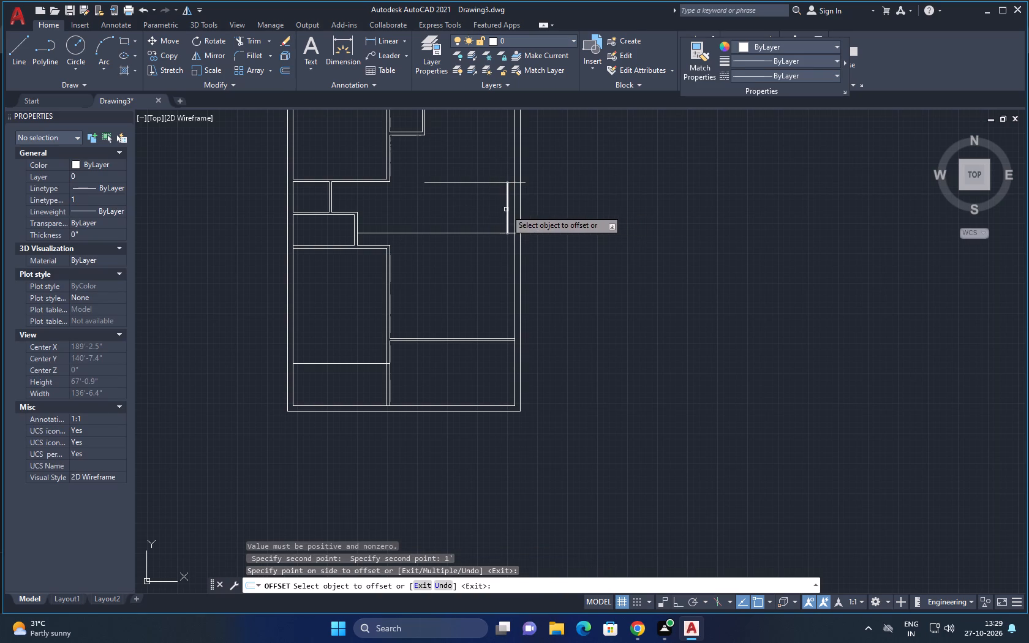
Offset each newest vertical line inward by 1' in turn, adding four more parallel lines between the two horizontal lines.
{"action": "left_click", "coordinate": [506, 209]}
{"action": "left_click", "coordinate": [492, 209]}
{"action": "left_click", "coordinate": [502, 214]}
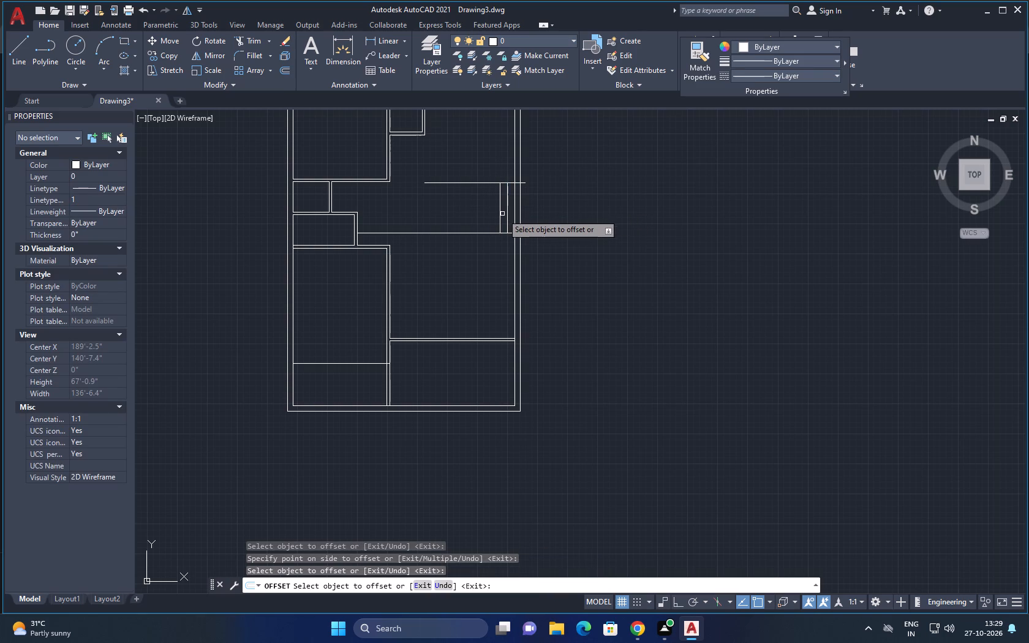
{"action": "left_click", "coordinate": [498, 211]}
{"action": "left_click", "coordinate": [499, 211]}
{"action": "left_click", "coordinate": [489, 209]}
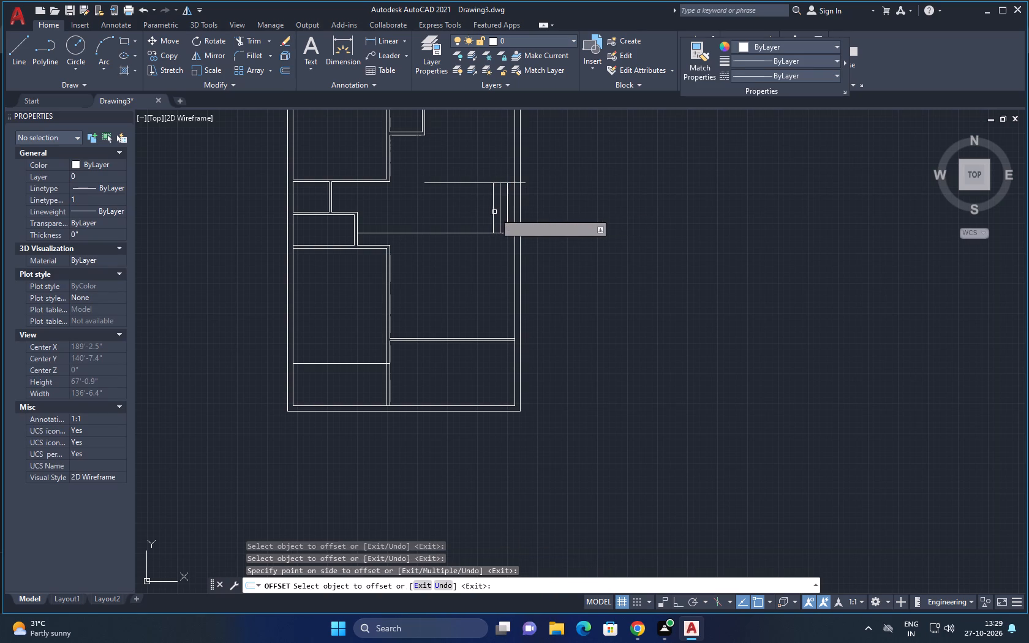
{"action": "left_click", "coordinate": [494, 212]}
{"action": "left_click", "coordinate": [479, 213]}
{"action": "left_click", "coordinate": [486, 216]}
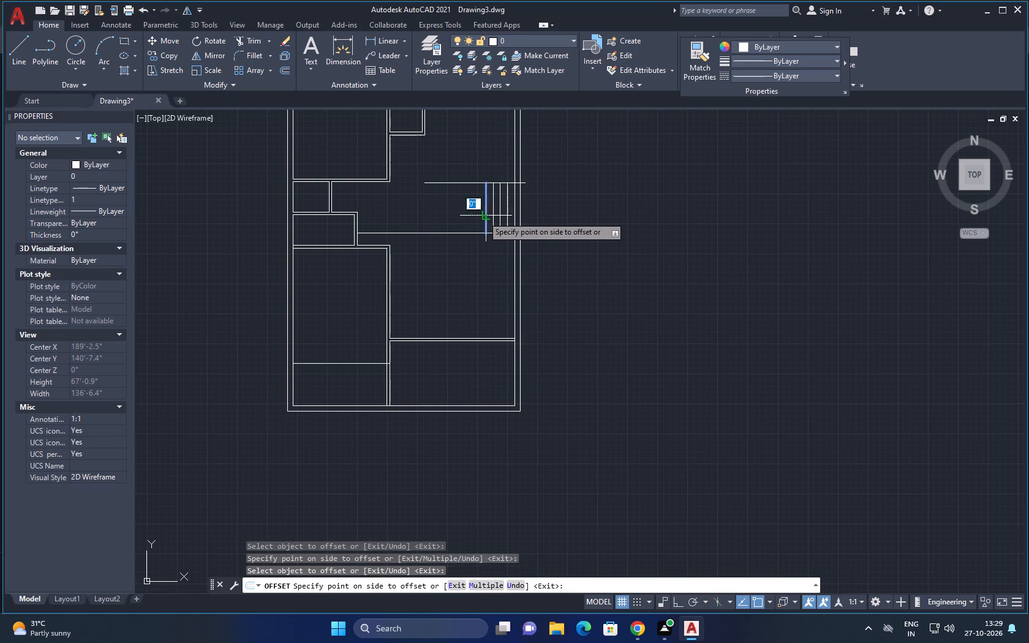
{"action": "left_click", "coordinate": [473, 216]}
Offset each newest vertical line inward by 1' in turn, adding five more parallel lines between the two horizontal lines.
{"action": "scroll", "coordinate": [490, 216], "scroll_direction": "up", "scroll_amount": 4}
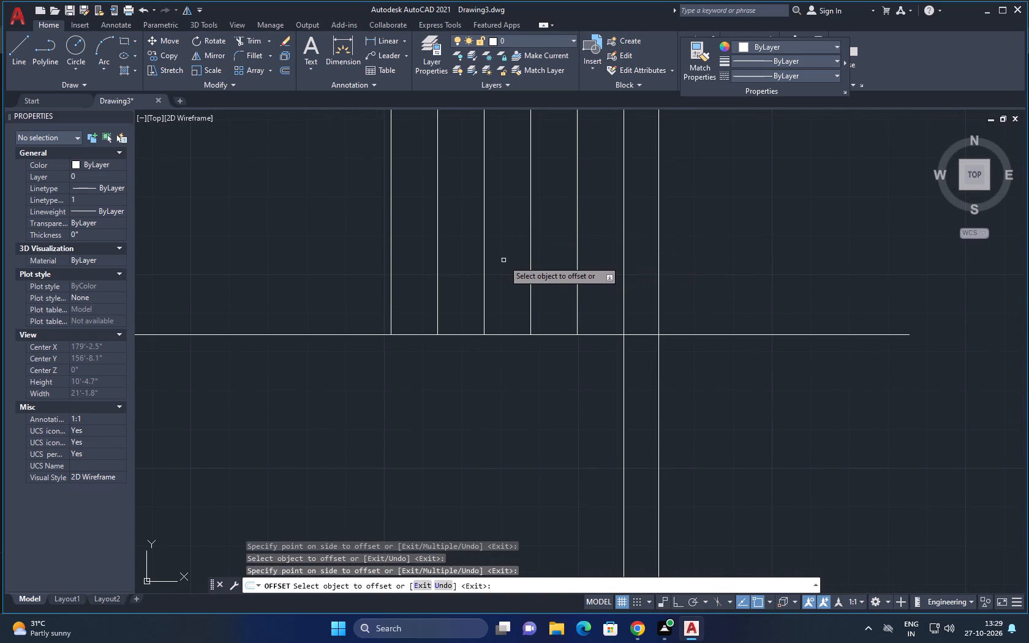
{"action": "left_click", "coordinate": [390, 258]}
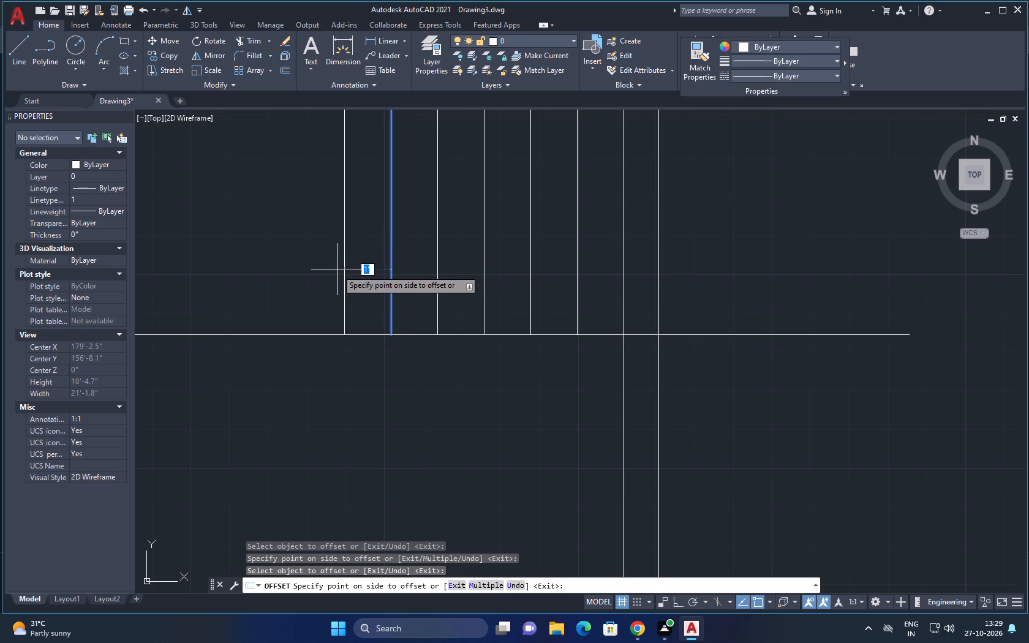
{"action": "left_click", "coordinate": [327, 272]}
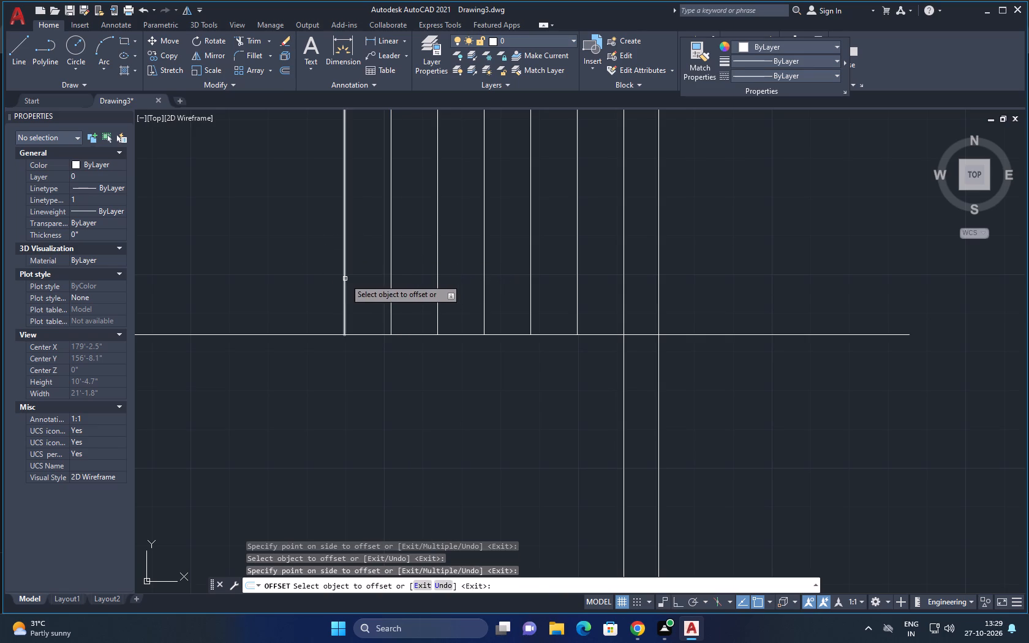
{"action": "left_click", "coordinate": [345, 279]}
{"action": "left_click", "coordinate": [325, 278]}
{"action": "left_click", "coordinate": [298, 280]}
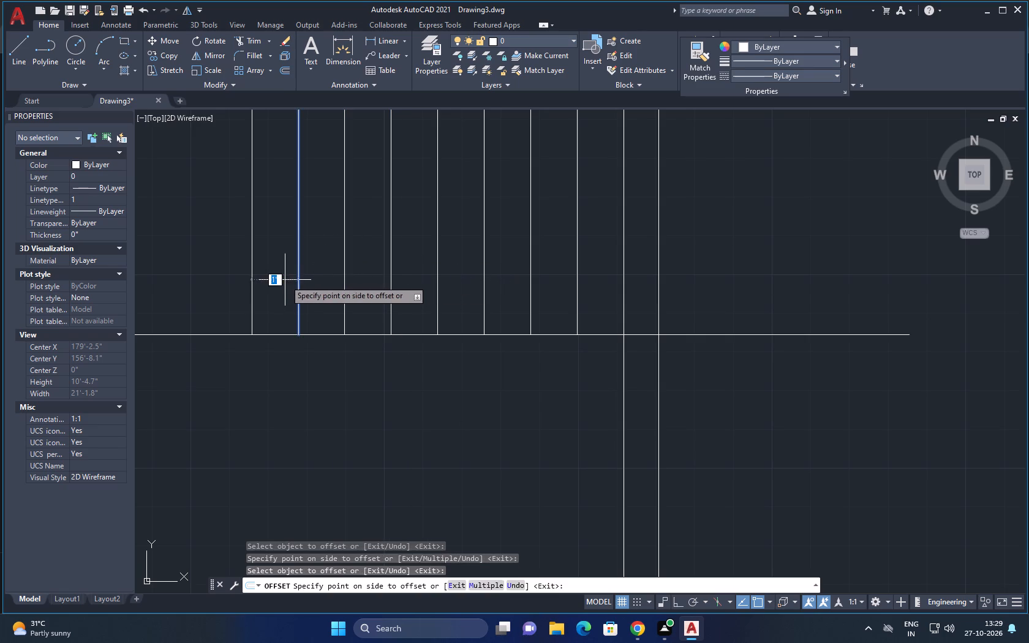
{"action": "left_click", "coordinate": [276, 280]}
{"action": "left_click", "coordinate": [253, 280]}
{"action": "left_click", "coordinate": [222, 280]}
{"action": "scroll", "coordinate": [459, 341], "scroll_direction": "down", "scroll_amount": 3}
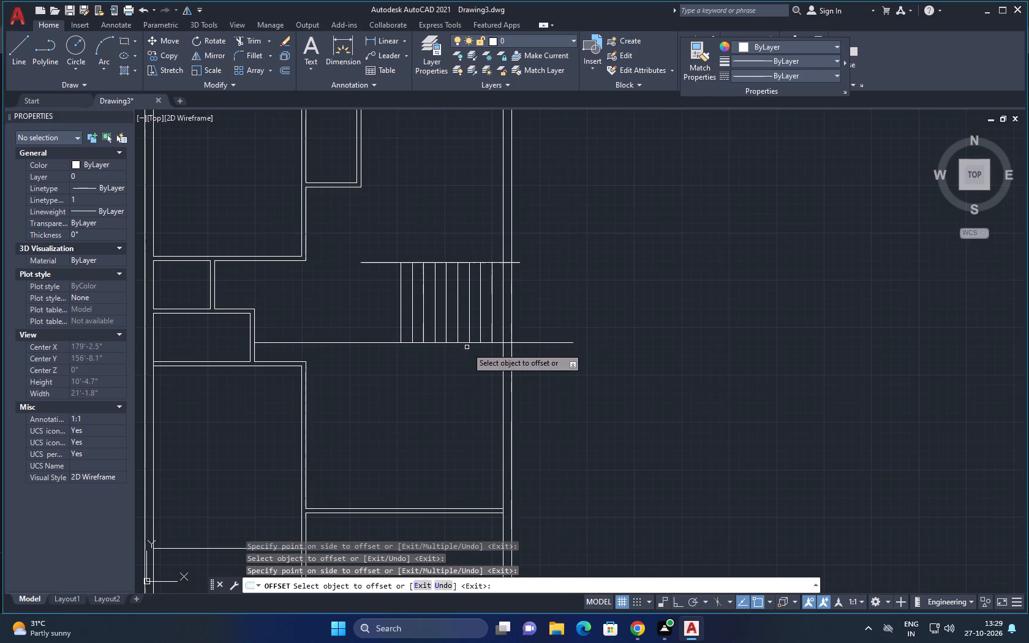
{"action": "left_click", "coordinate": [399, 323]}
{"action": "left_click", "coordinate": [387, 327]}
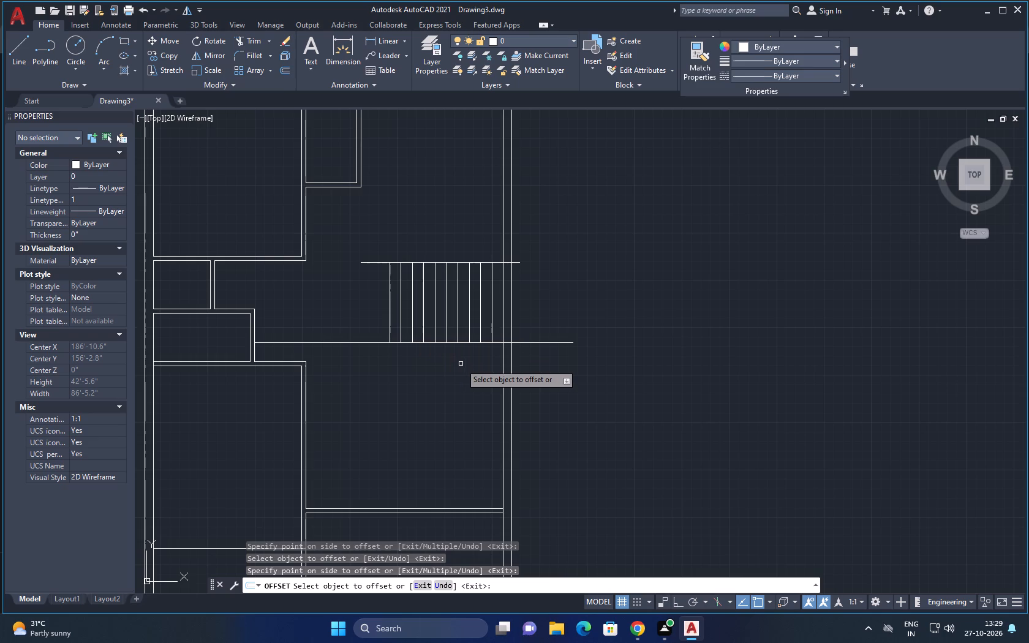
{"action": "key", "text": "Escape"}
{"action": "key", "text": "Escape"}
{"action": "key", "text": "Escape"}
Trim the two horizontal lines where they extend past the innermost vertical line of the row.
{"action": "type", "text": "TR"}
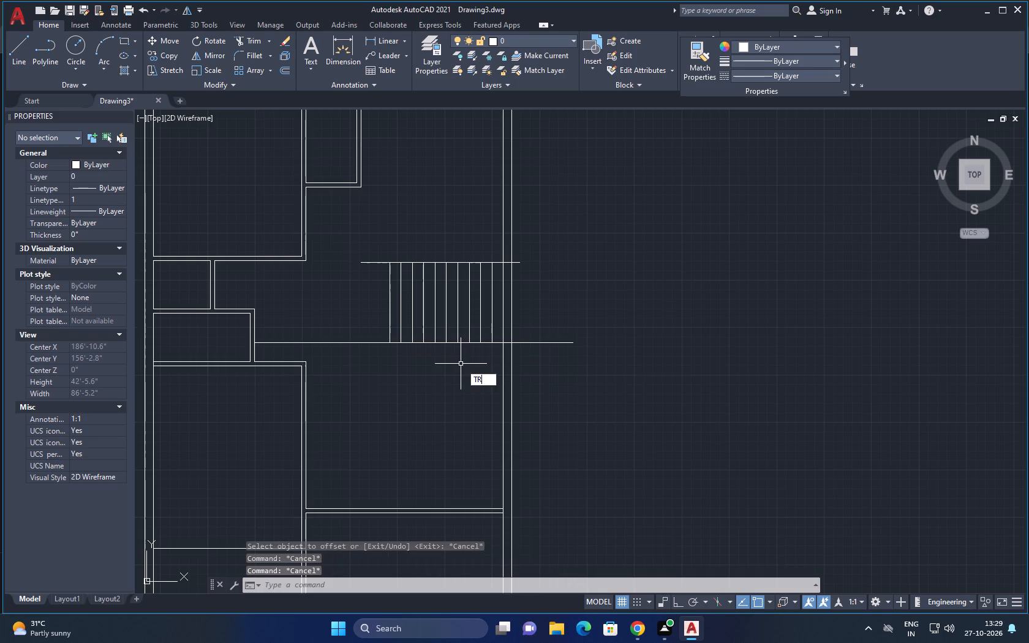
{"action": "key", "text": "space"}
{"action": "key", "text": "space"}
{"action": "left_click_drag", "start_coordinate": [385, 370], "coordinate": [388, 228]}
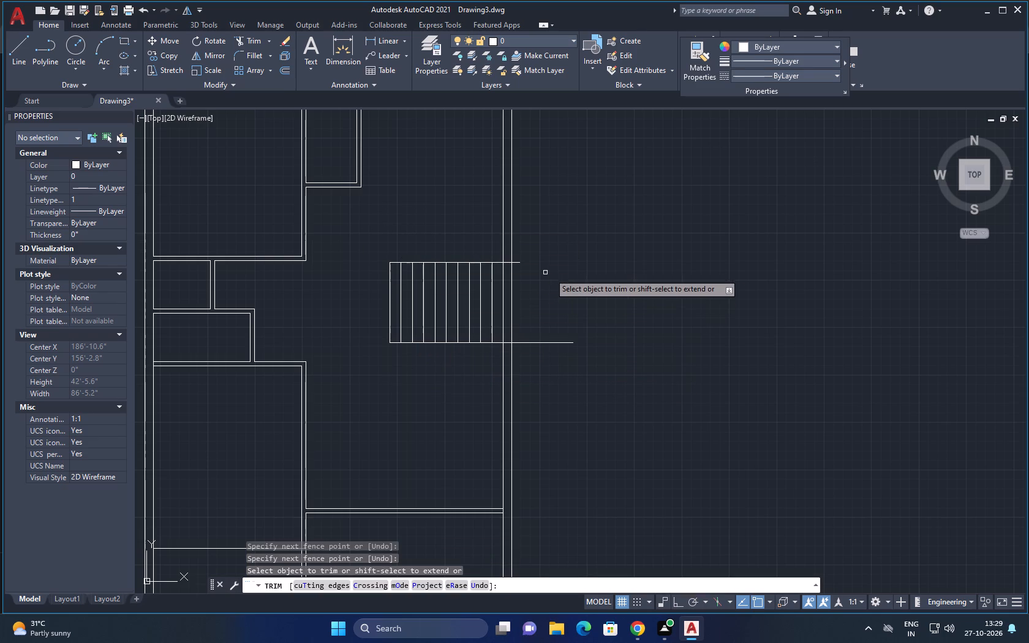
{"action": "key", "text": "Escape"}
{"action": "key", "text": "Escape"}
Draw a horizontal line from the innermost vertical line's midpoint to the right outer wall's inner face, about 10' long.
{"action": "scroll", "coordinate": [541, 276], "scroll_direction": "up", "scroll_amount": 2}
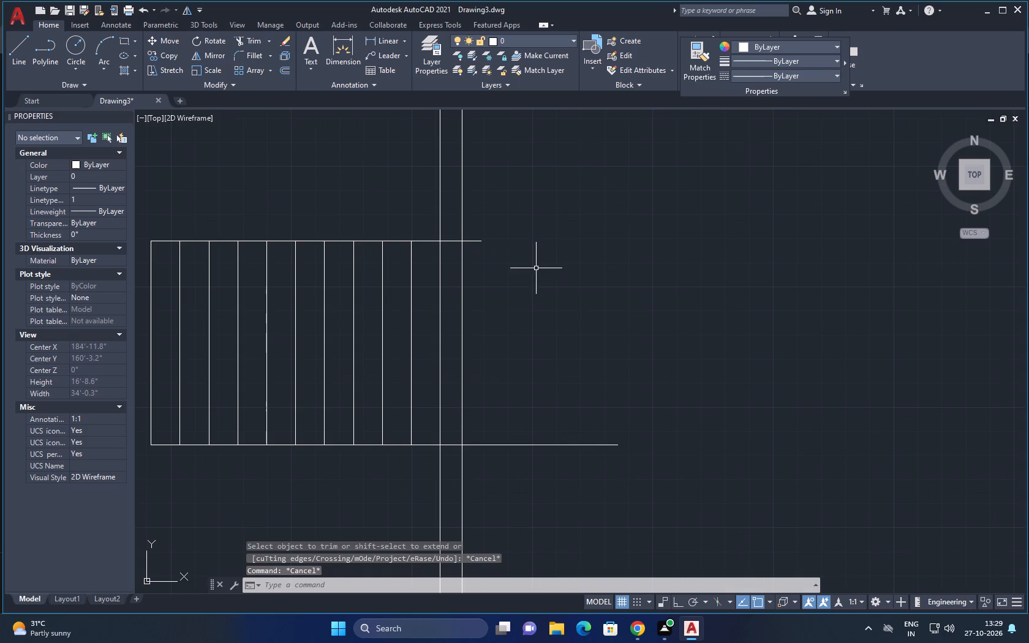
{"action": "scroll", "coordinate": [415, 269], "scroll_direction": "down", "scroll_amount": 1}
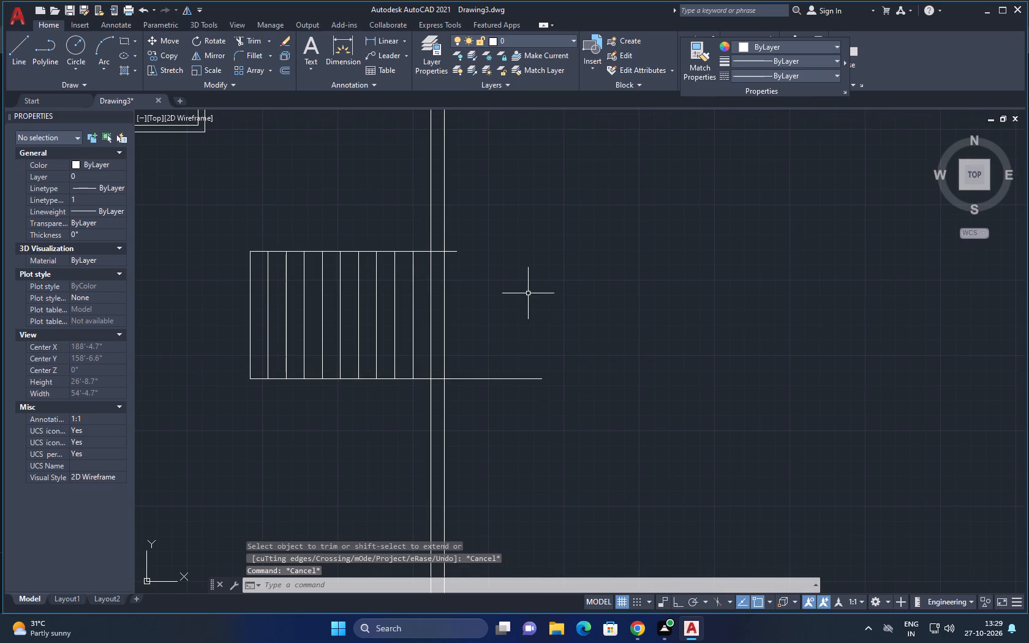
{"action": "middle_click_drag", "start_coordinate": [529, 294], "coordinate": [592, 267]}
{"action": "type", "text": "L"}
{"action": "key", "text": "space"}
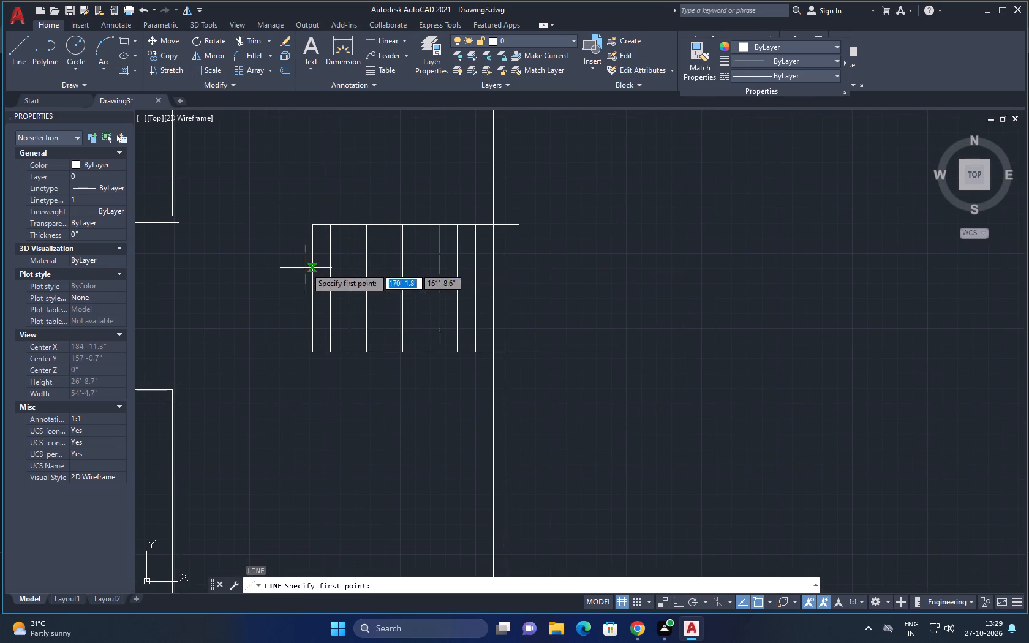
{"action": "left_click", "coordinate": [312, 287]}
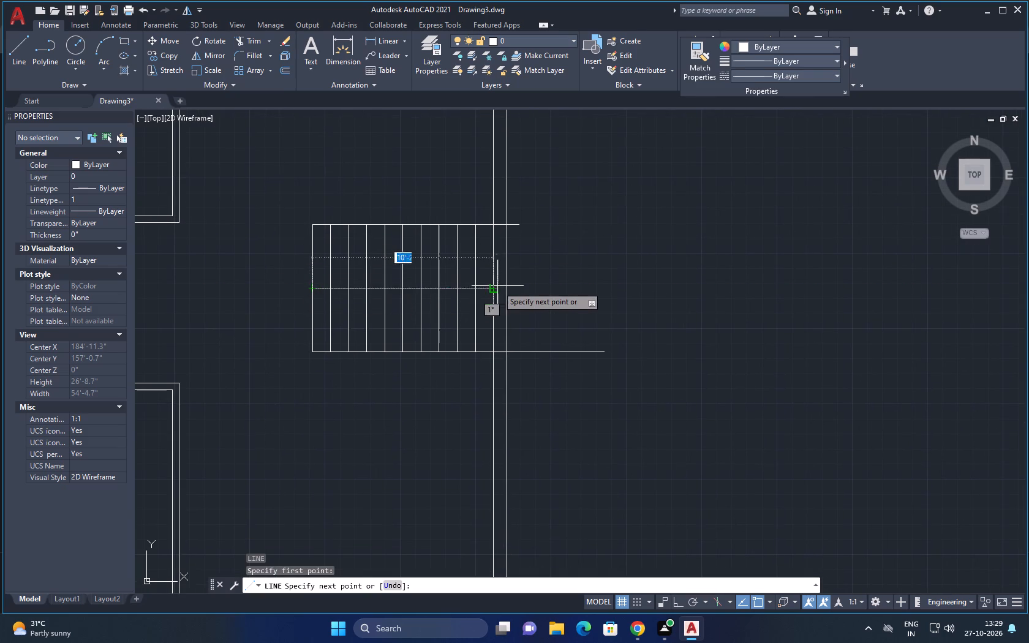
{"action": "scroll", "coordinate": [503, 286], "scroll_direction": "up", "scroll_amount": 1}
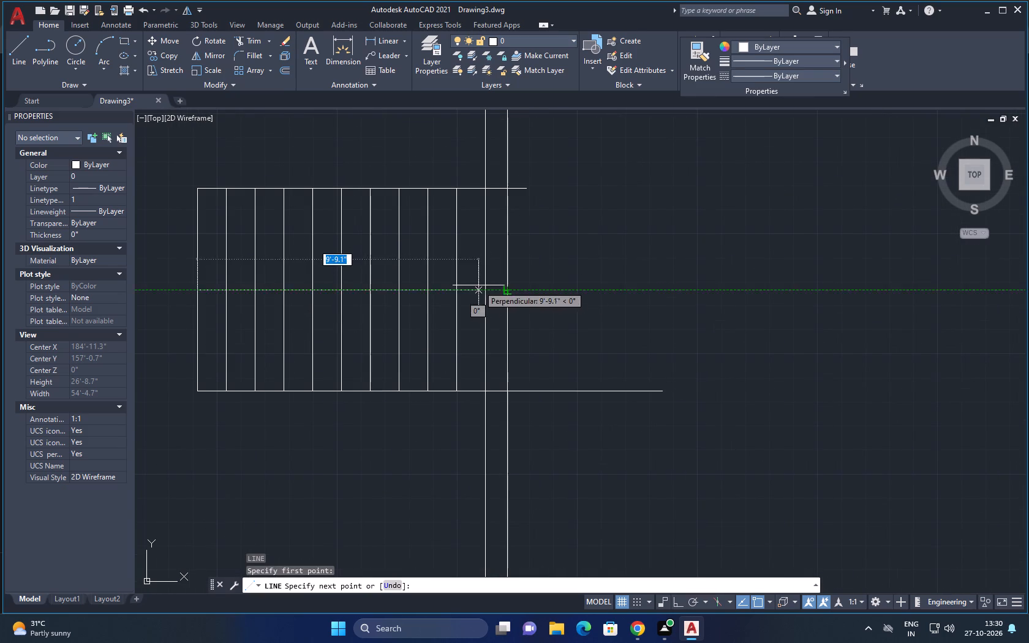
{"action": "left_click", "coordinate": [486, 288]}
{"action": "key", "text": "Escape"}
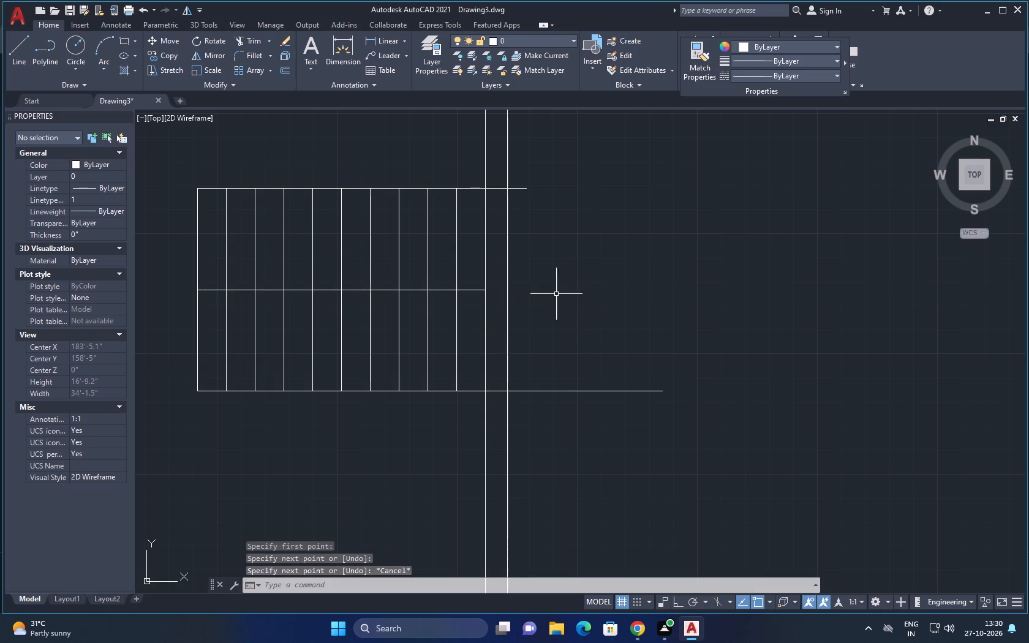
{"action": "key", "text": "Escape"}
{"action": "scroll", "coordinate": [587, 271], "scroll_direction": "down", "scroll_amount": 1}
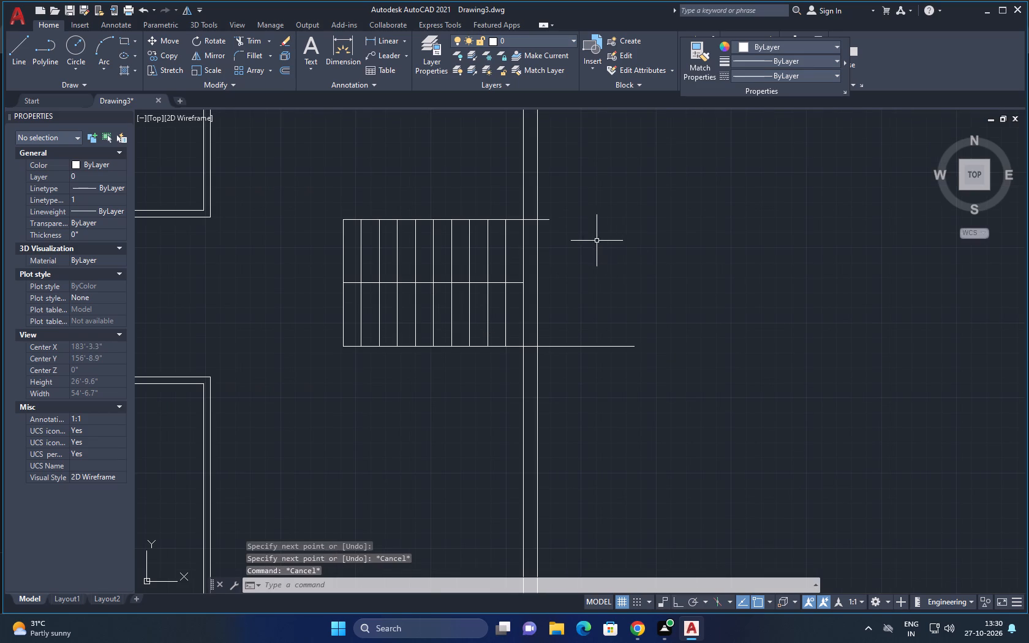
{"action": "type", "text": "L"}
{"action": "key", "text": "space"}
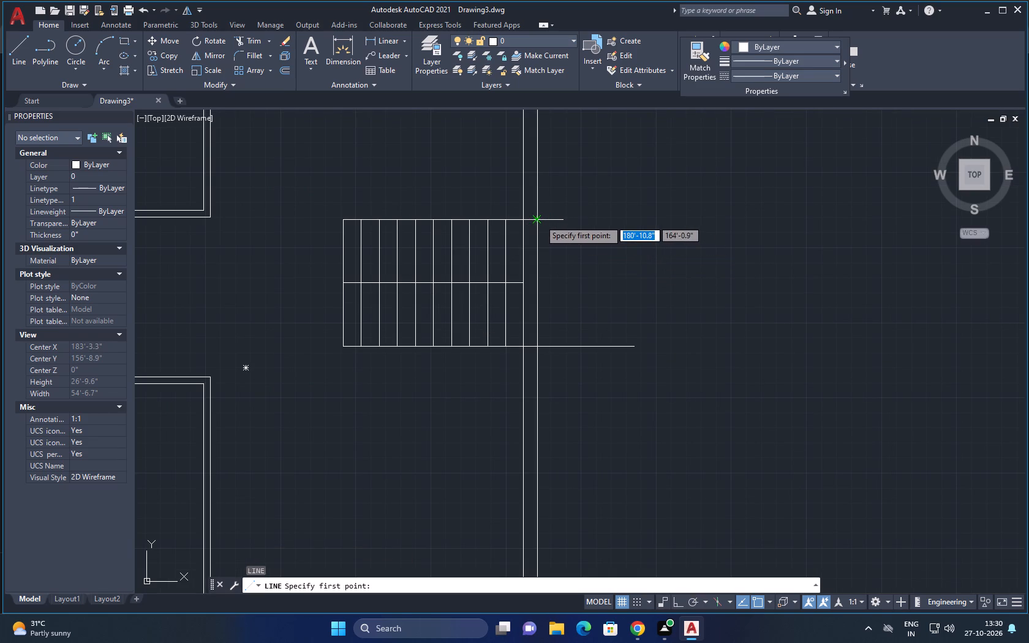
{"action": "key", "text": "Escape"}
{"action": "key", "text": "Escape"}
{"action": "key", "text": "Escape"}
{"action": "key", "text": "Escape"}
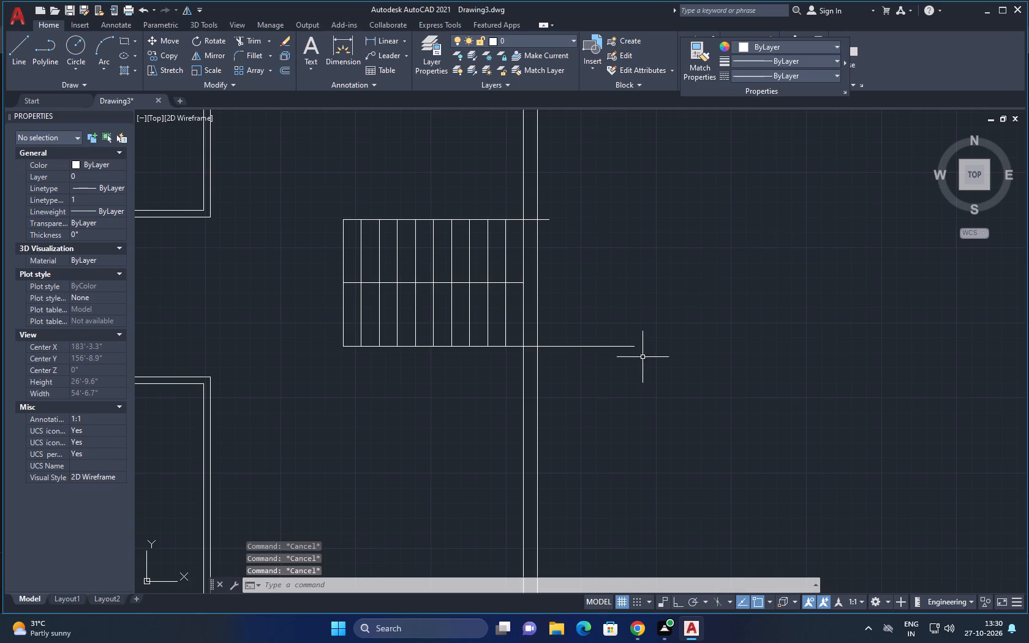
Trim the ends of the two horizontal lines that project beyond the right outer wall's outer face.
{"action": "left_click", "coordinate": [603, 347]}
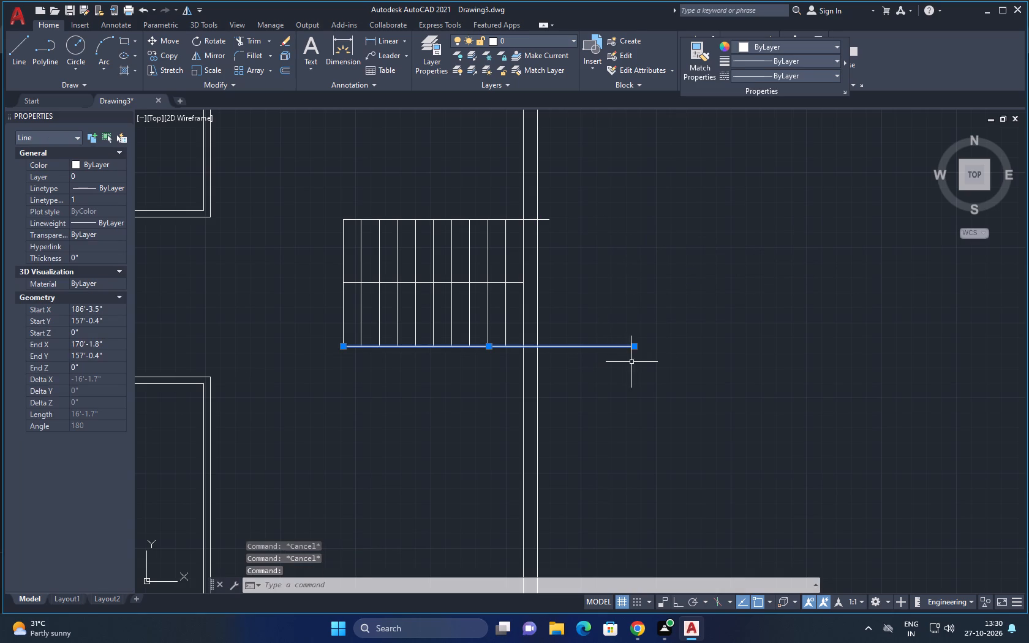
{"action": "key", "text": "Escape"}
{"action": "key", "text": "t"}
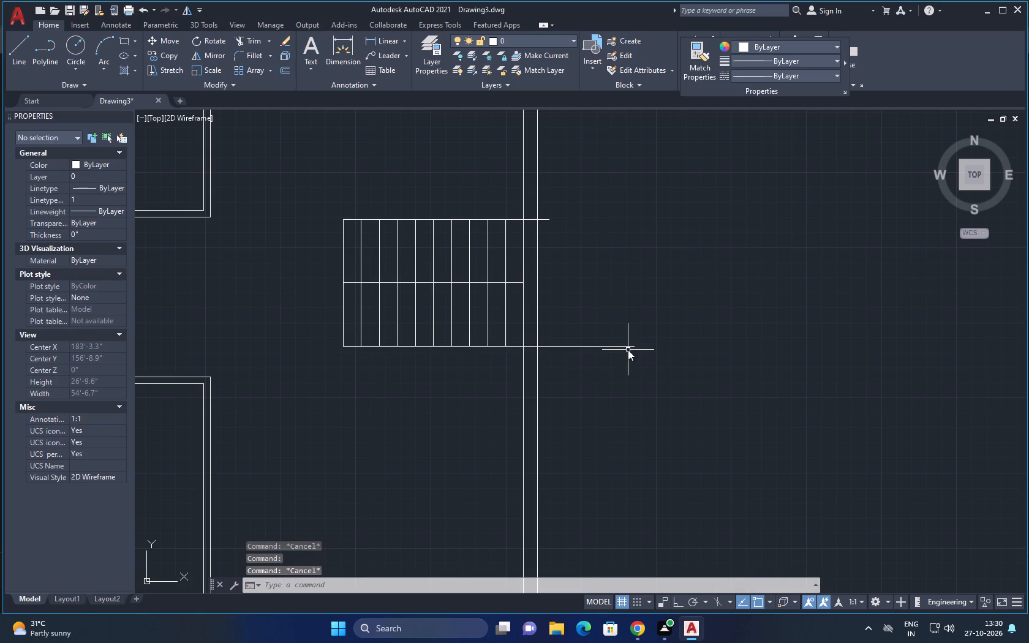
{"action": "type", "text": "R"}
{"action": "key", "text": "space"}
{"action": "key", "text": "space"}
{"action": "left_click_drag", "start_coordinate": [576, 358], "coordinate": [575, 306]}
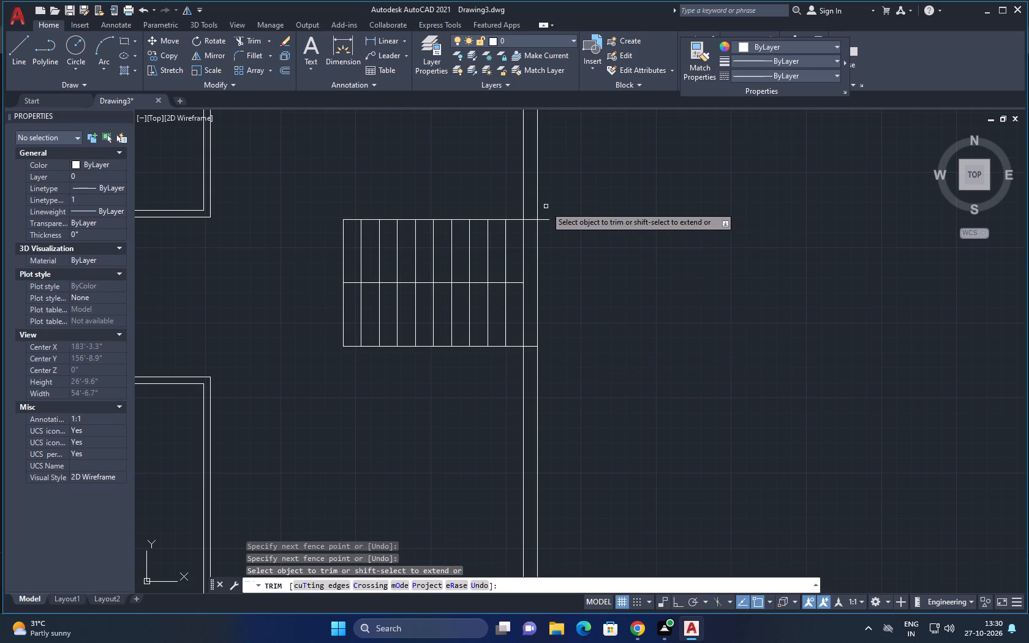
{"action": "left_click_drag", "start_coordinate": [546, 206], "coordinate": [542, 239]}
{"action": "key", "text": "Escape"}
{"action": "key", "text": "Escape"}
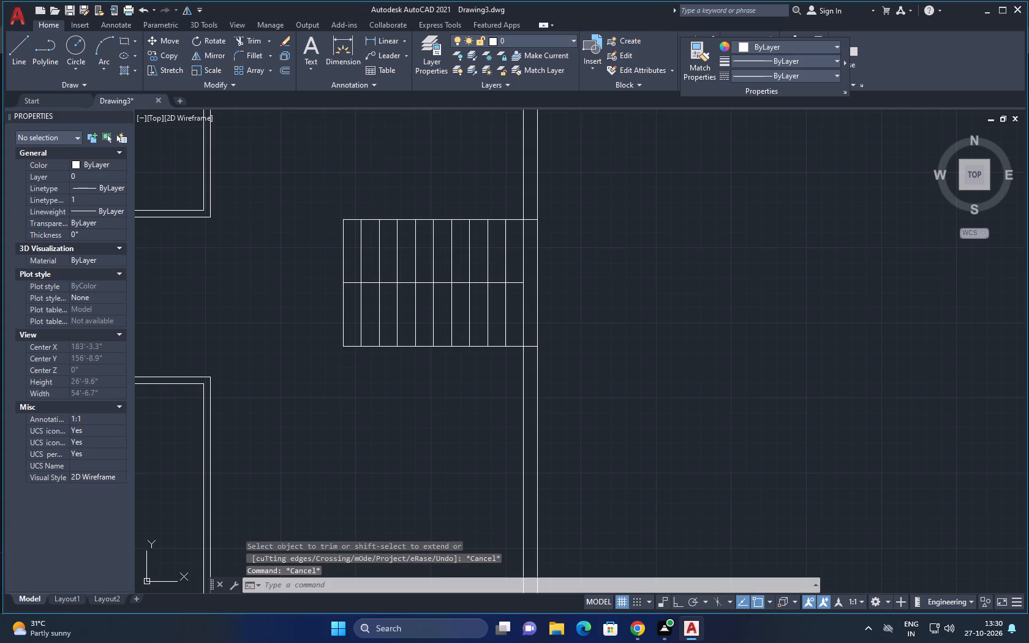
{"action": "key", "text": "Escape"}
{"action": "key", "text": "Escape"}
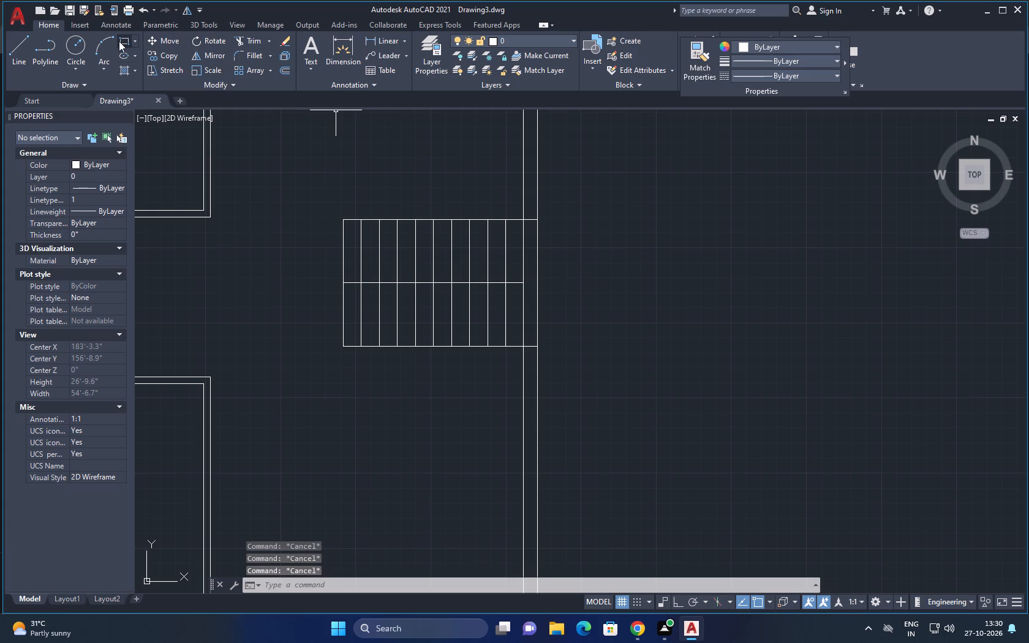
Draw a rectangle about 3'-8" by 7' outside the right wall, starting from the upper horizontal line's outer end.
{"action": "left_click", "coordinate": [119, 41]}
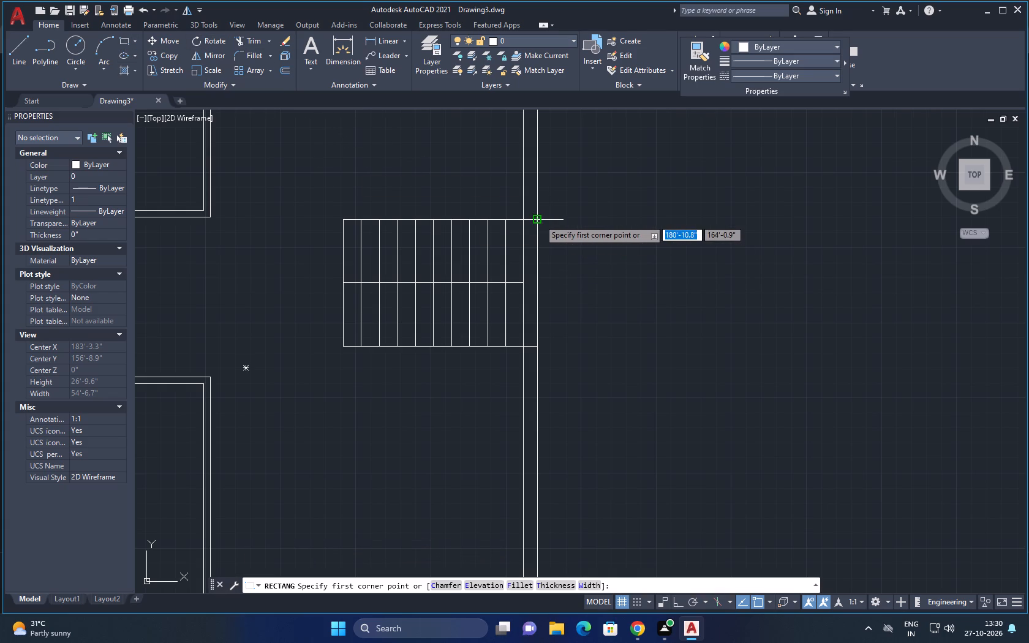
{"action": "left_click", "coordinate": [539, 219]}
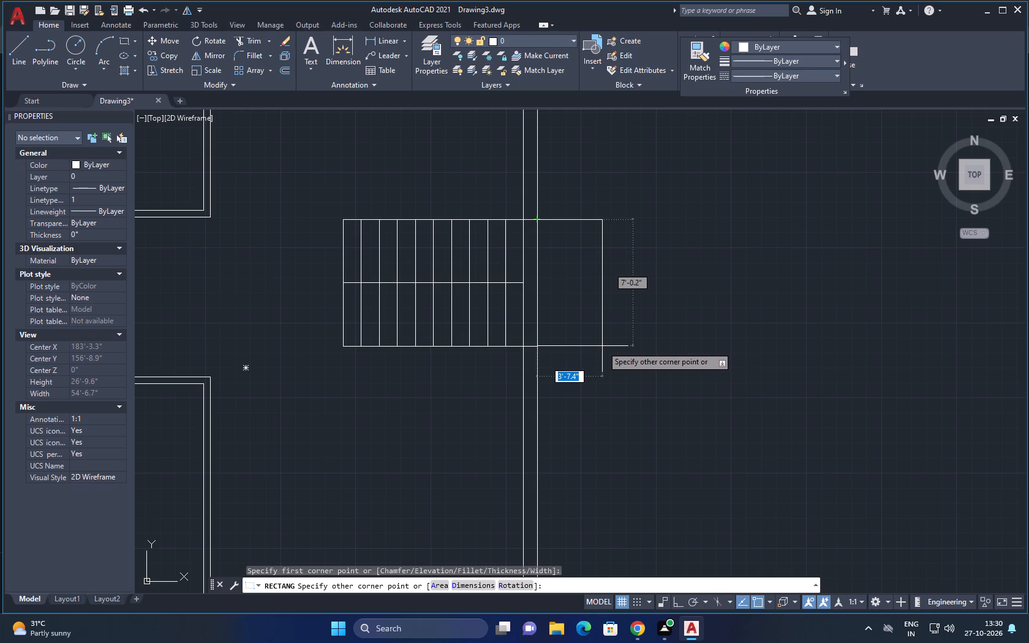
{"action": "scroll", "coordinate": [604, 348], "scroll_direction": "up", "scroll_amount": 2}
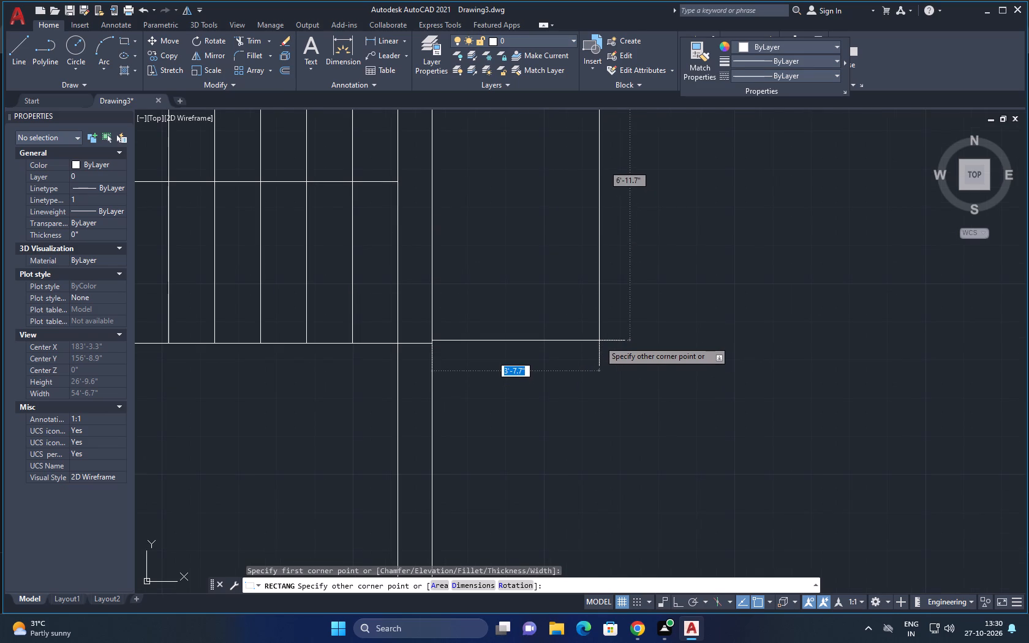
{"action": "left_click", "coordinate": [599, 341]}
{"action": "key", "text": "Escape"}
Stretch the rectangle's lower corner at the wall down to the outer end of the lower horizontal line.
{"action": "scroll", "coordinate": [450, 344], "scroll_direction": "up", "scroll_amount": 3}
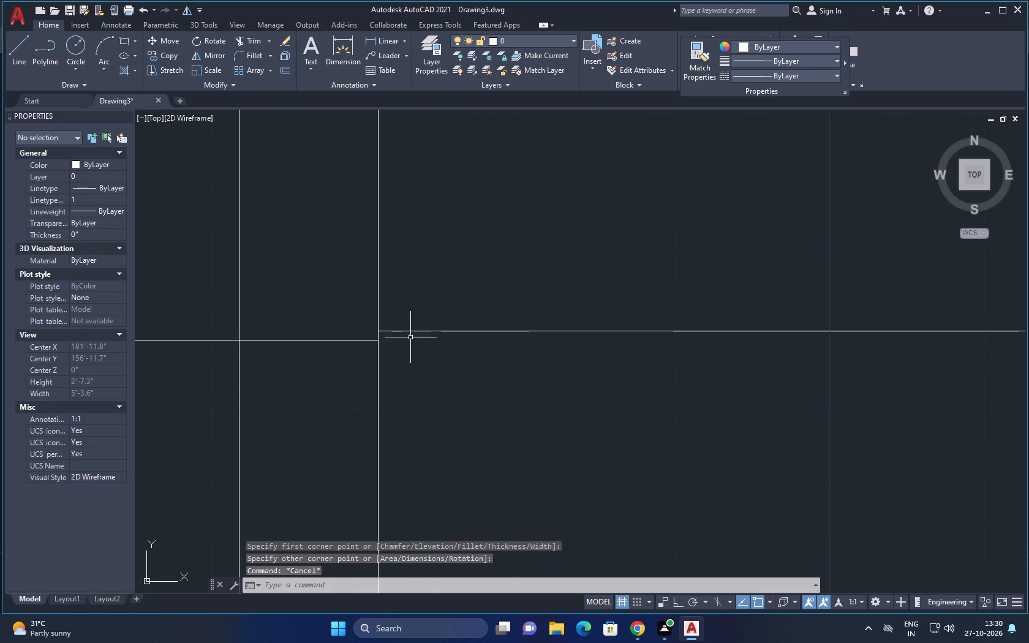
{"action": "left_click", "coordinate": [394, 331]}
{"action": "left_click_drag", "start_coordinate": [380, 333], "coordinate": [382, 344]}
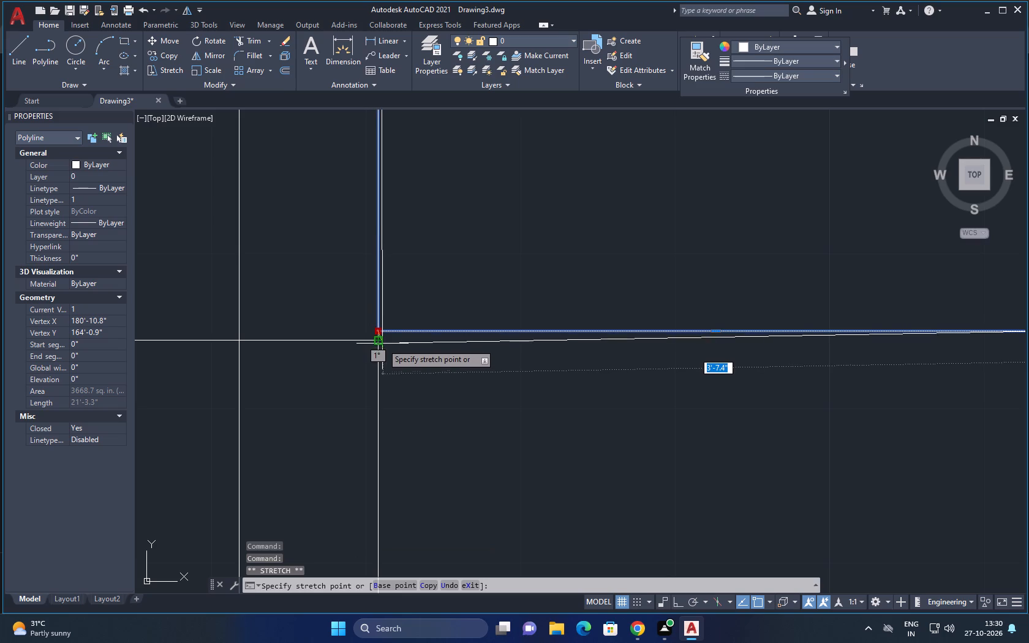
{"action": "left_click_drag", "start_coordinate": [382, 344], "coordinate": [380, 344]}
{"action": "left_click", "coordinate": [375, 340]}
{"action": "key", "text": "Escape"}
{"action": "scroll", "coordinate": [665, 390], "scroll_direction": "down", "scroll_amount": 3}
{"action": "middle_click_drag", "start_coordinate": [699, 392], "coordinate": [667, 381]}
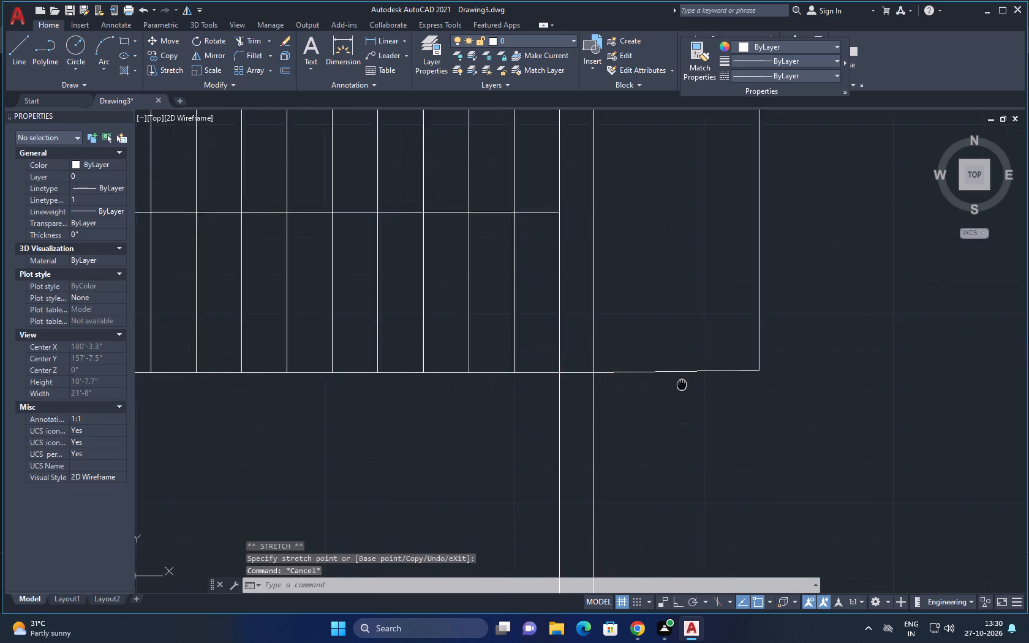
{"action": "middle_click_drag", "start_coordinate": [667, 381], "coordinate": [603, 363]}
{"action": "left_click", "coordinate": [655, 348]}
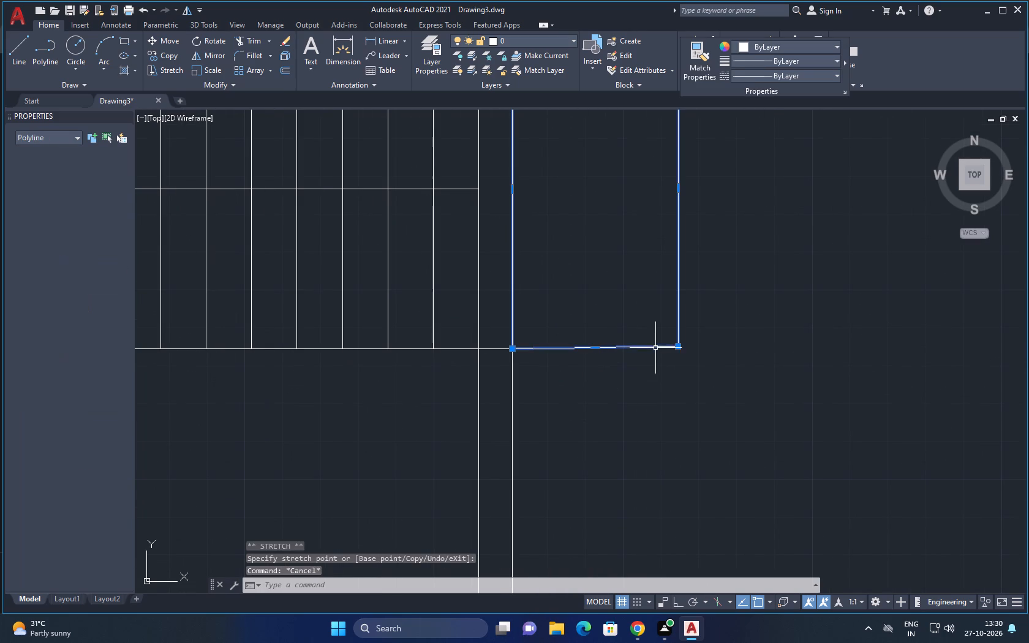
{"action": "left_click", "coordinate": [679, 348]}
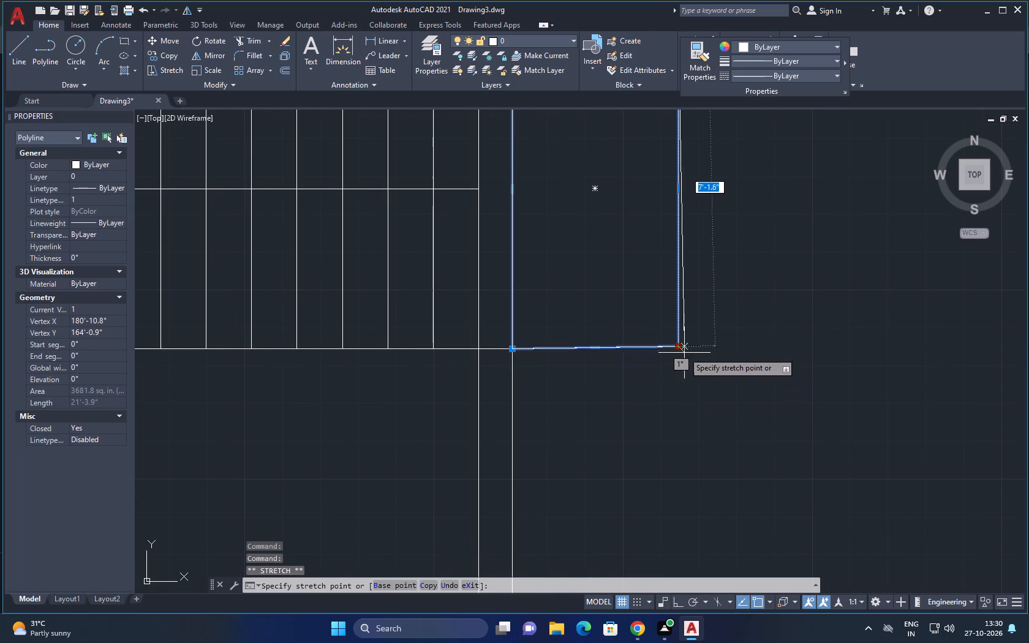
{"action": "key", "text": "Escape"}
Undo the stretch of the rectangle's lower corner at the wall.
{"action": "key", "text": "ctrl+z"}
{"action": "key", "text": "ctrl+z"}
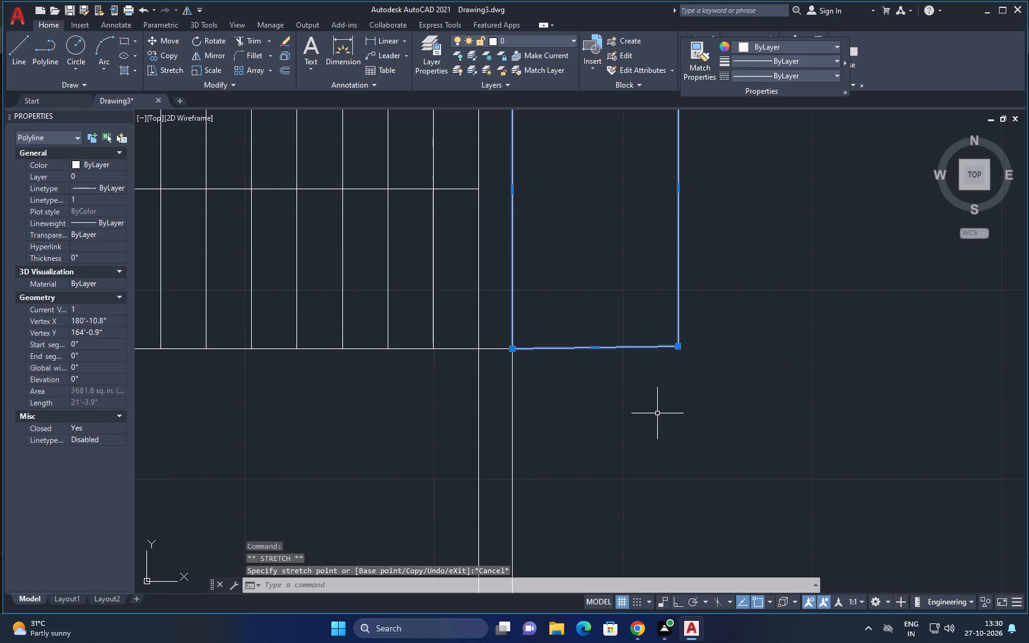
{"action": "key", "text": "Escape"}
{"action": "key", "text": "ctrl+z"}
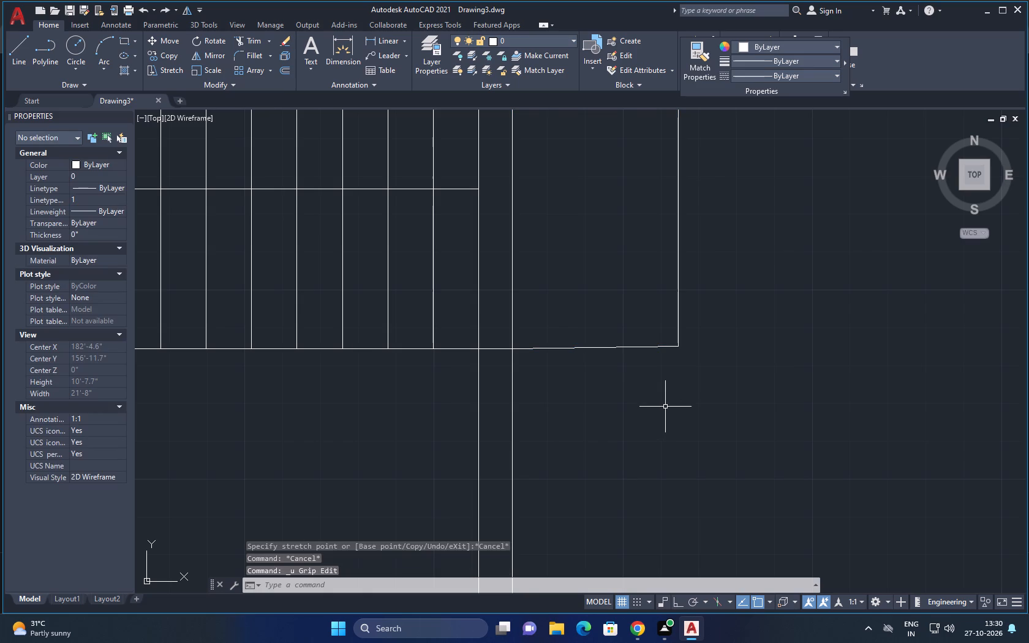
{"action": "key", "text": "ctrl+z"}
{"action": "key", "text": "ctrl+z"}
Turn on Ortho mode.
{"action": "scroll", "coordinate": [650, 401], "scroll_direction": "down", "scroll_amount": 4}
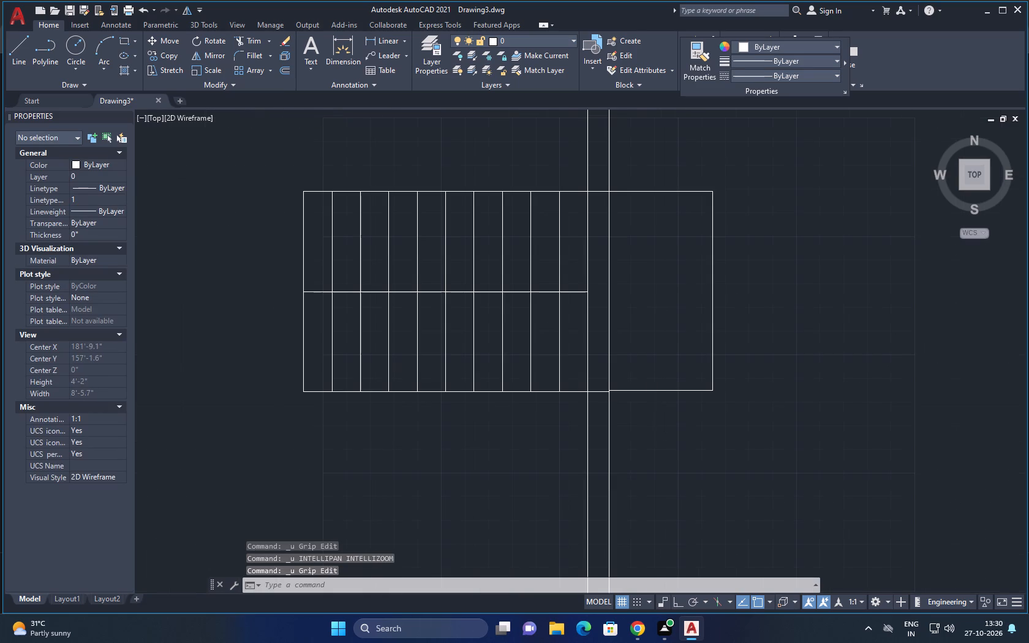
{"action": "left_click", "coordinate": [674, 603]}
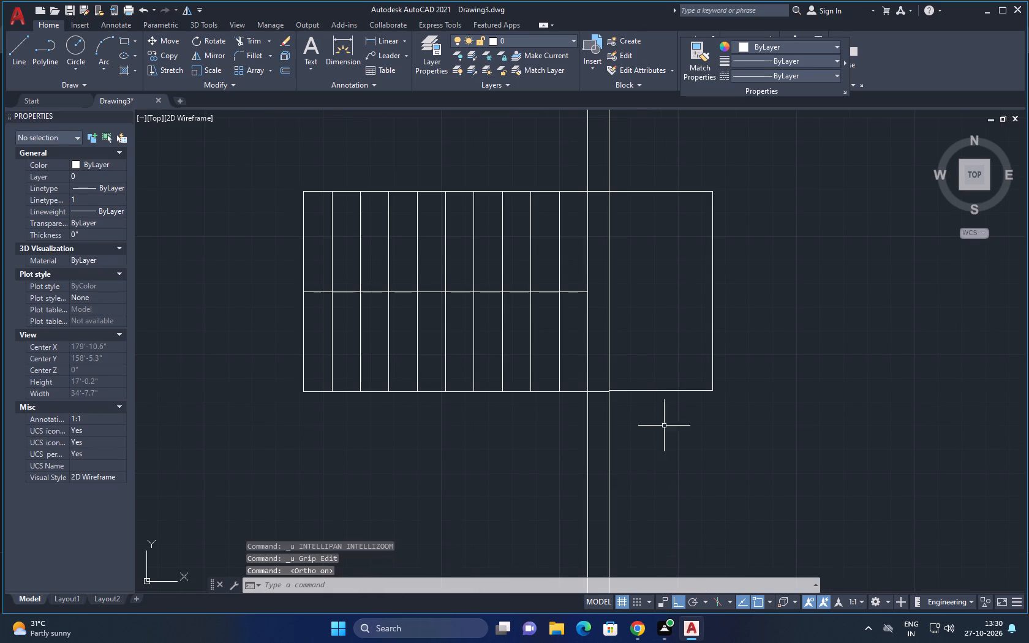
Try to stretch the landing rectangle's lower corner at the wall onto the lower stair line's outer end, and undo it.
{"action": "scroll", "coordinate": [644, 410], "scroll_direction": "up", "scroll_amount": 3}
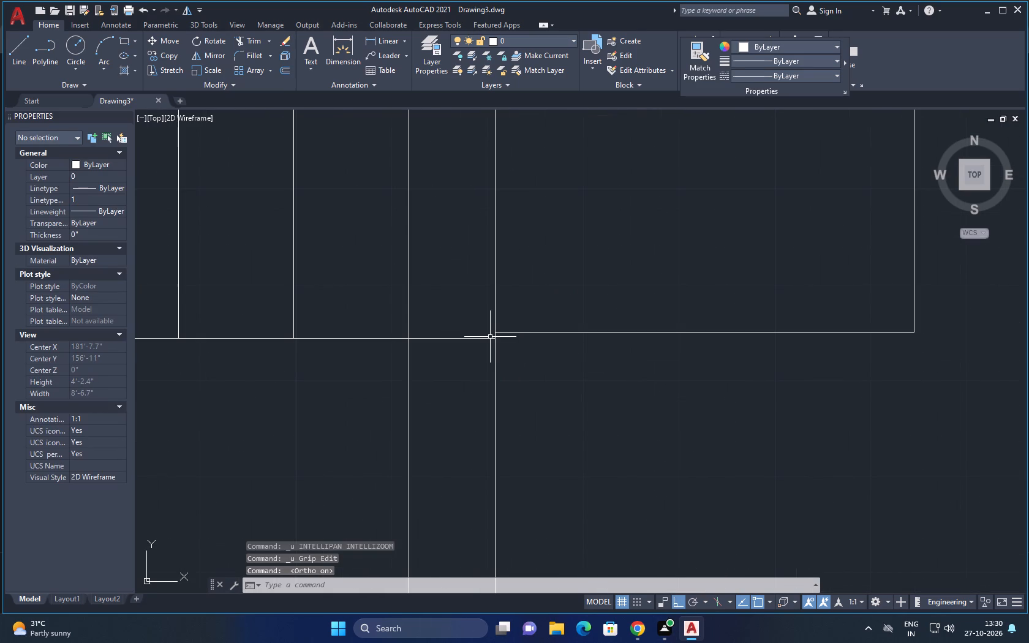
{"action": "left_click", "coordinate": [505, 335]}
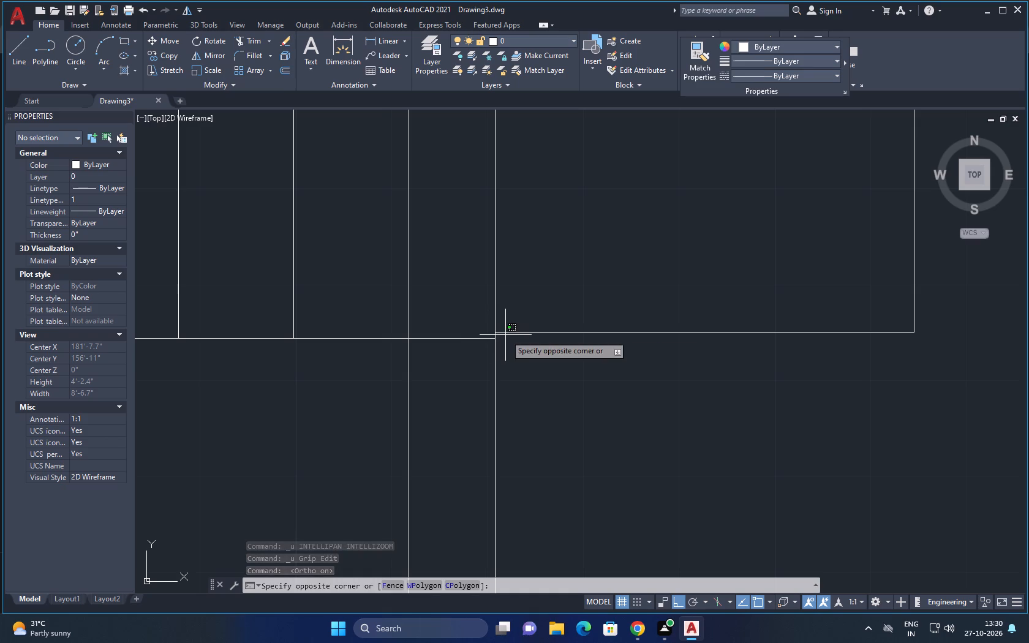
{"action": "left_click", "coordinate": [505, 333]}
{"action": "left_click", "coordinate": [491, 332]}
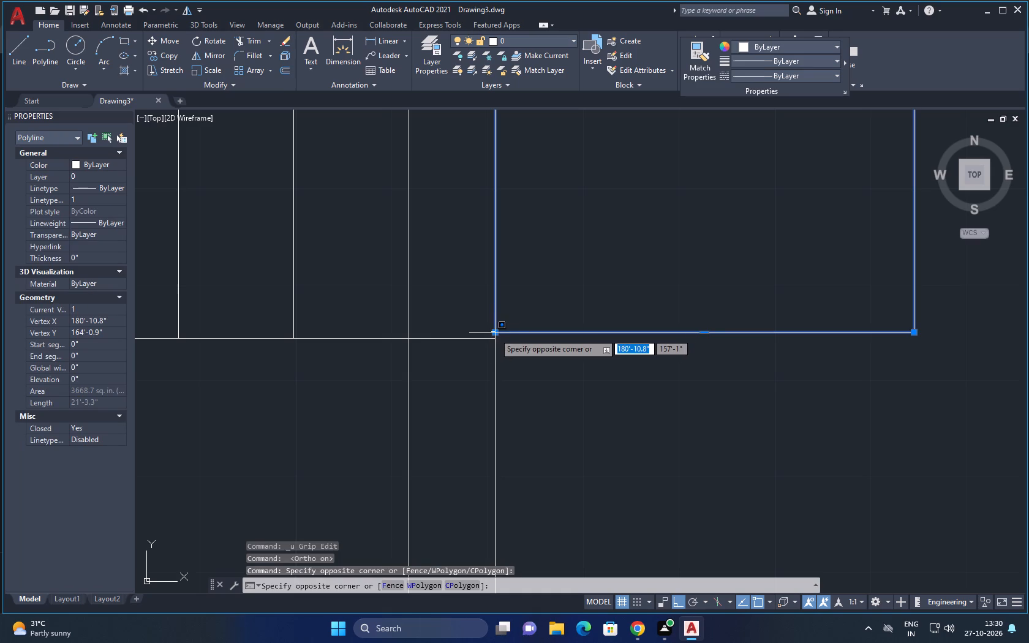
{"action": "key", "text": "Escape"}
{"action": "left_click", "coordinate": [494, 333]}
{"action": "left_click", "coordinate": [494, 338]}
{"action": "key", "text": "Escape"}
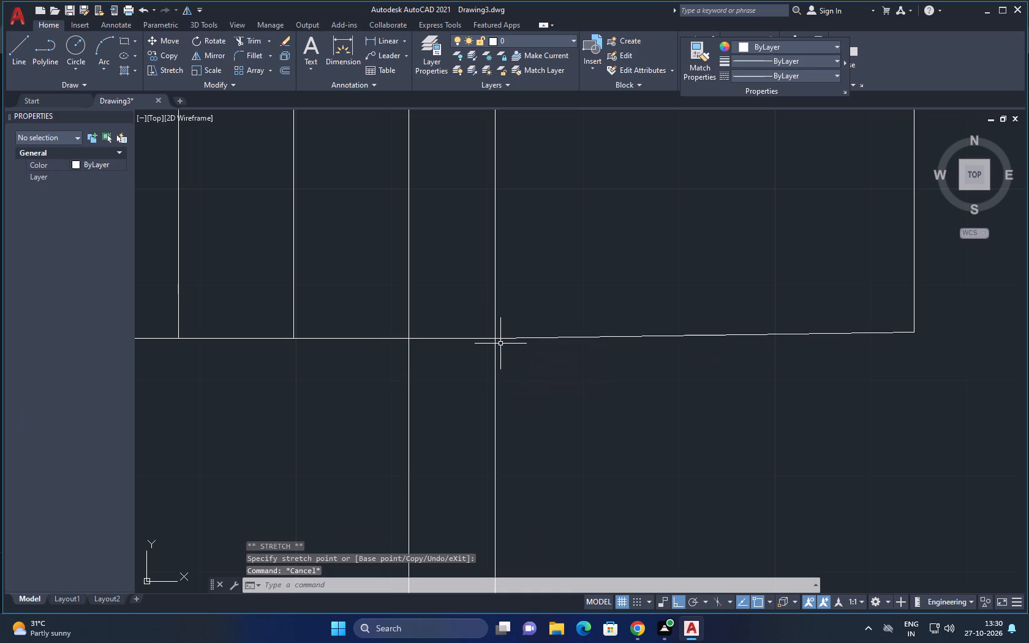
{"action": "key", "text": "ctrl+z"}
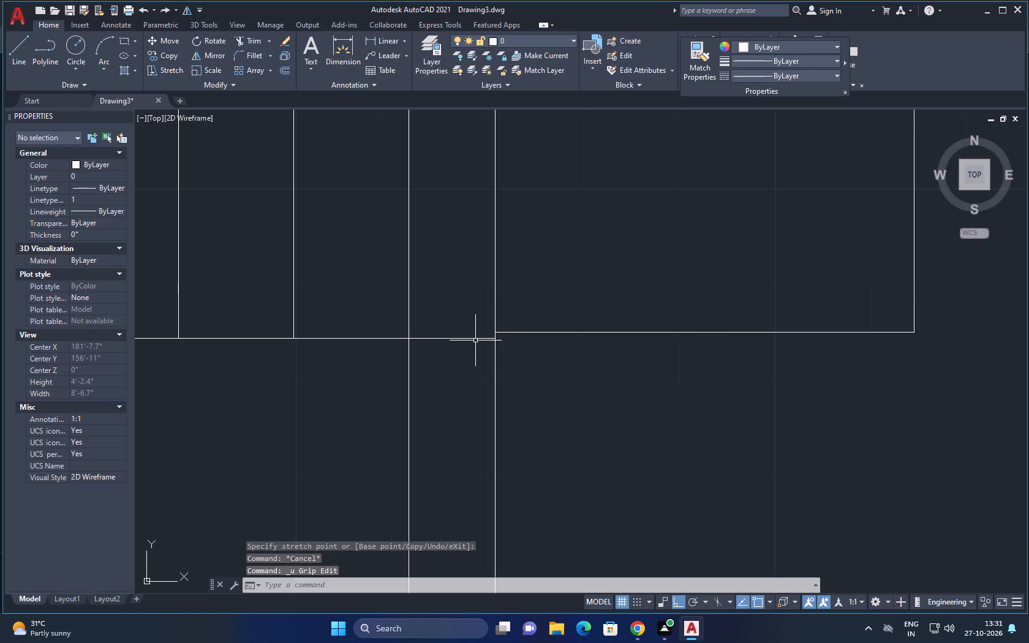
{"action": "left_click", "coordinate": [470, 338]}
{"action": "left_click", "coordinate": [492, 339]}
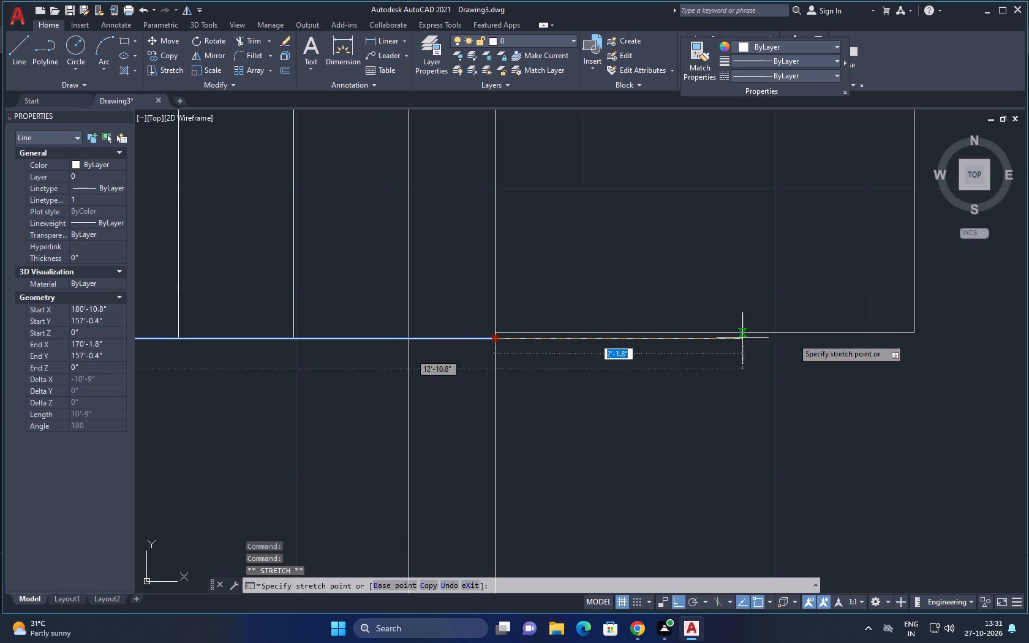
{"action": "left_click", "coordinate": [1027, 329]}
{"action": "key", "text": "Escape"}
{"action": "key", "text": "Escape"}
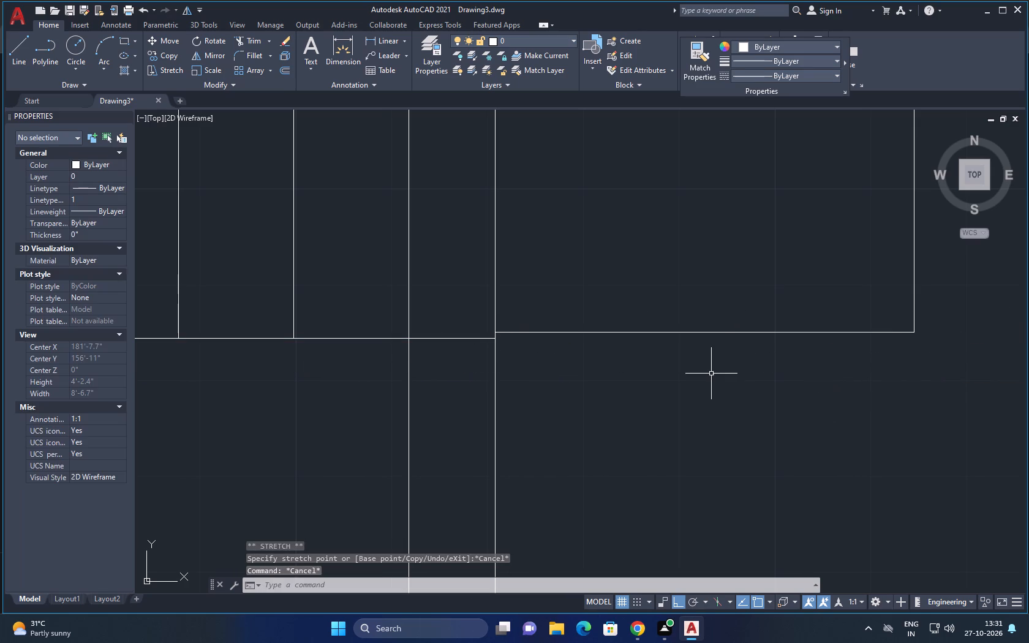
Stretch the lower stair line's outer end horizontally past the landing's outer side, to a line length of about 14'-8".
{"action": "left_click", "coordinate": [486, 338]}
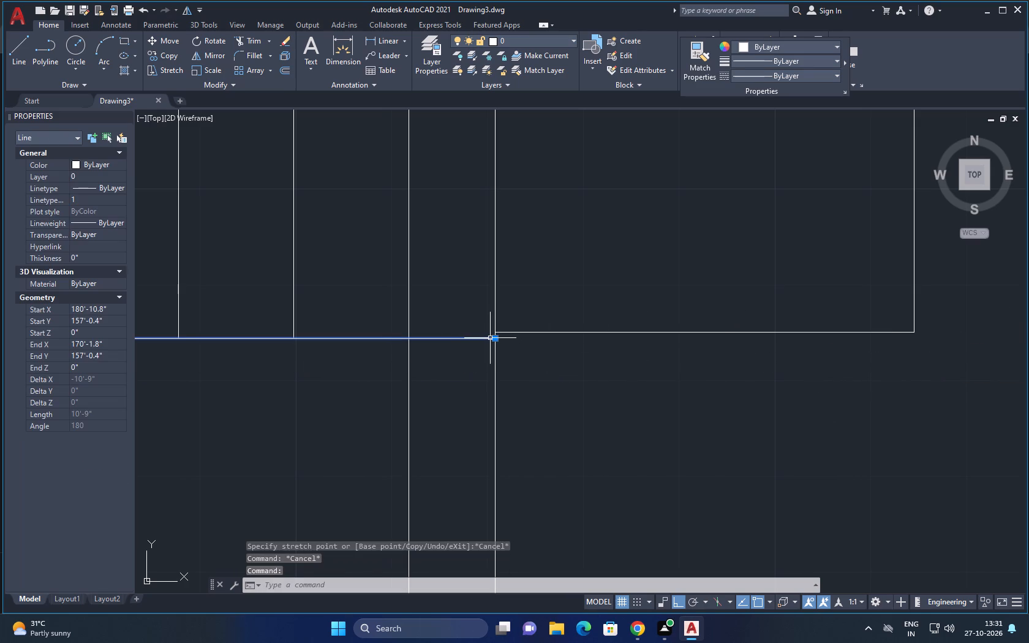
{"action": "left_click", "coordinate": [494, 338]}
{"action": "left_click", "coordinate": [949, 338]}
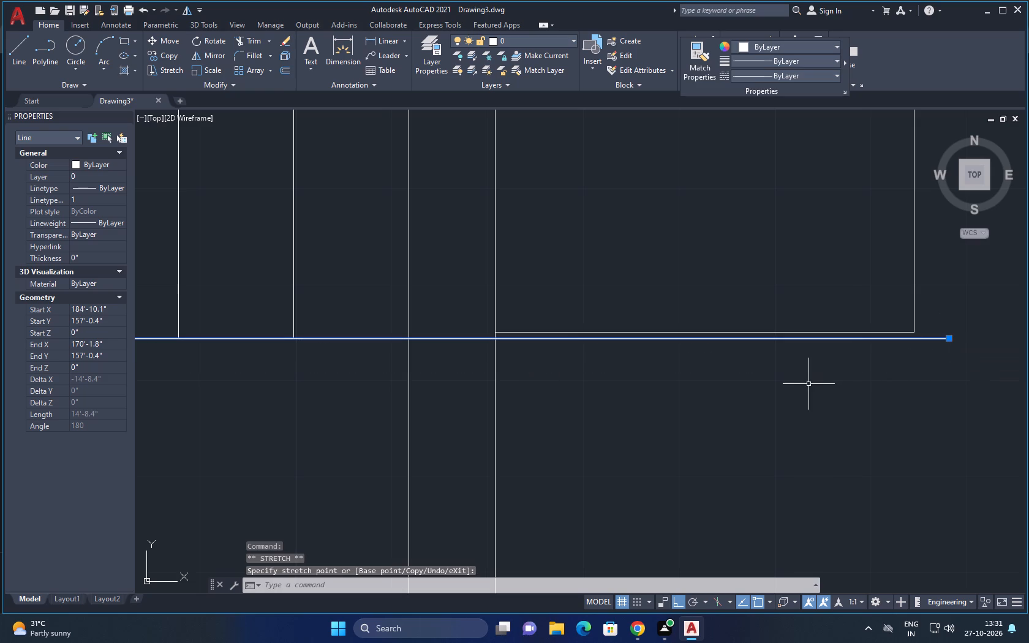
{"action": "key", "text": "Escape"}
Stretch the landing rectangle's lower edge straight down onto the extended lower stair line.
{"action": "scroll", "coordinate": [732, 323], "scroll_direction": "up", "scroll_amount": 2}
{"action": "left_click", "coordinate": [691, 346]}
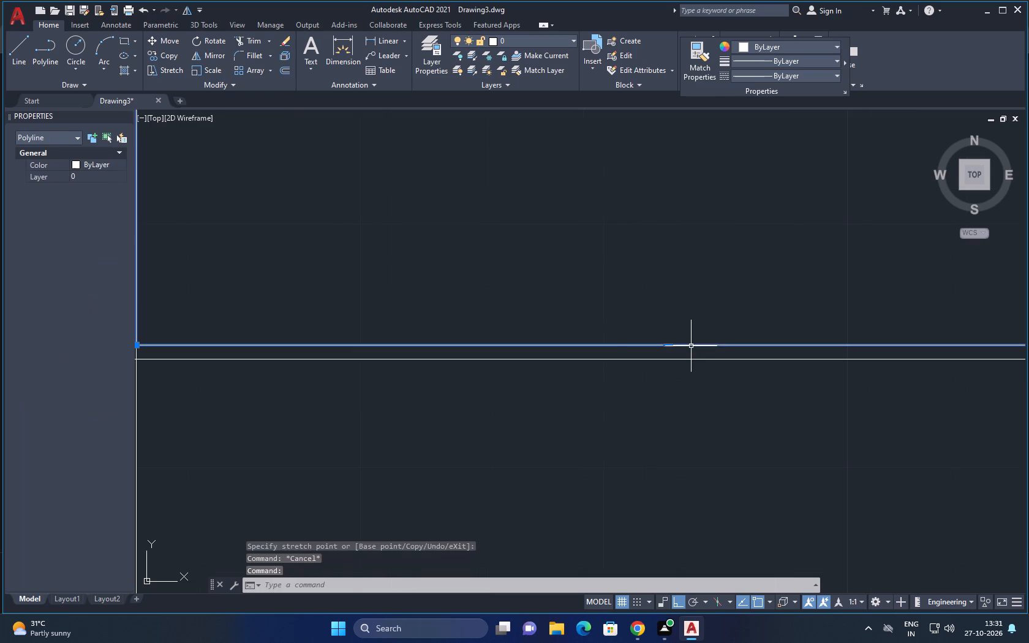
{"action": "left_click", "coordinate": [667, 347]}
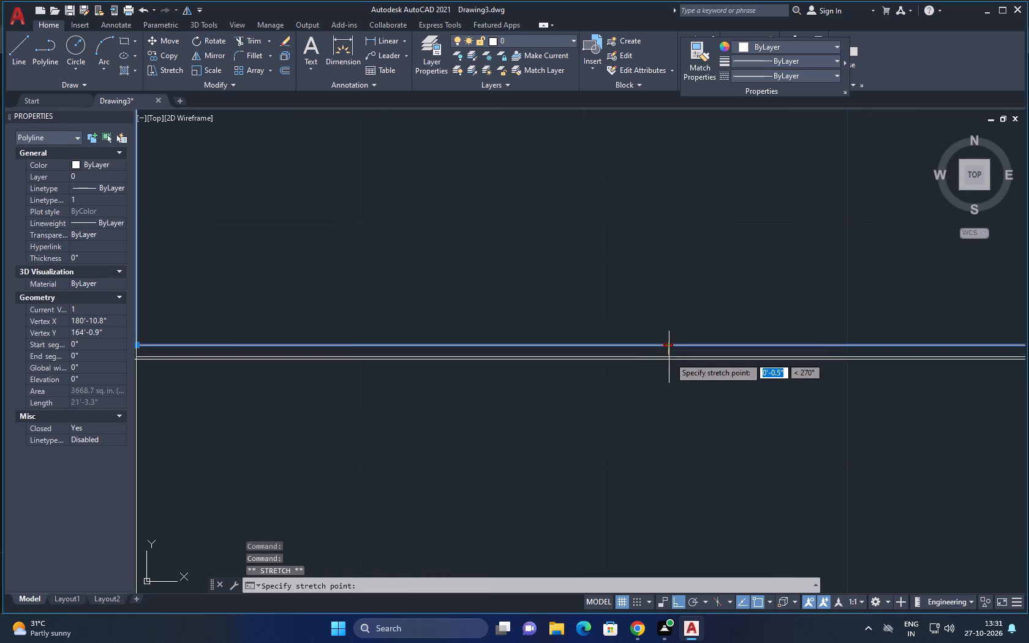
{"action": "left_click", "coordinate": [670, 358]}
{"action": "key", "text": "Escape"}
{"action": "key", "text": "Escape"}
Shorten the lower stair line by stretching its outer end back to the outer face of the right wall.
{"action": "scroll", "coordinate": [771, 449], "scroll_direction": "down", "scroll_amount": 2}
{"action": "middle_click_drag", "start_coordinate": [725, 436], "coordinate": [679, 424]}
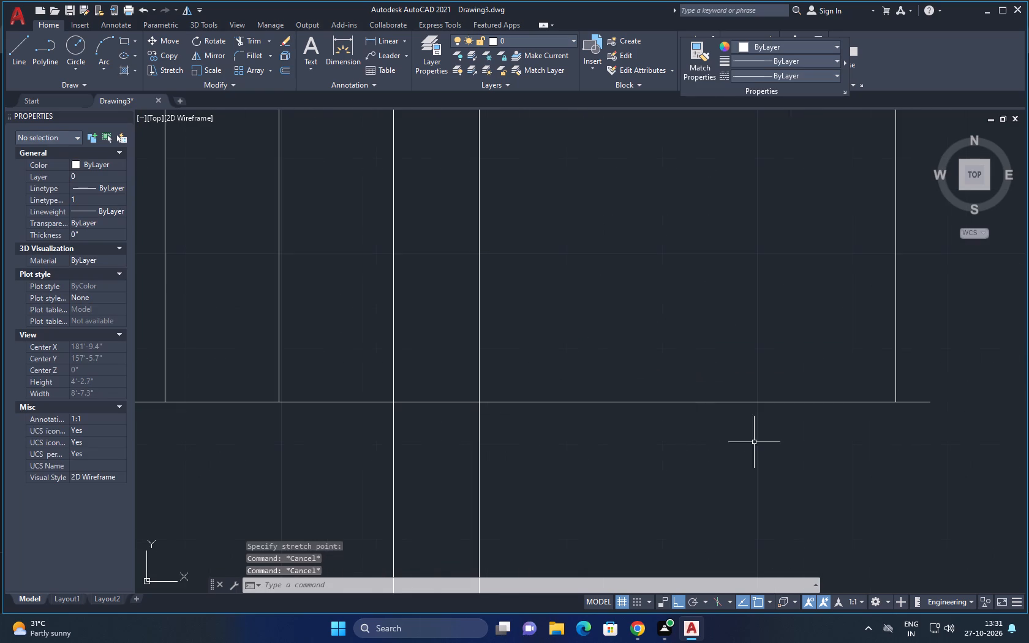
{"action": "left_click", "coordinate": [913, 402]}
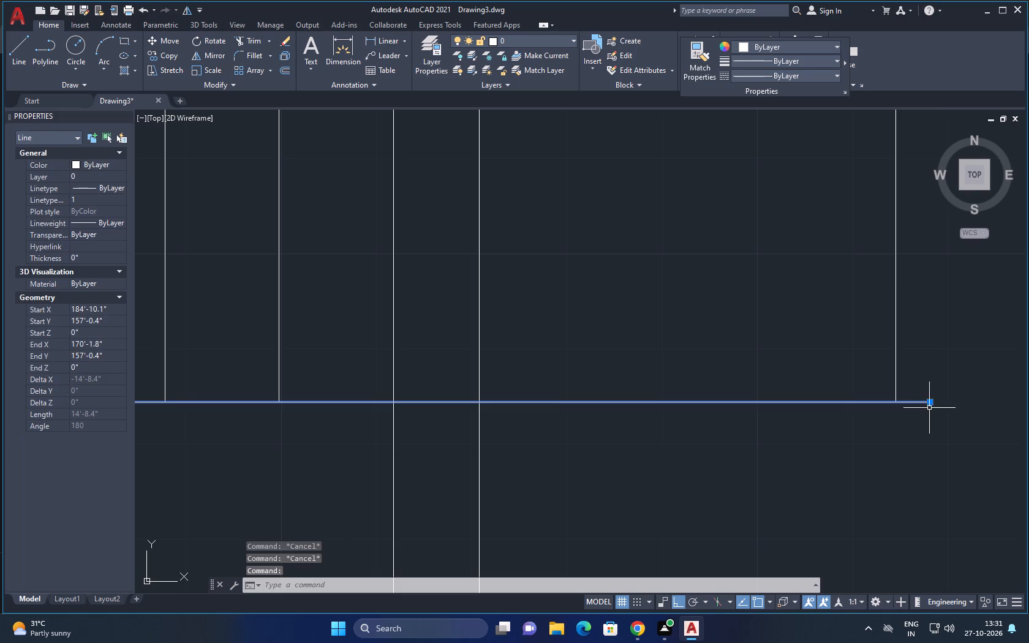
{"action": "left_click", "coordinate": [931, 400]}
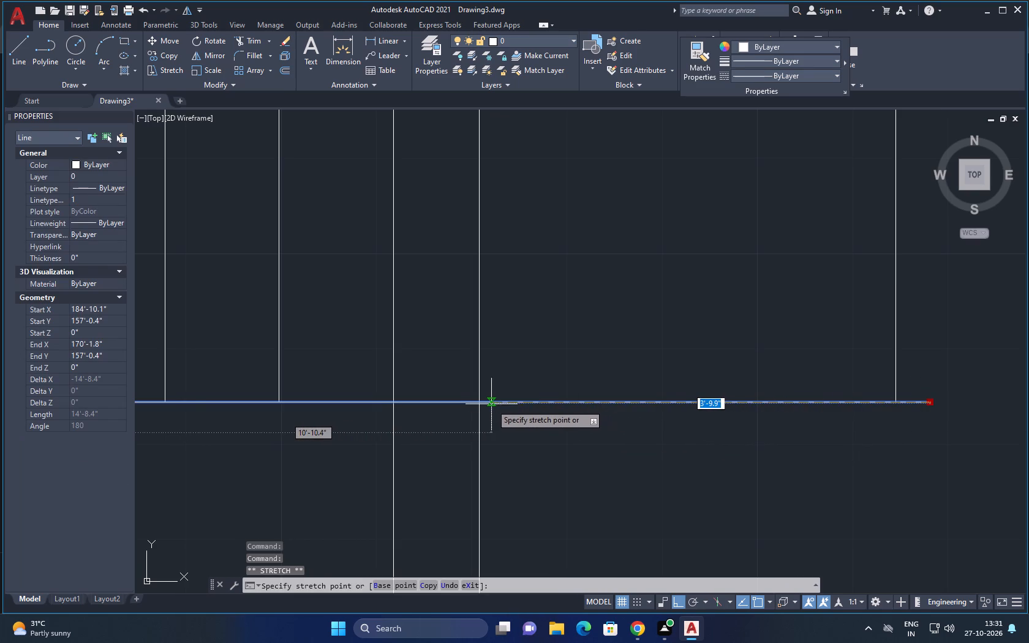
{"action": "left_click", "coordinate": [482, 402]}
{"action": "key", "text": "Escape"}
{"action": "key", "text": "Escape"}
{"action": "key", "text": "Escape"}
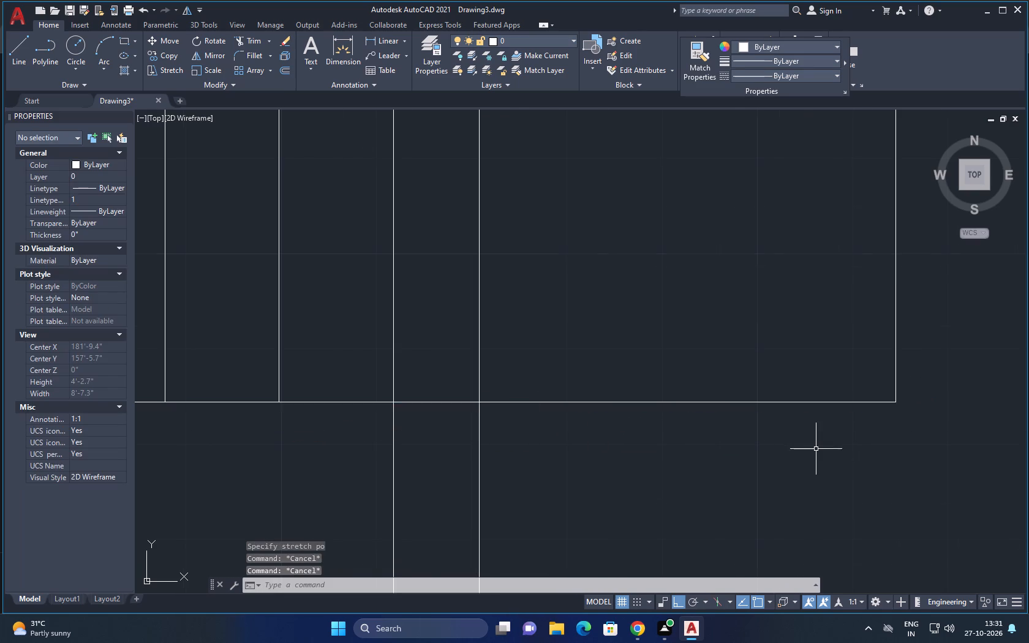
Offset the landing rectangle outward by about 7.4" to form the landing's outer wall face.
{"action": "scroll", "coordinate": [816, 449], "scroll_direction": "down", "scroll_amount": 3}
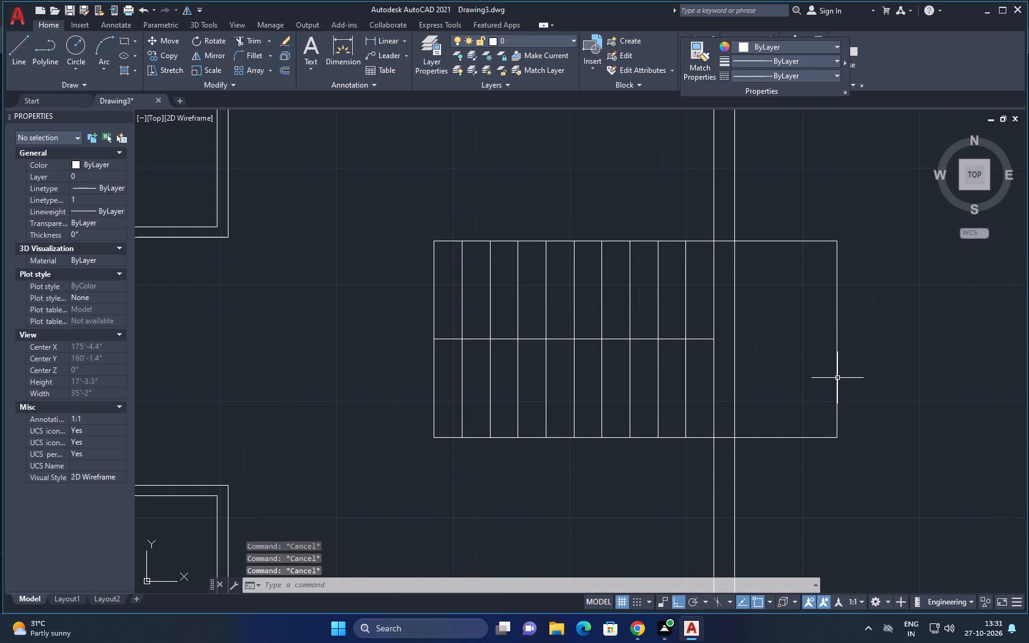
{"action": "left_click", "coordinate": [837, 377]}
{"action": "type", "text": "O"}
{"action": "key", "text": "space"}
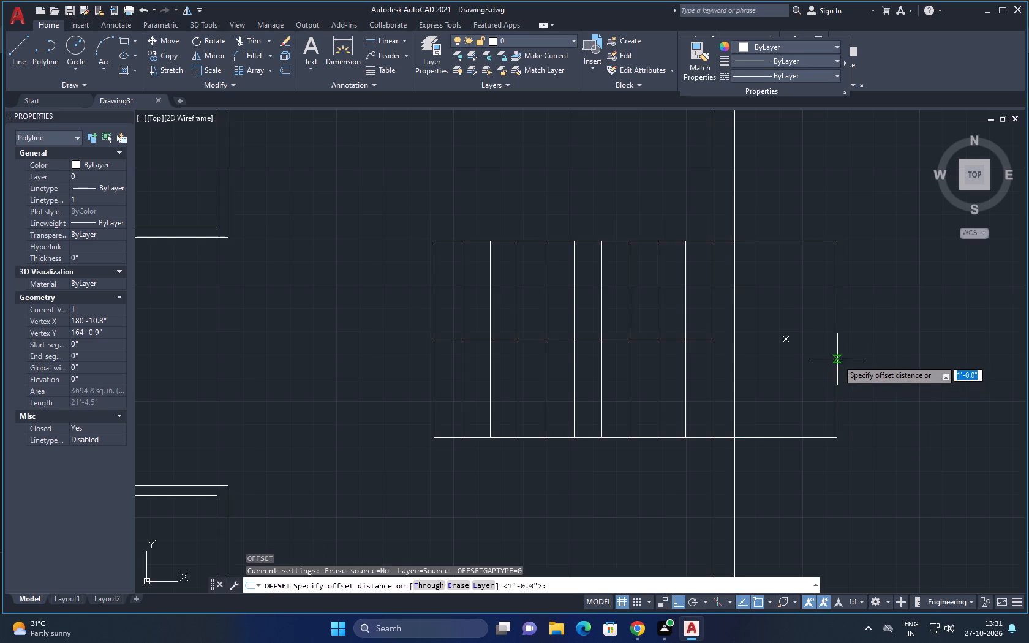
{"action": "left_click", "coordinate": [837, 342]}
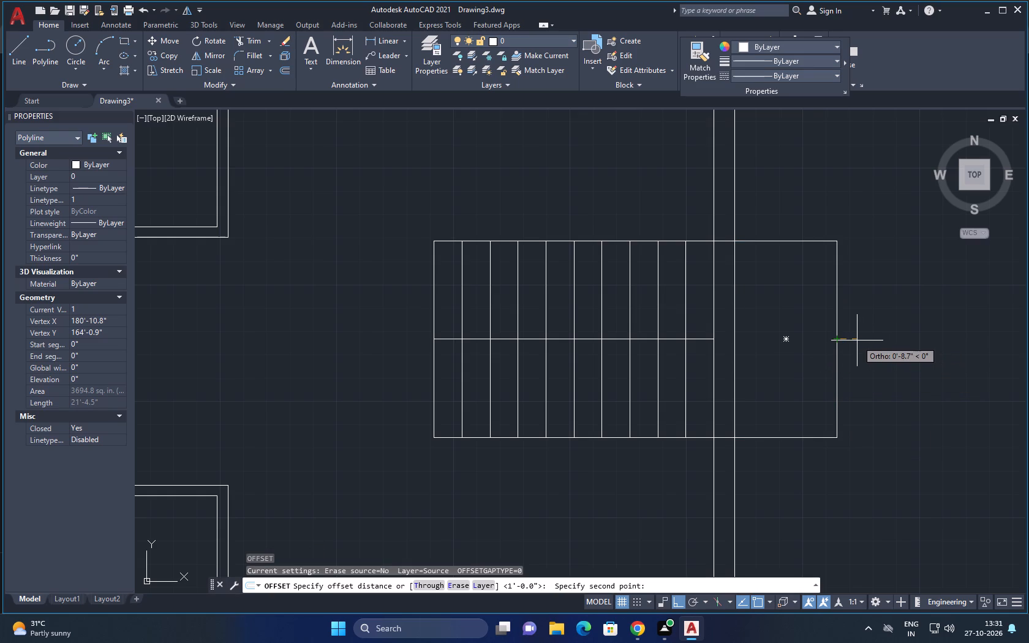
{"action": "left_click", "coordinate": [854, 340]}
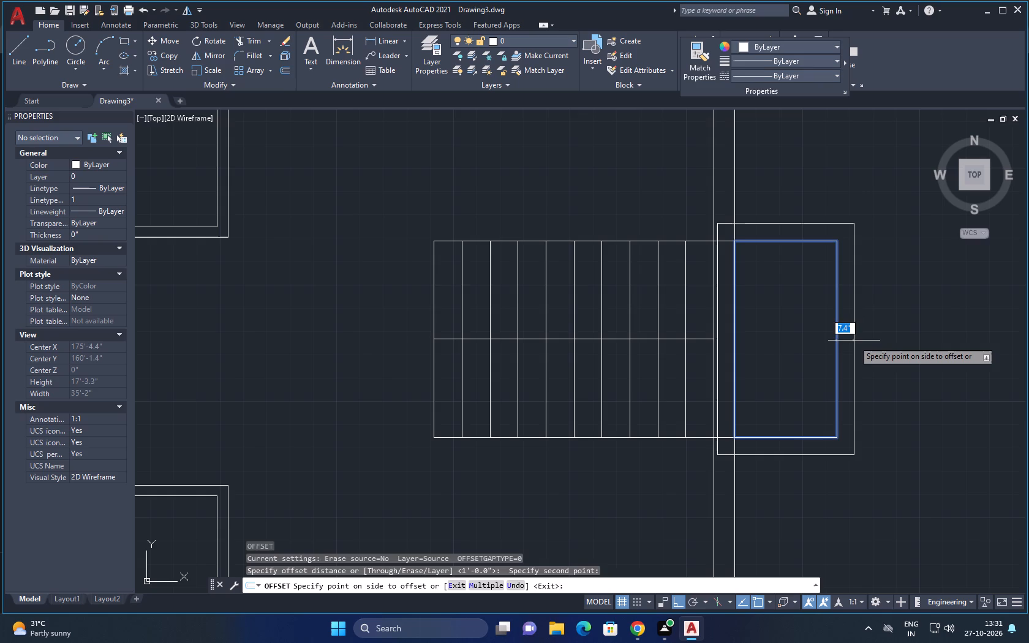
{"action": "left_click", "coordinate": [854, 340]}
{"action": "key", "text": "Escape"}
{"action": "key", "text": "Escape"}
Trim the portions of the offset landing outline that lie inside the right outer wall.
{"action": "type", "text": "TR"}
{"action": "key", "text": "space"}
{"action": "key", "text": "space"}
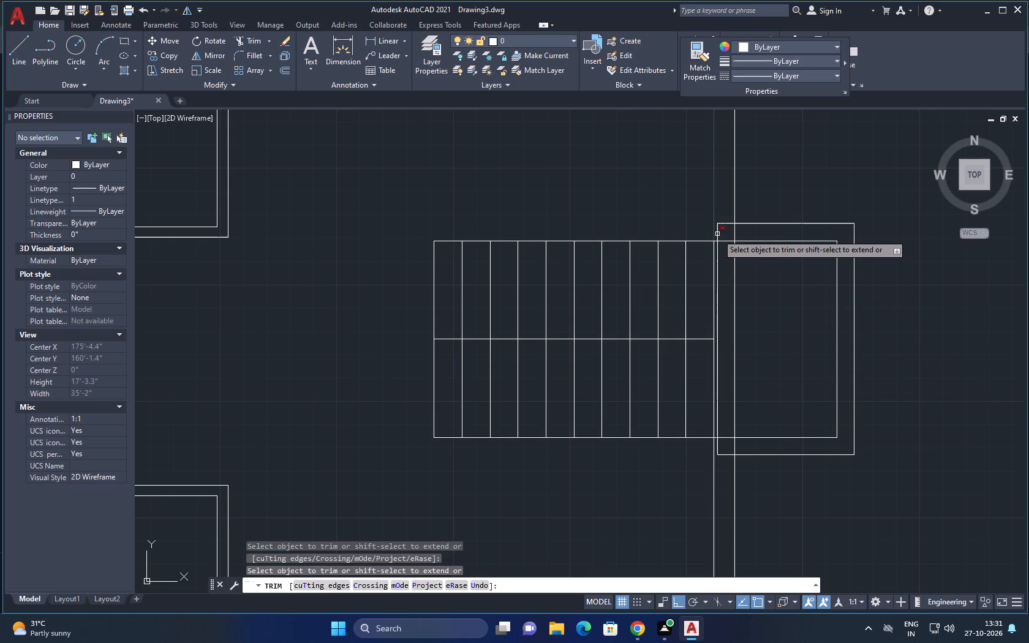
{"action": "left_click", "coordinate": [718, 234]}
{"action": "left_click", "coordinate": [719, 224]}
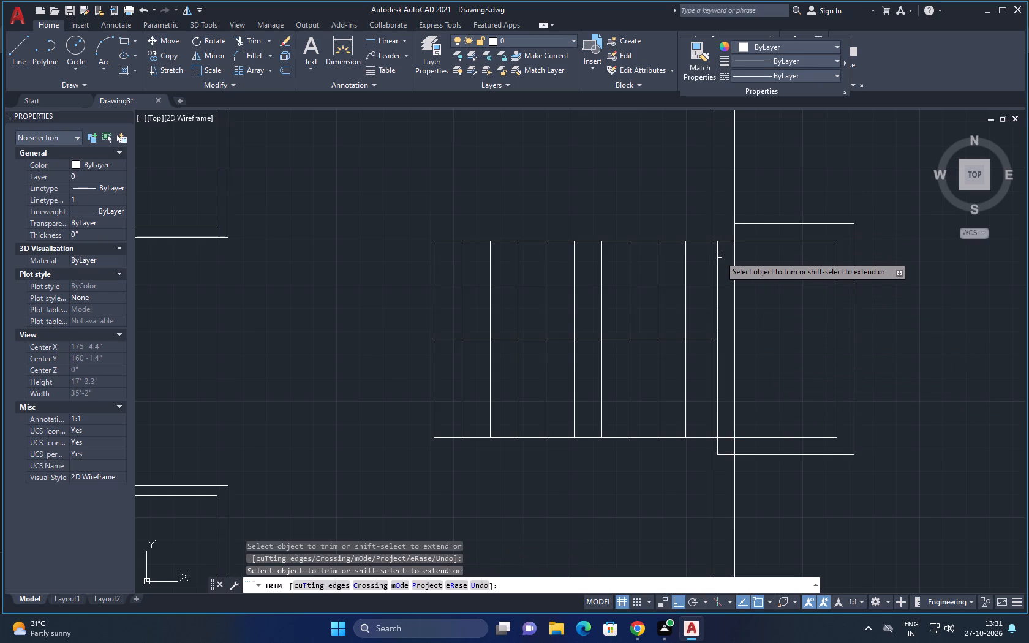
{"action": "left_click", "coordinate": [717, 256]}
{"action": "left_click", "coordinate": [718, 444]}
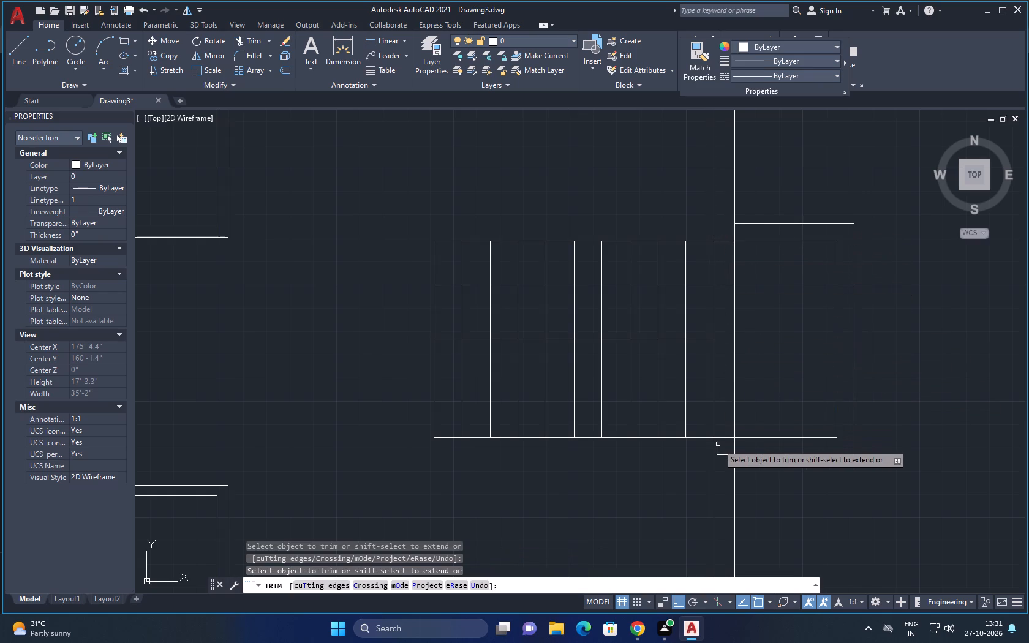
{"action": "left_click", "coordinate": [723, 455]}
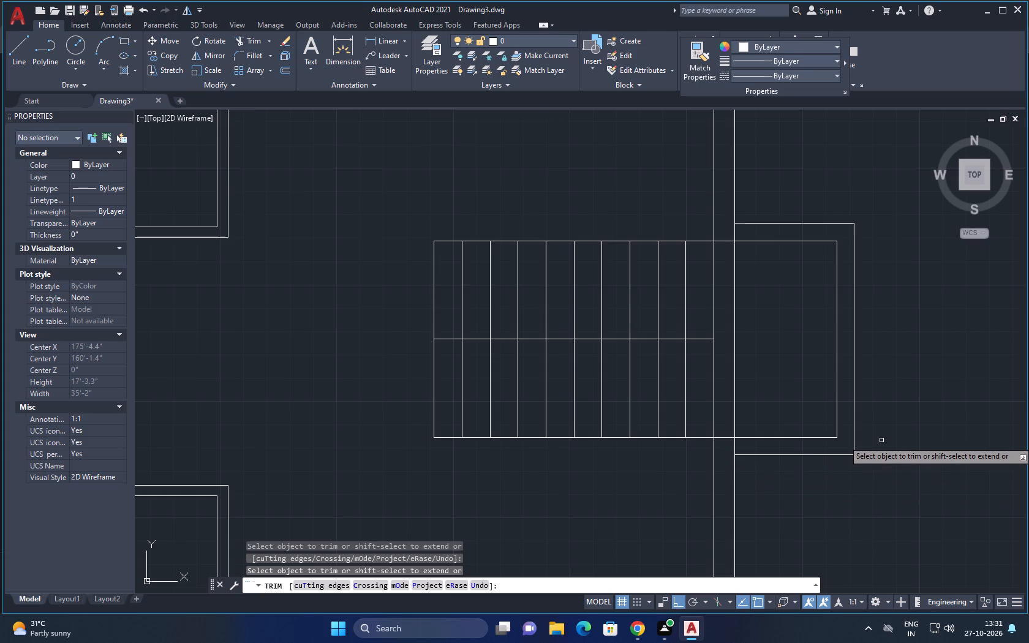
{"action": "key", "text": "Escape"}
Delete the right face line of the vertical partition between the two bottom rooms, below the horizontal partition.
{"action": "scroll", "coordinate": [881, 440], "scroll_direction": "down", "scroll_amount": 3}
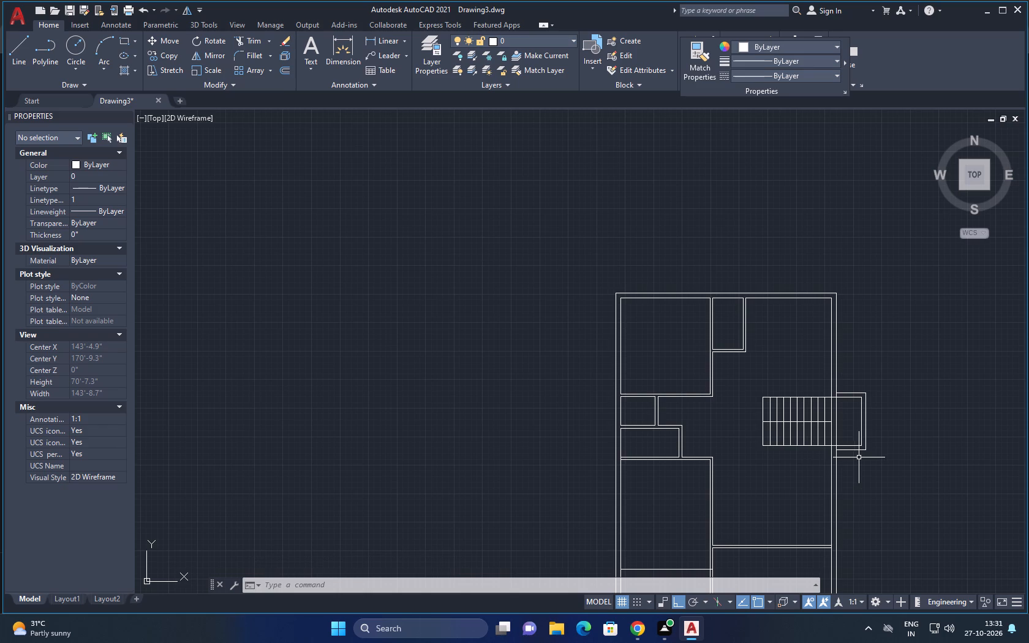
{"action": "scroll", "coordinate": [820, 473], "scroll_direction": "down", "scroll_amount": 1}
{"action": "middle_click_drag", "start_coordinate": [793, 479], "coordinate": [713, 390]}
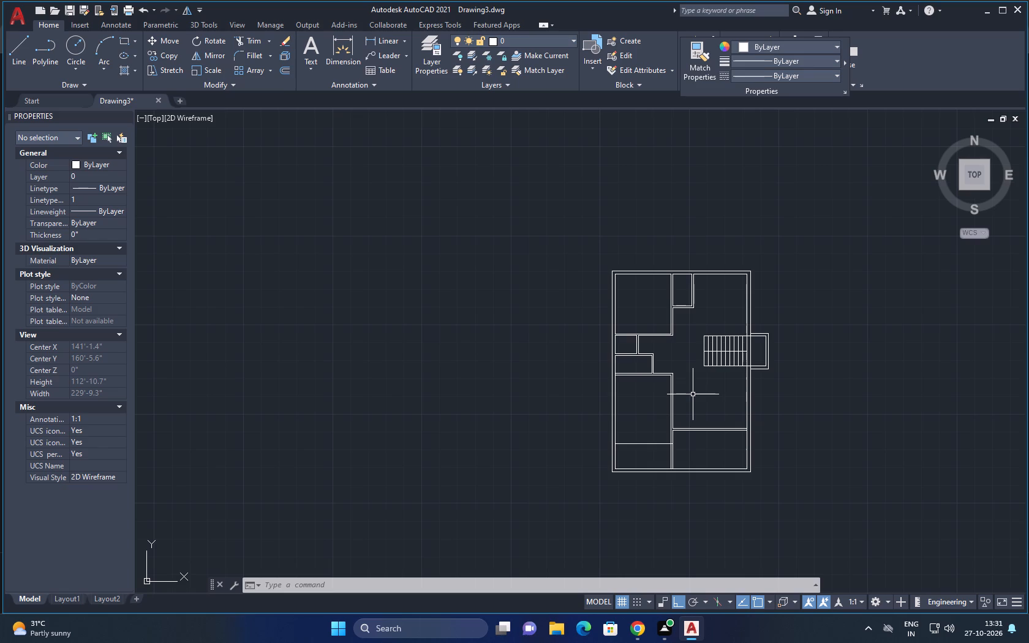
{"action": "scroll", "coordinate": [692, 453], "scroll_direction": "up", "scroll_amount": 2}
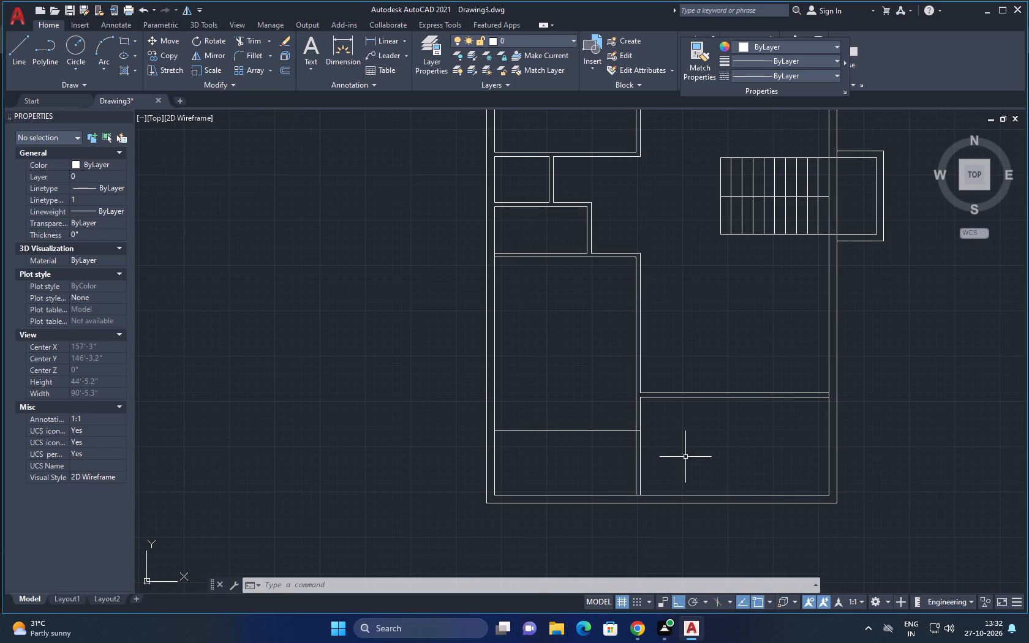
{"action": "key", "text": "Escape"}
{"action": "key", "text": "Escape"}
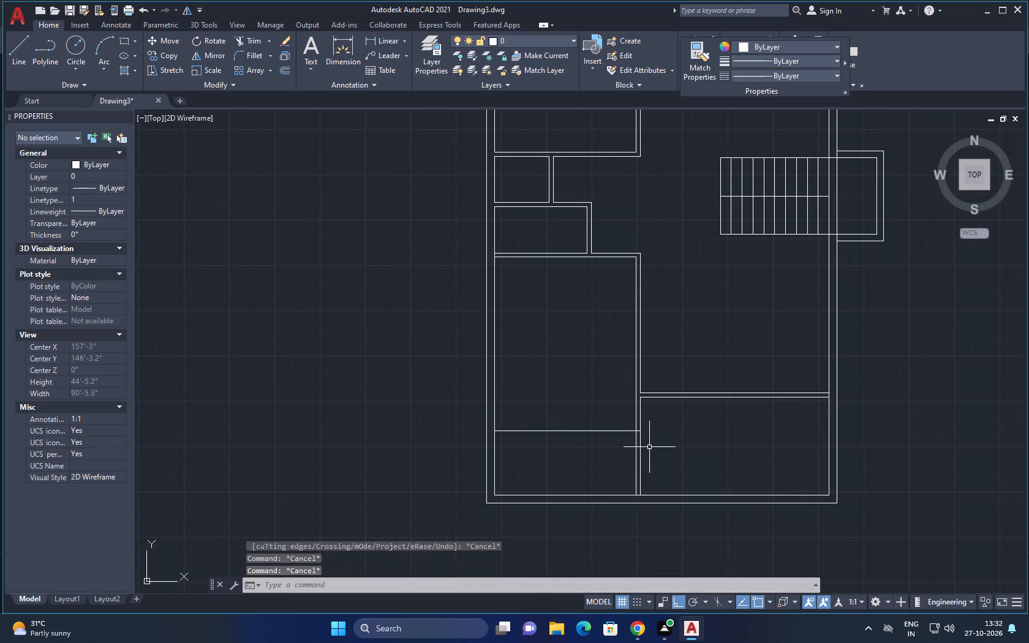
{"action": "scroll", "coordinate": [649, 447], "scroll_direction": "up", "scroll_amount": 2}
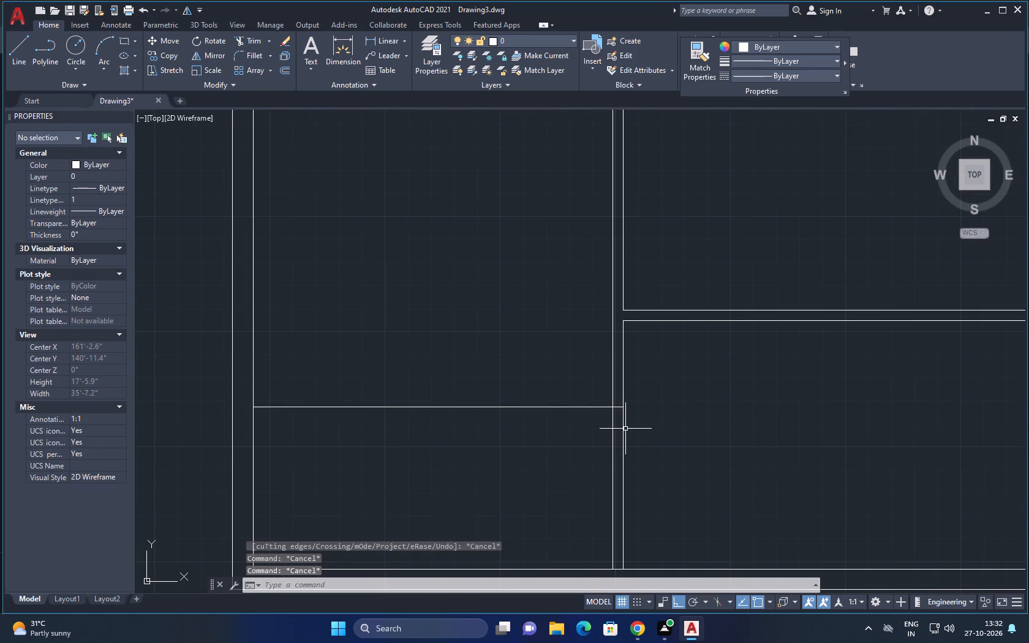
{"action": "left_click", "coordinate": [625, 429]}
{"action": "key", "text": "Escape"}
{"action": "left_click", "coordinate": [624, 430]}
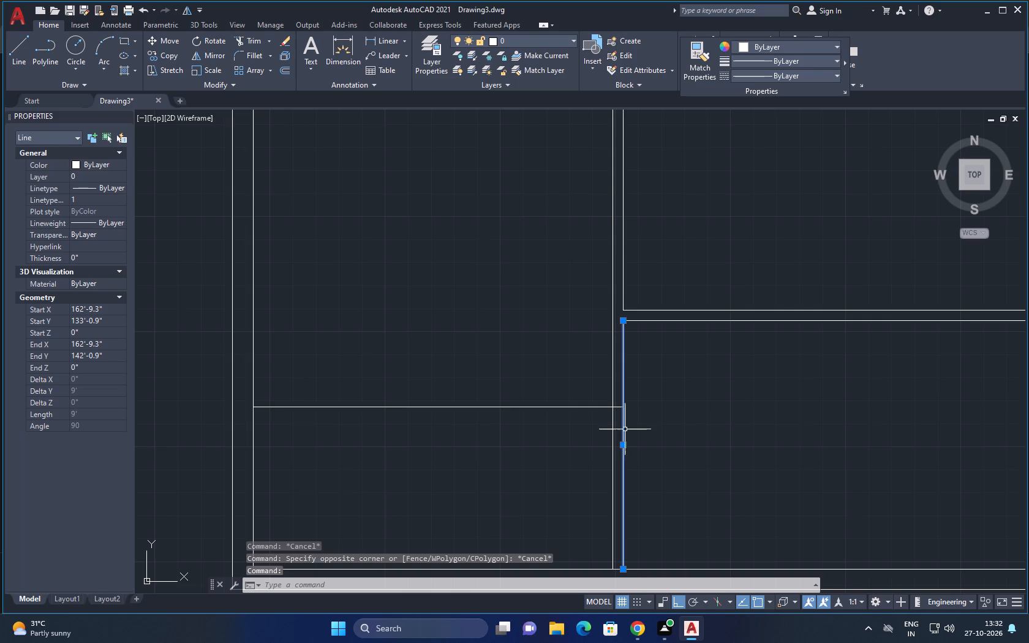
{"action": "key", "text": "Delete"}
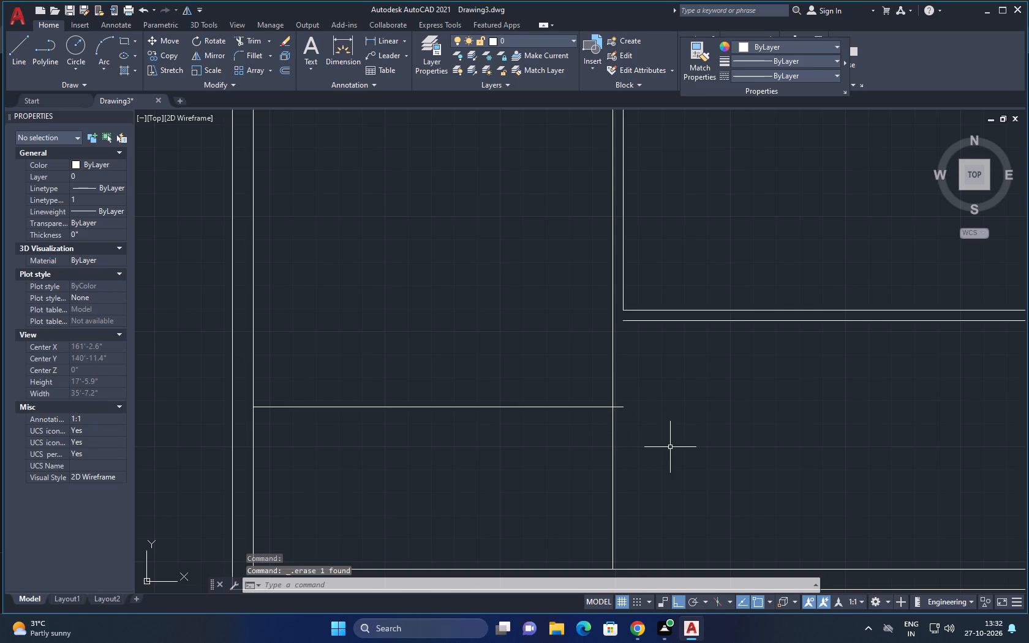
Trim the short end of the lower-left room's horizontal line that projects beyond the remaining vertical partition line.
{"action": "type", "text": "TR"}
{"action": "key", "text": "space"}
{"action": "key", "text": "space"}
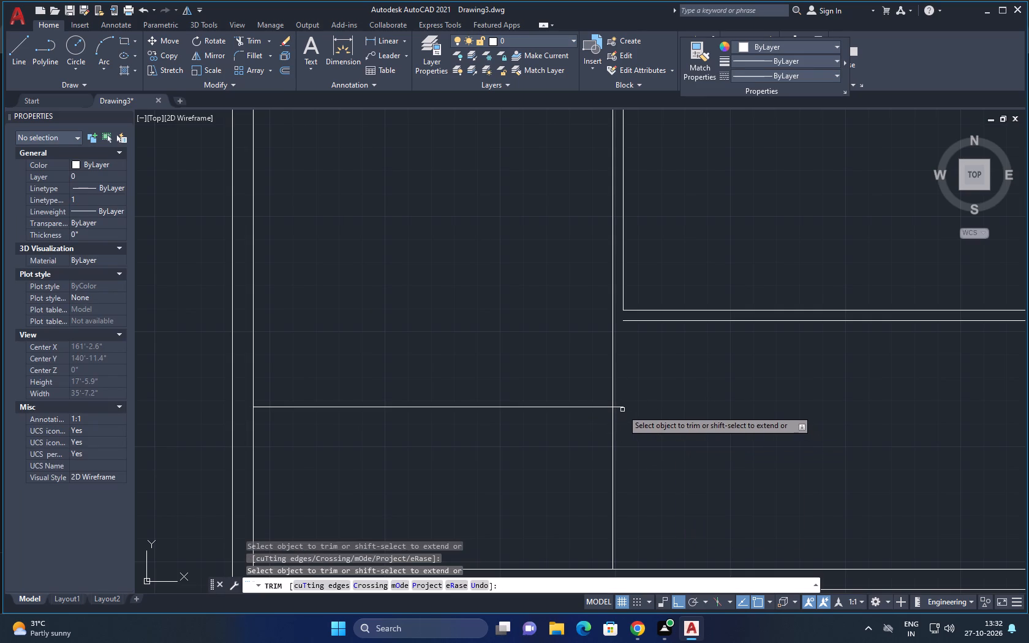
{"action": "left_click", "coordinate": [622, 408]}
{"action": "scroll", "coordinate": [649, 408], "scroll_direction": "down", "scroll_amount": 2}
{"action": "scroll", "coordinate": [649, 408], "scroll_direction": "up", "scroll_amount": 1}
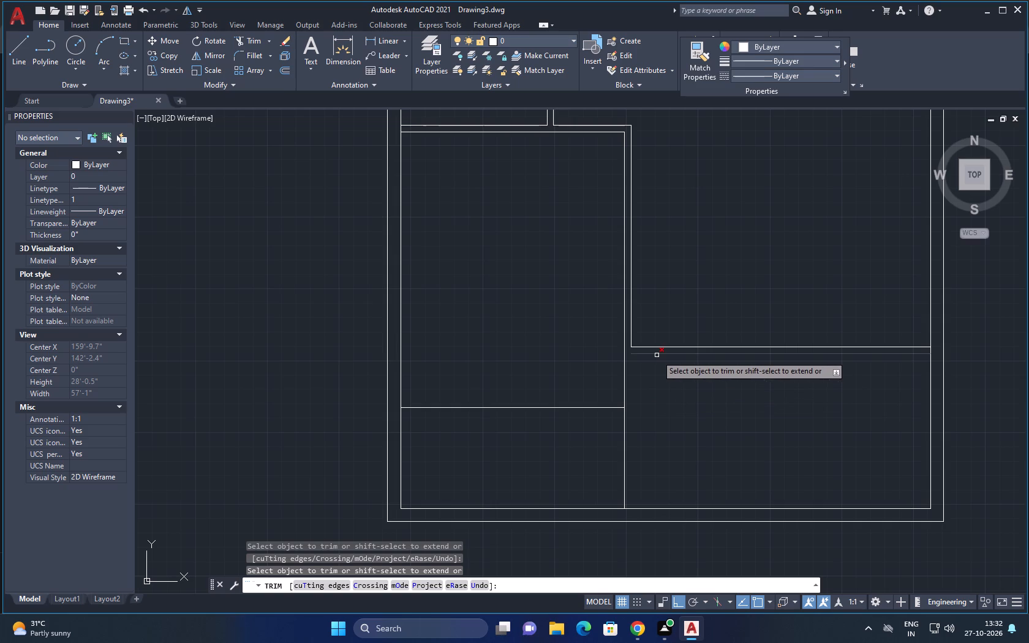
{"action": "key", "text": "Escape"}
{"action": "scroll", "coordinate": [654, 402], "scroll_direction": "up", "scroll_amount": 4}
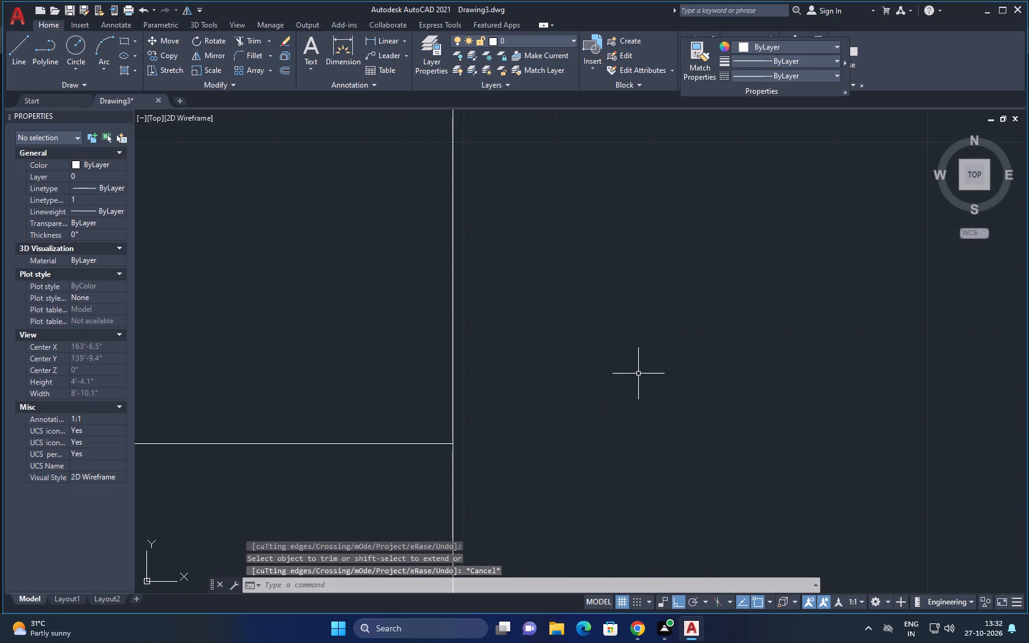
Stretch the free end of the horizontal partition's lower line left across and past the vertical partition line.
{"action": "scroll", "coordinate": [638, 373], "scroll_direction": "down", "scroll_amount": 1}
{"action": "middle_click_drag", "start_coordinate": [638, 373], "coordinate": [674, 507]}
{"action": "left_click", "coordinate": [600, 334]}
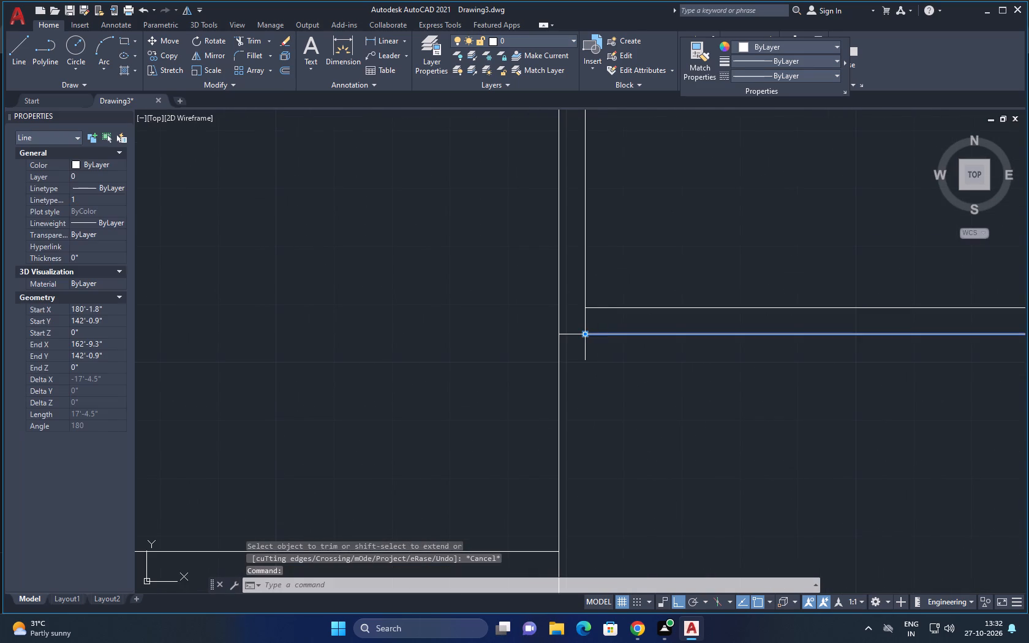
{"action": "left_click", "coordinate": [587, 333]}
{"action": "left_click", "coordinate": [519, 333]}
{"action": "key", "text": "Escape"}
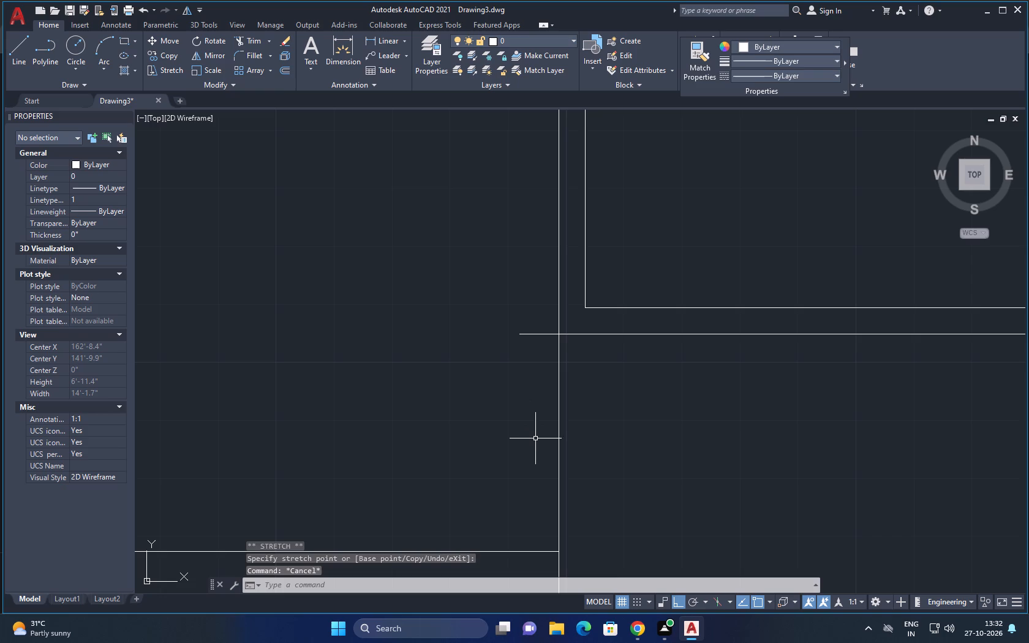
Trim the stretched horizontal partition line's end that projects left beyond the vertical partition line.
{"action": "key", "text": "t"}
{"action": "key", "text": "r"}
{"action": "key", "text": "space"}
{"action": "key", "text": "space"}
{"action": "left_click_drag", "start_coordinate": [555, 317], "coordinate": [549, 271]}
{"action": "left_click_drag", "start_coordinate": [535, 303], "coordinate": [535, 305]}
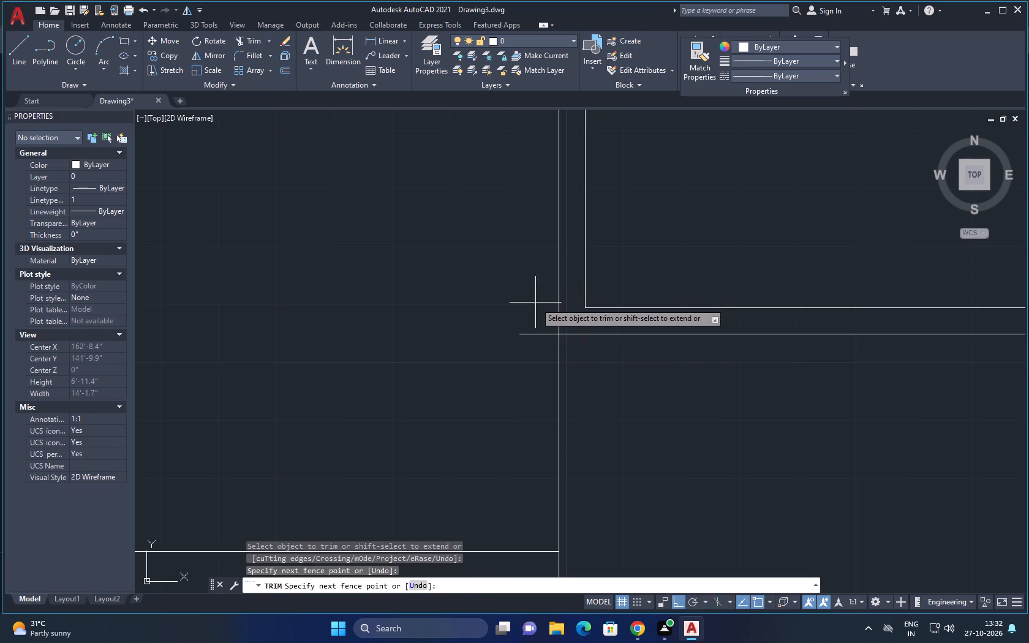
{"action": "left_click_drag", "start_coordinate": [535, 305], "coordinate": [524, 370]}
{"action": "key", "text": "Escape"}
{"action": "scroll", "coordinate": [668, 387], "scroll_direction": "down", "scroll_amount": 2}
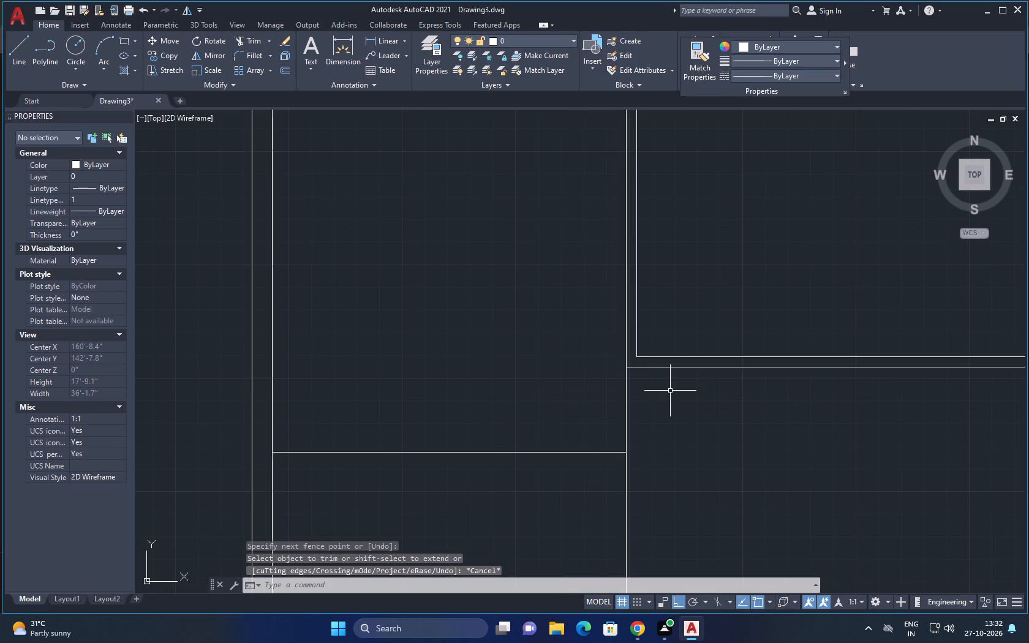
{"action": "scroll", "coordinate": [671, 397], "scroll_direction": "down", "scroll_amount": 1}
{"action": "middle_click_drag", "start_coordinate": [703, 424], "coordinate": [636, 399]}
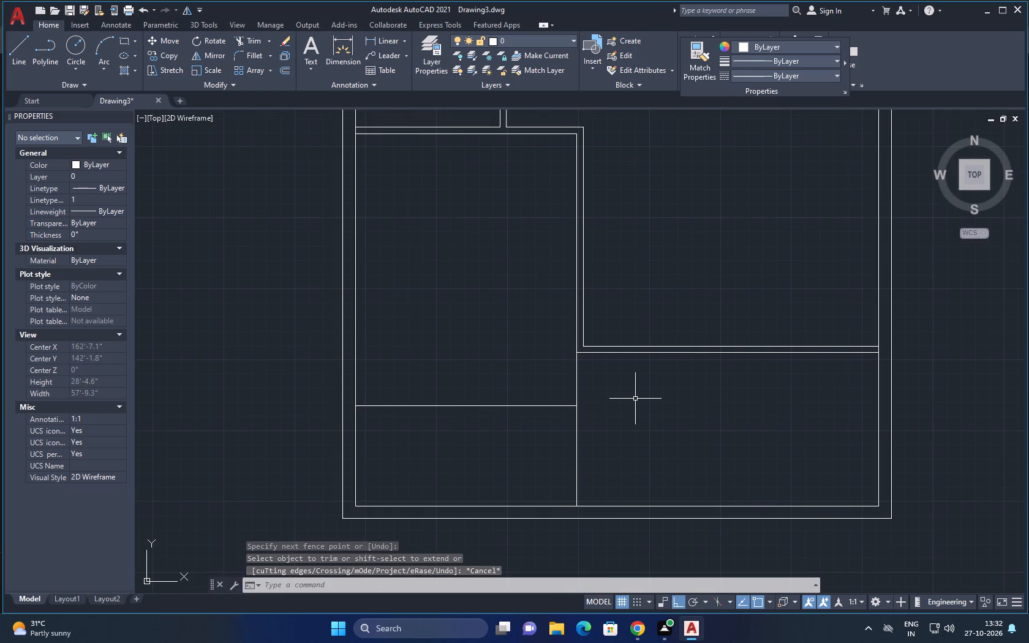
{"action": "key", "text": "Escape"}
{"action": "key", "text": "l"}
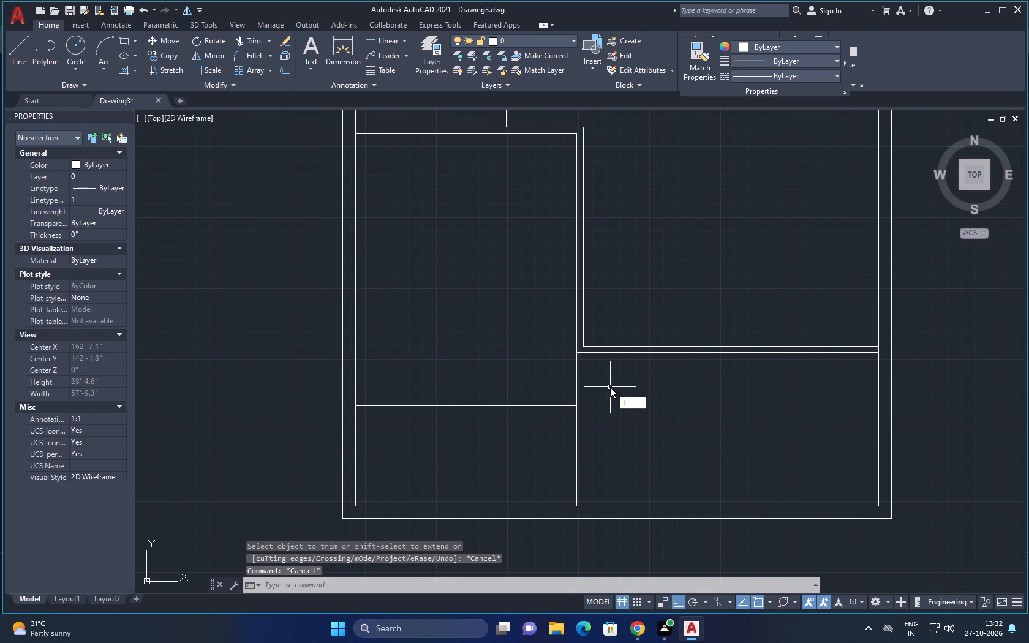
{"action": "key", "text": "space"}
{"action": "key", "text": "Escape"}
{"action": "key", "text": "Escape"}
Offset the long vertical partition line between the two bottom rooms 14' toward the right outer wall.
{"action": "left_click", "coordinate": [575, 396]}
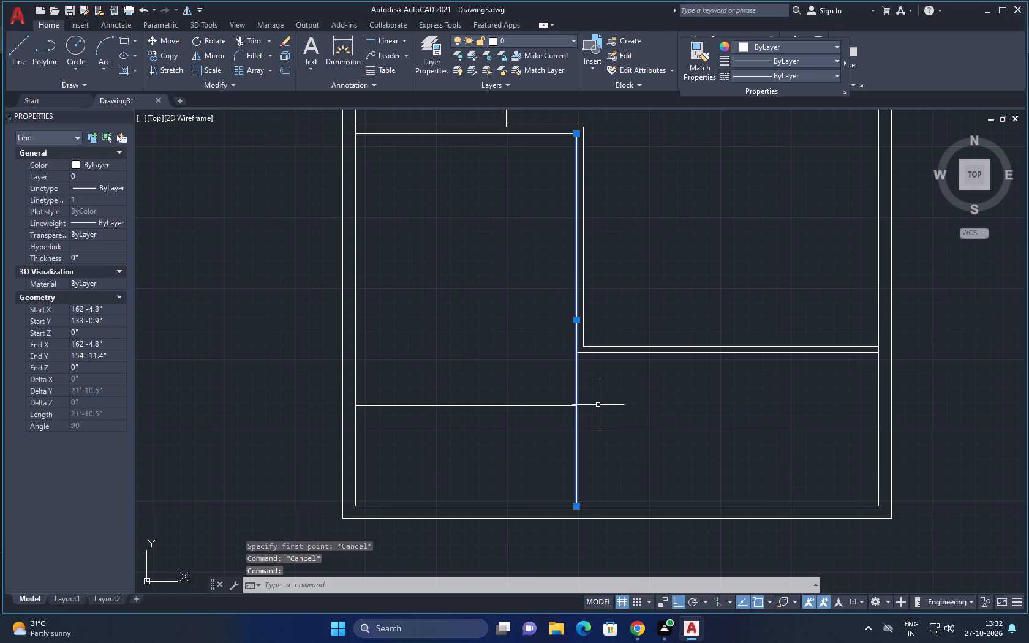
{"action": "type", "text": "O"}
{"action": "key", "text": "space"}
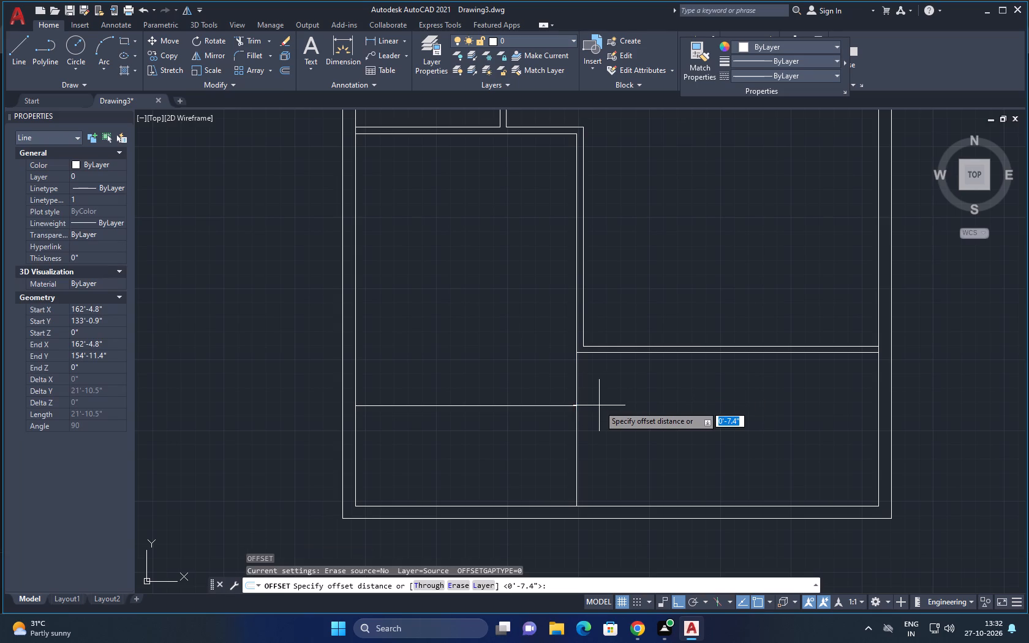
{"action": "left_click", "coordinate": [576, 391]}
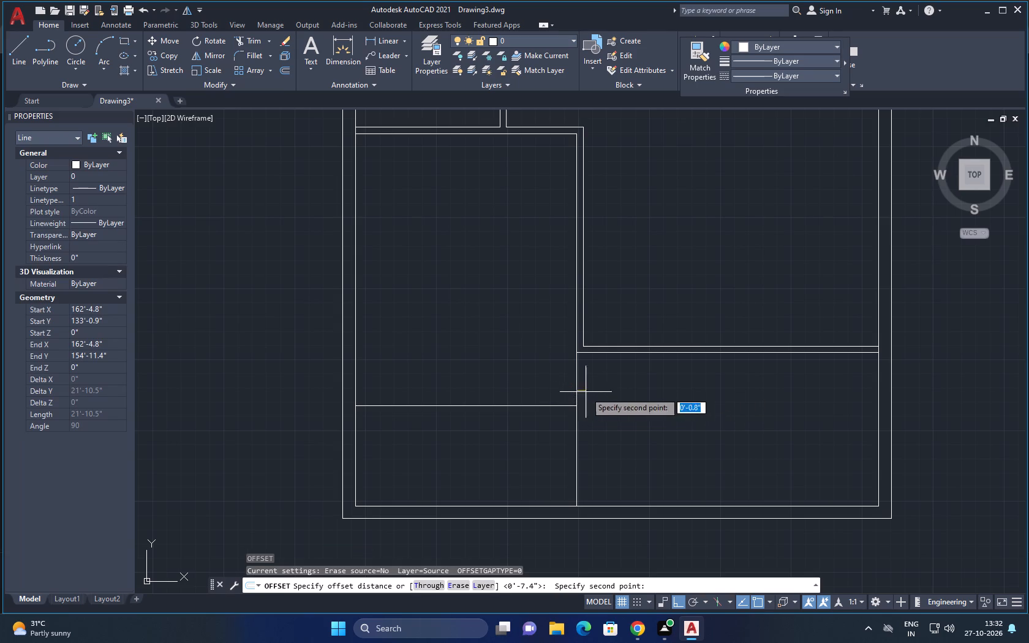
{"action": "type", "text": "14'"}
{"action": "key", "text": "Return"}
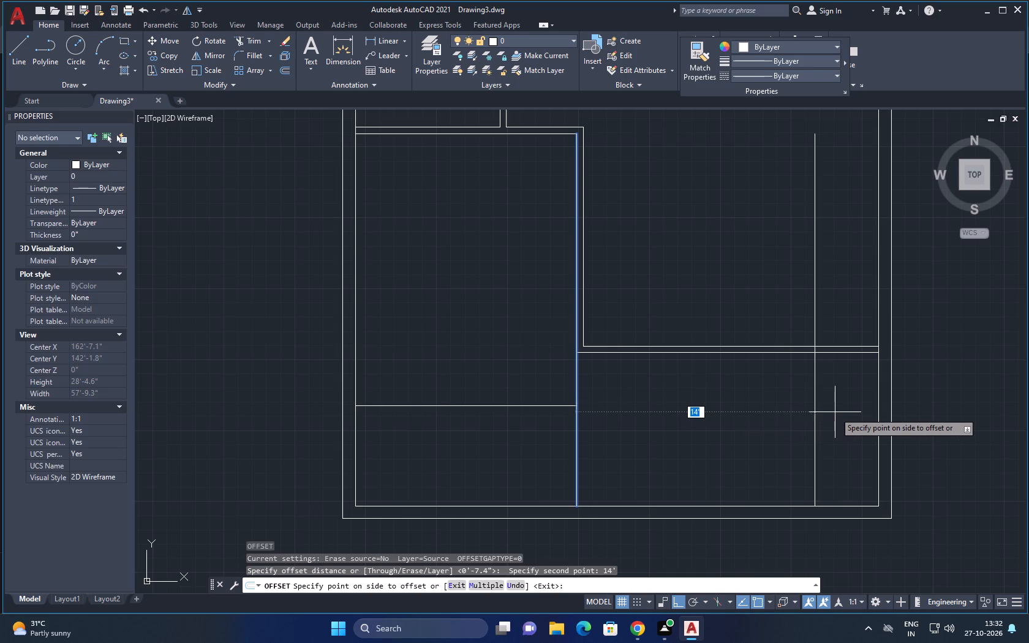
{"action": "left_click", "coordinate": [834, 411]}
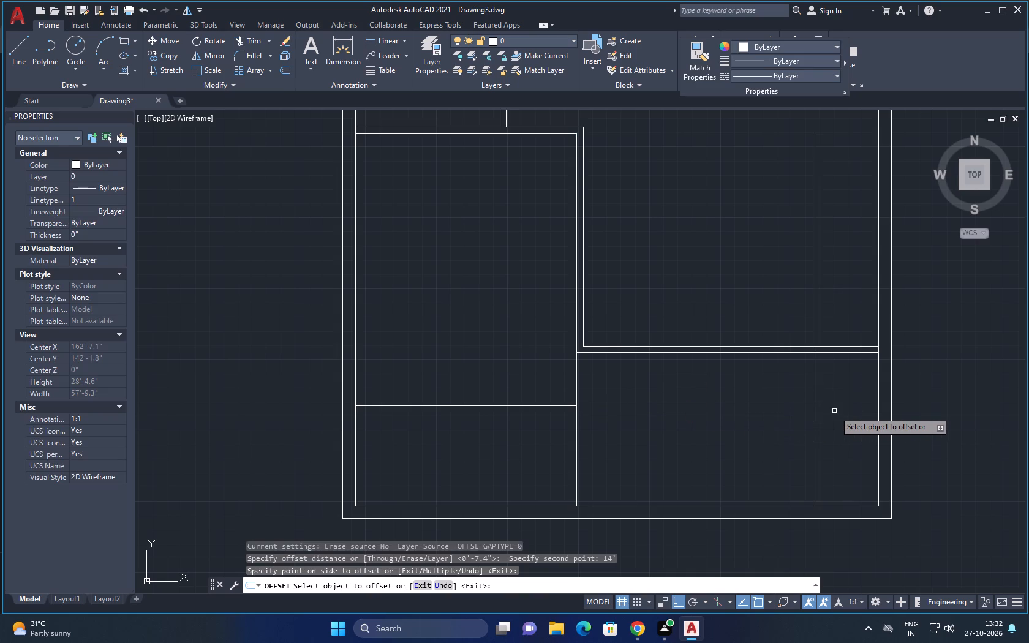
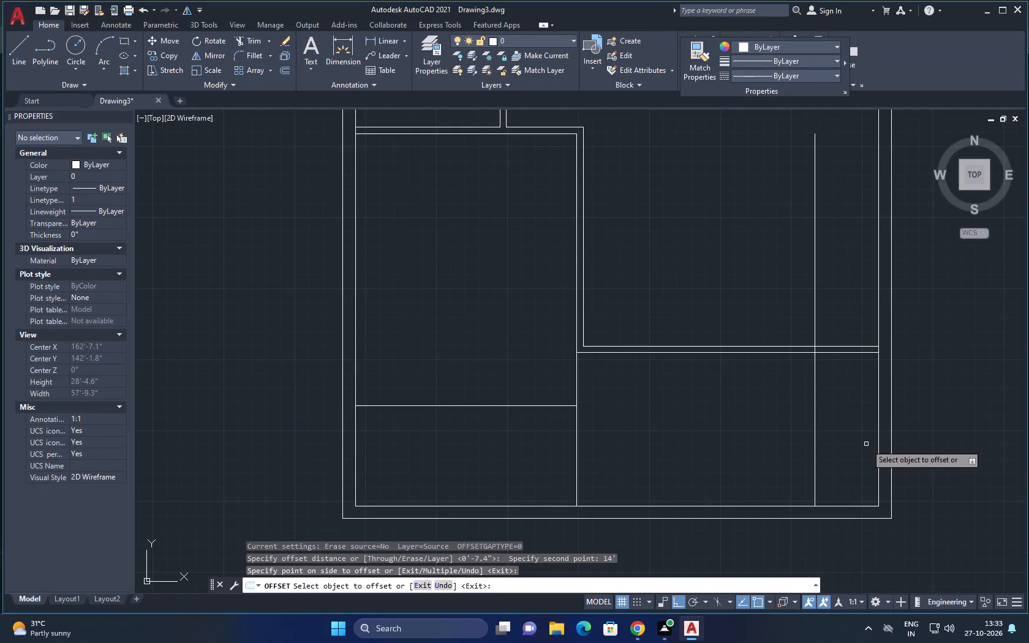
Offset the new vertical line in the lower-right room 9" toward the right outer wall.
{"action": "key", "text": "Escape"}
{"action": "left_click", "coordinate": [815, 412]}
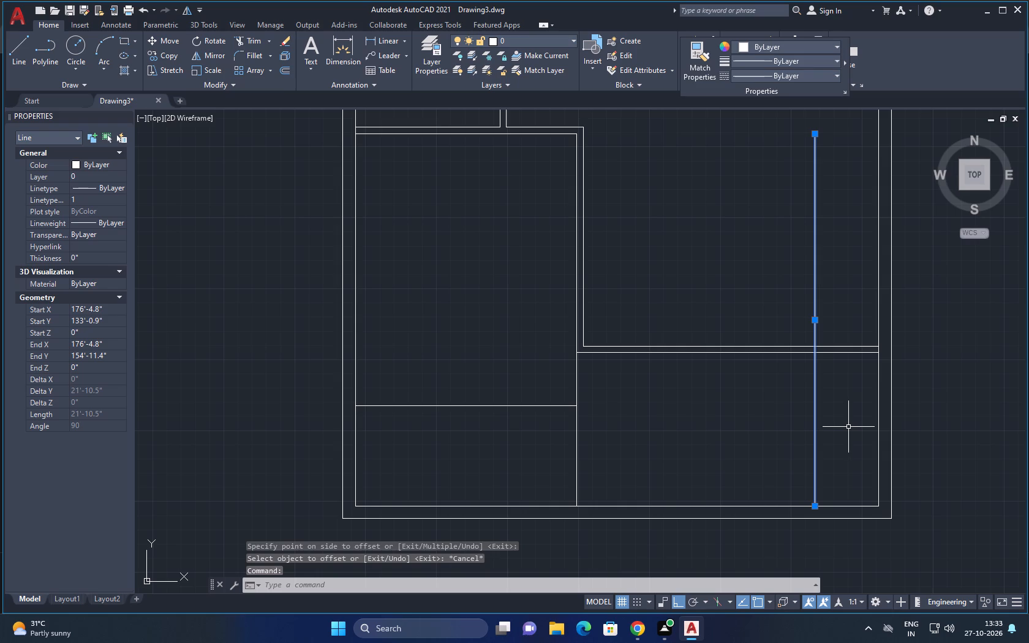
{"action": "type", "text": "O"}
{"action": "key", "text": "space"}
{"action": "left_click", "coordinate": [814, 419]}
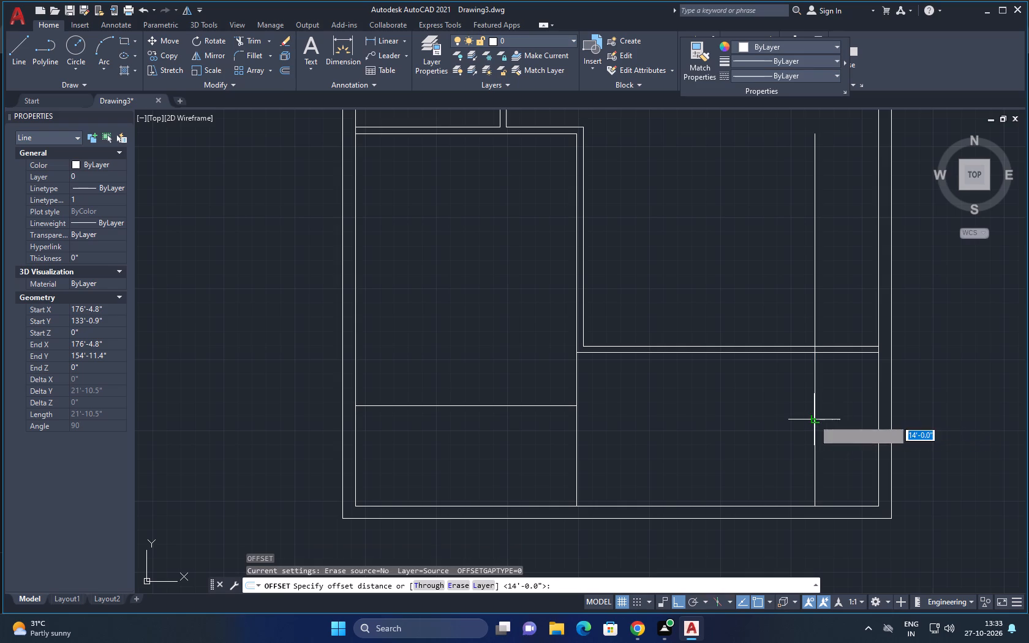
{"action": "key", "text": "9"}
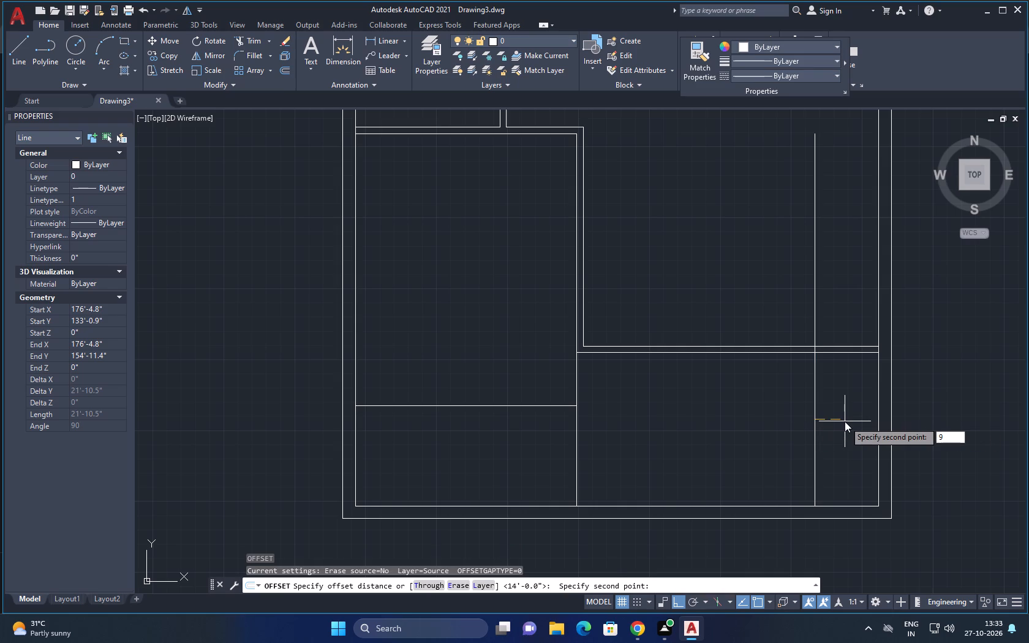
{"action": "key", "text": "shift+quotedbl"}
{"action": "key", "text": "Return"}
{"action": "left_click", "coordinate": [845, 422]}
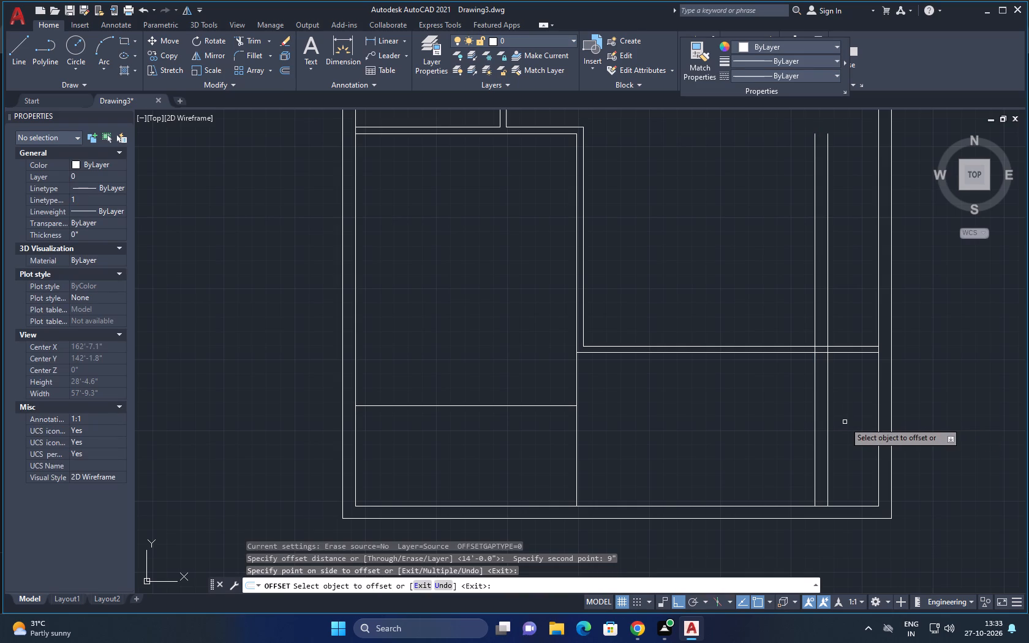
{"action": "scroll", "coordinate": [854, 397], "scroll_direction": "down", "scroll_amount": 2}
{"action": "key", "text": "Escape"}
Trim both new vertical lines where they run above and through the horizontal partition.
{"action": "key", "text": "t"}
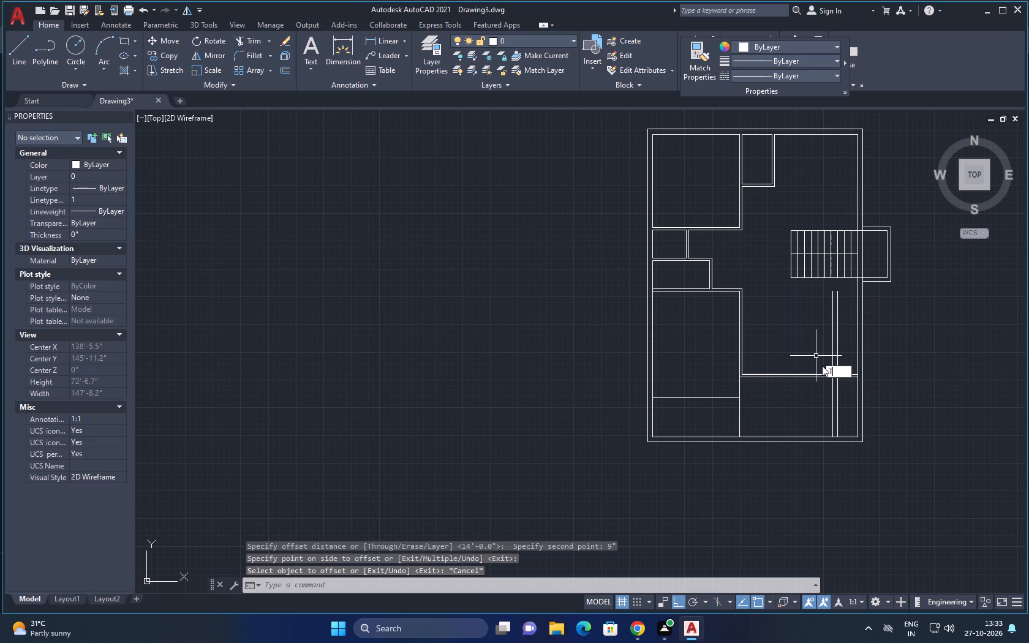
{"action": "type", "text": "R"}
{"action": "key", "text": "space"}
{"action": "key", "text": "space"}
{"action": "left_click", "coordinate": [834, 361]}
{"action": "scroll", "coordinate": [839, 371], "scroll_direction": "up", "scroll_amount": 4}
{"action": "left_click", "coordinate": [814, 384]}
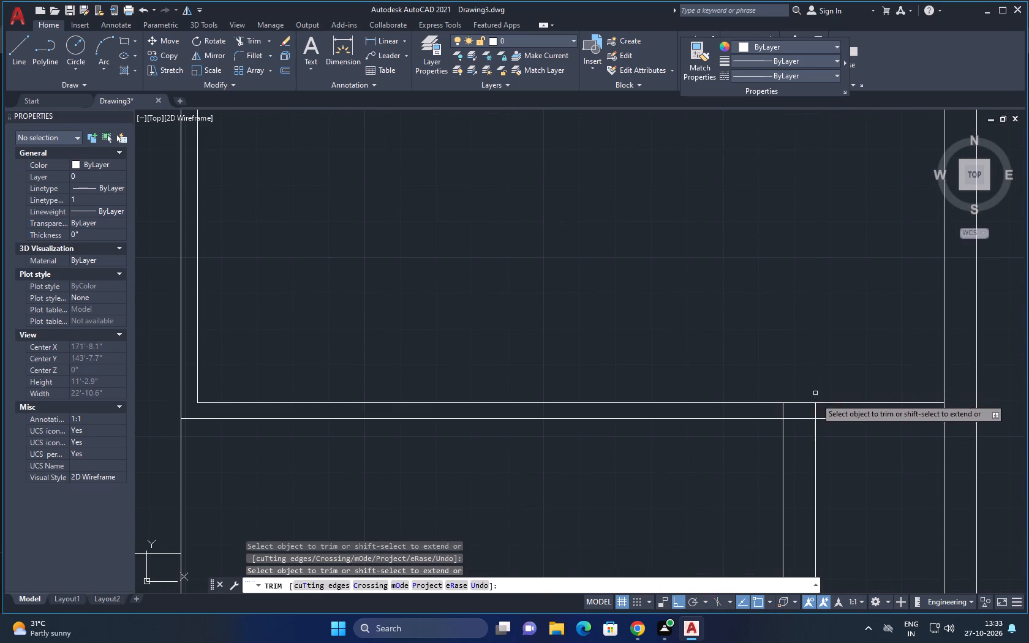
{"action": "left_click_drag", "start_coordinate": [824, 412], "coordinate": [794, 416]}
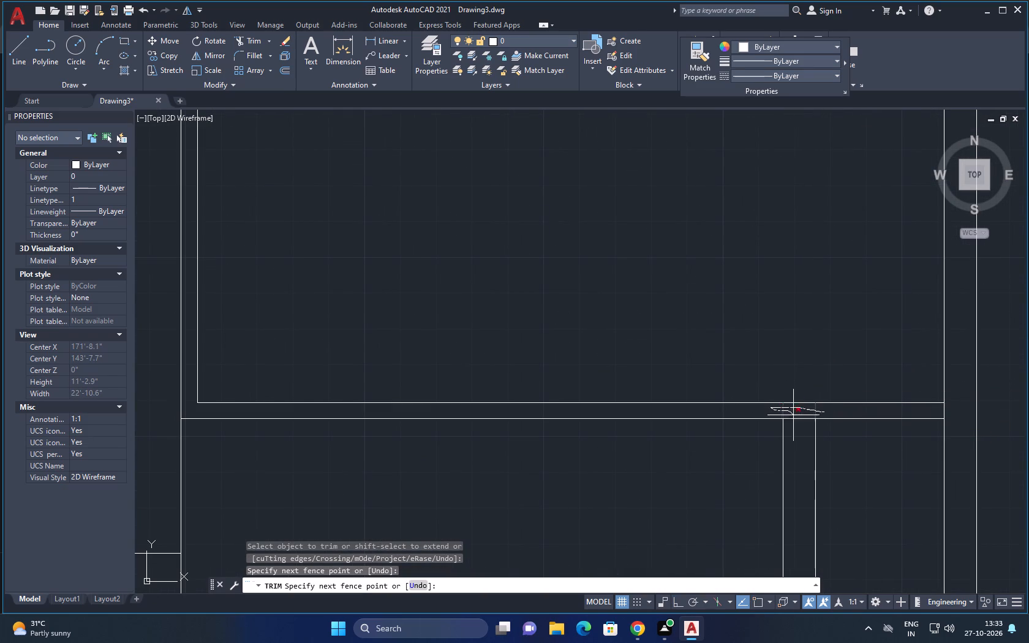
Trim the partition's lower line and the bottom wall's inner line between the two new vertical lines.
{"action": "left_click_drag", "start_coordinate": [794, 416], "coordinate": [800, 434]}
{"action": "scroll", "coordinate": [815, 433], "scroll_direction": "down", "scroll_amount": 2}
{"action": "middle_click_drag", "start_coordinate": [857, 474], "coordinate": [820, 389]}
{"action": "left_click", "coordinate": [775, 494]}
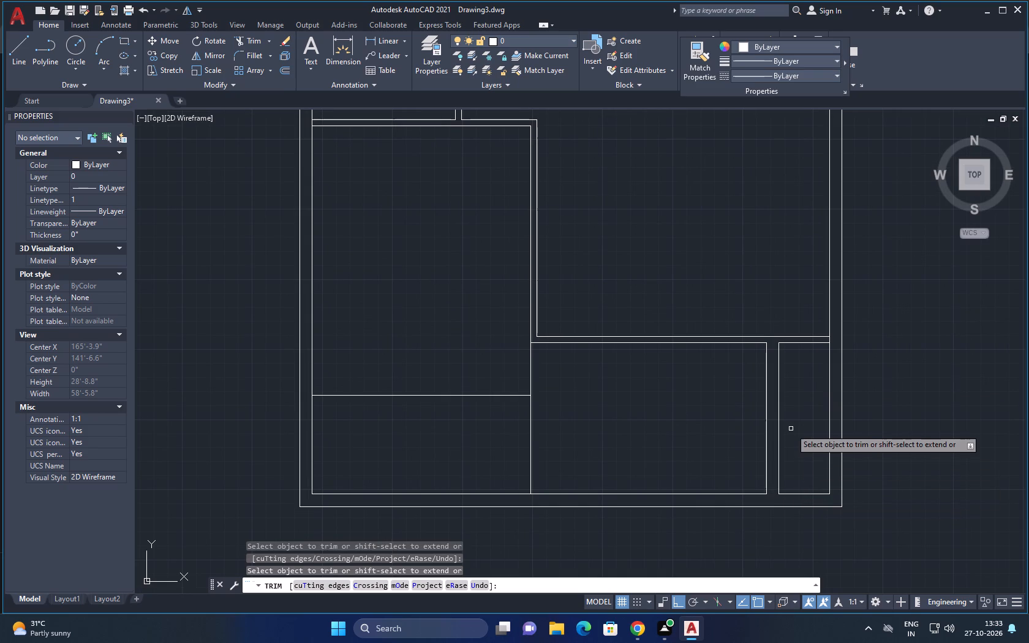
Trim the right outer wall's inner line between the two horizontal partition lines where they meet it.
{"action": "scroll", "coordinate": [845, 347], "scroll_direction": "up", "scroll_amount": 3}
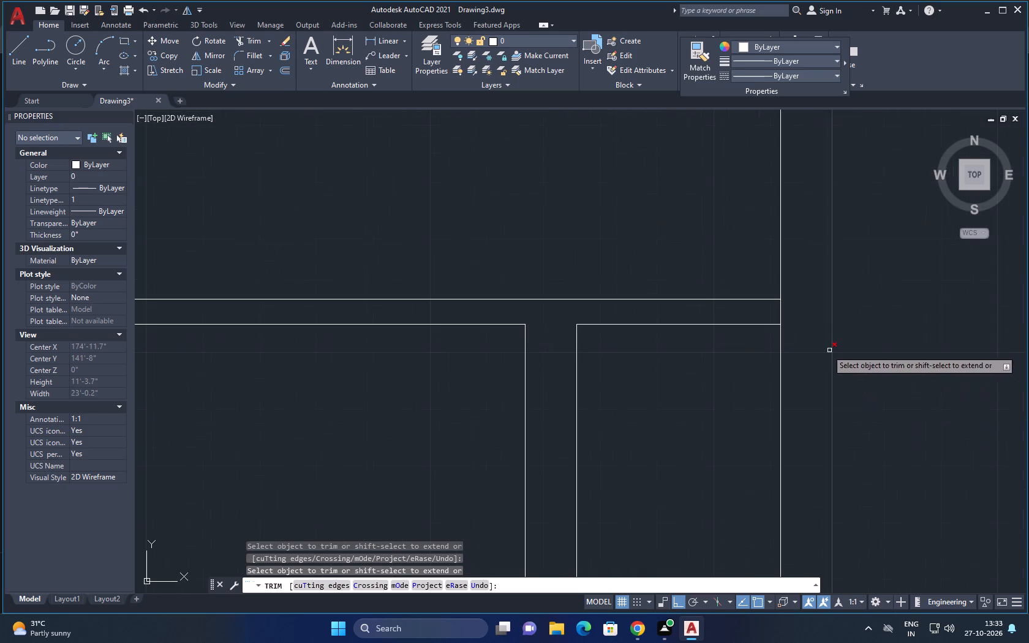
{"action": "left_click", "coordinate": [780, 314]}
{"action": "scroll", "coordinate": [711, 331], "scroll_direction": "down", "scroll_amount": 3}
{"action": "middle_click_drag", "start_coordinate": [711, 331], "coordinate": [880, 333]}
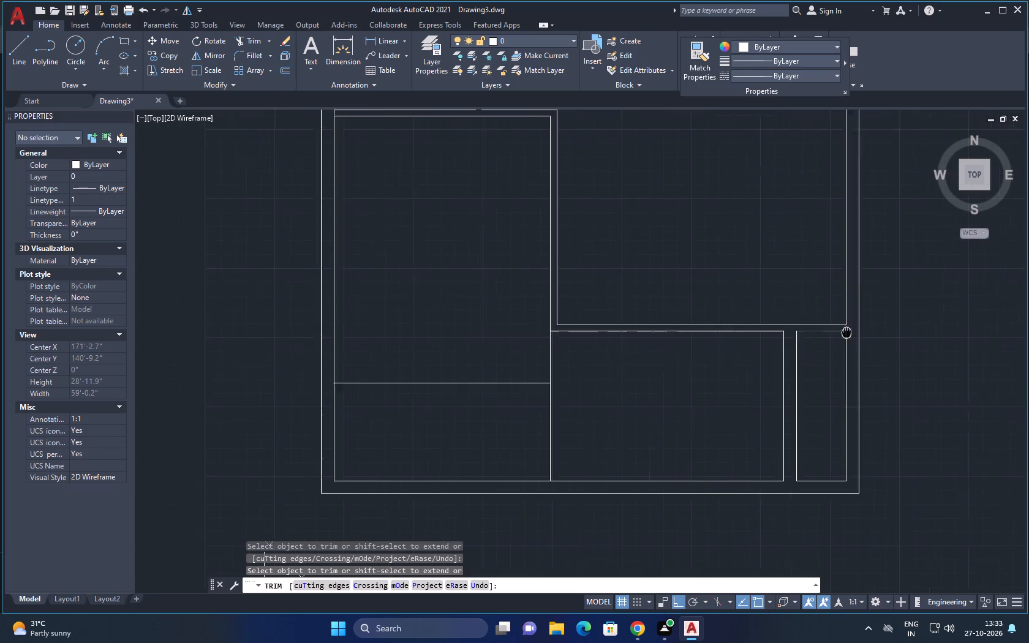
{"action": "middle_click_drag", "start_coordinate": [880, 333], "coordinate": [1014, 333]}
{"action": "scroll", "coordinate": [769, 355], "scroll_direction": "down", "scroll_amount": 2}
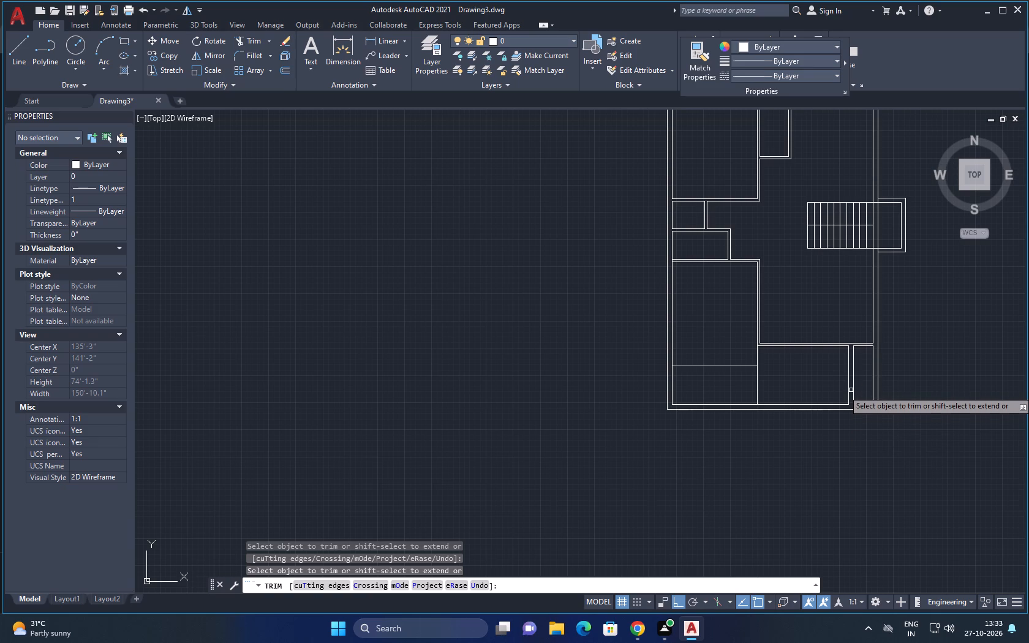
{"action": "key", "text": "Escape"}
{"action": "key", "text": "Escape"}
{"action": "scroll", "coordinate": [865, 391], "scroll_direction": "up", "scroll_amount": 1}
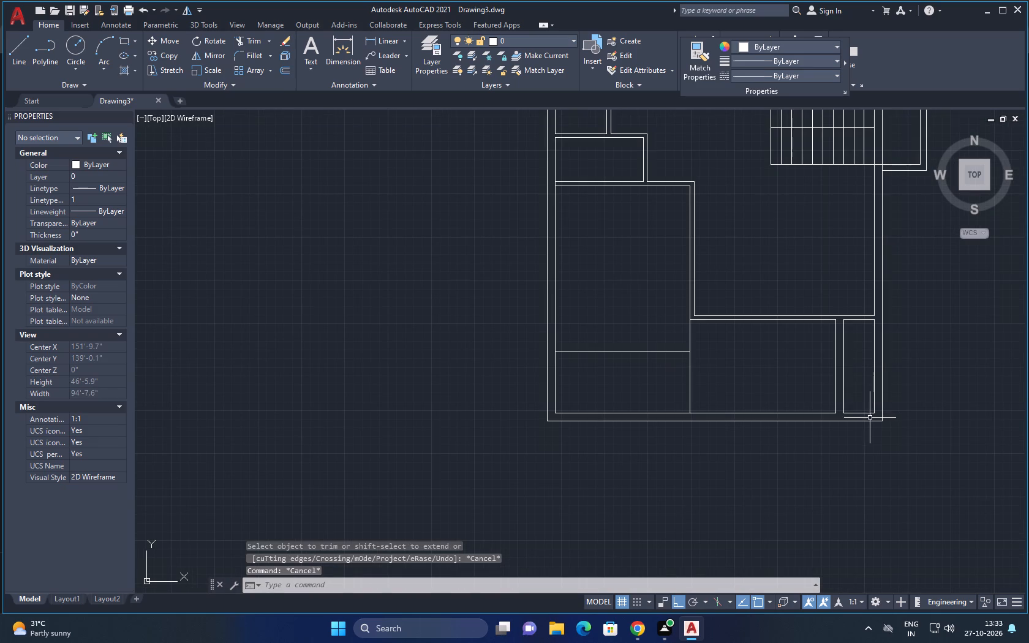
{"action": "key", "text": "Escape"}
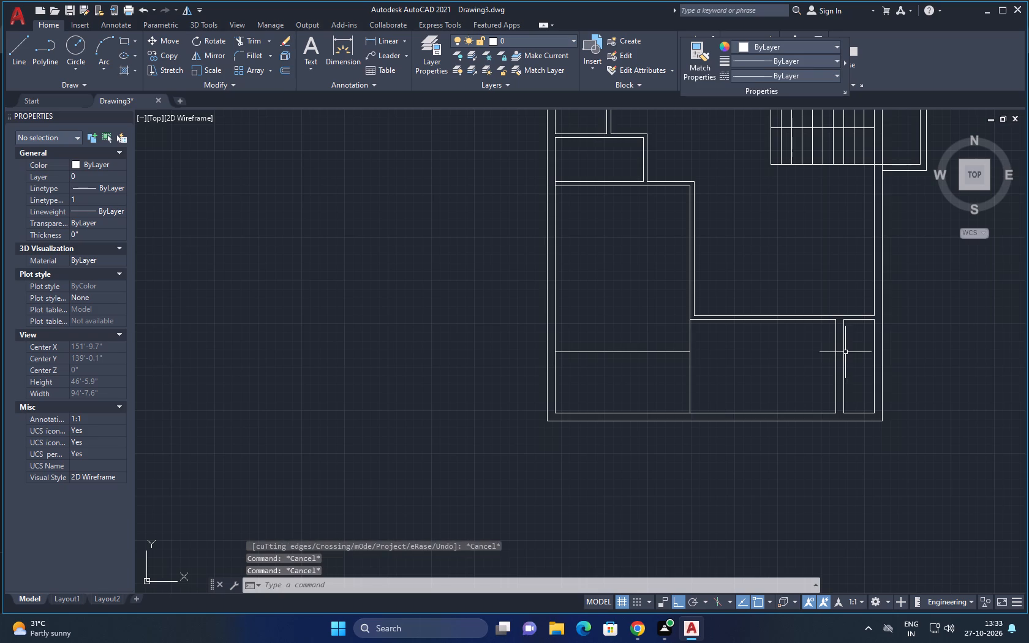
Offset the right-hand line of the new 9" vertical wall 6' to the right, past the outer wall.
{"action": "left_click", "coordinate": [845, 352]}
{"action": "key", "text": "Escape"}
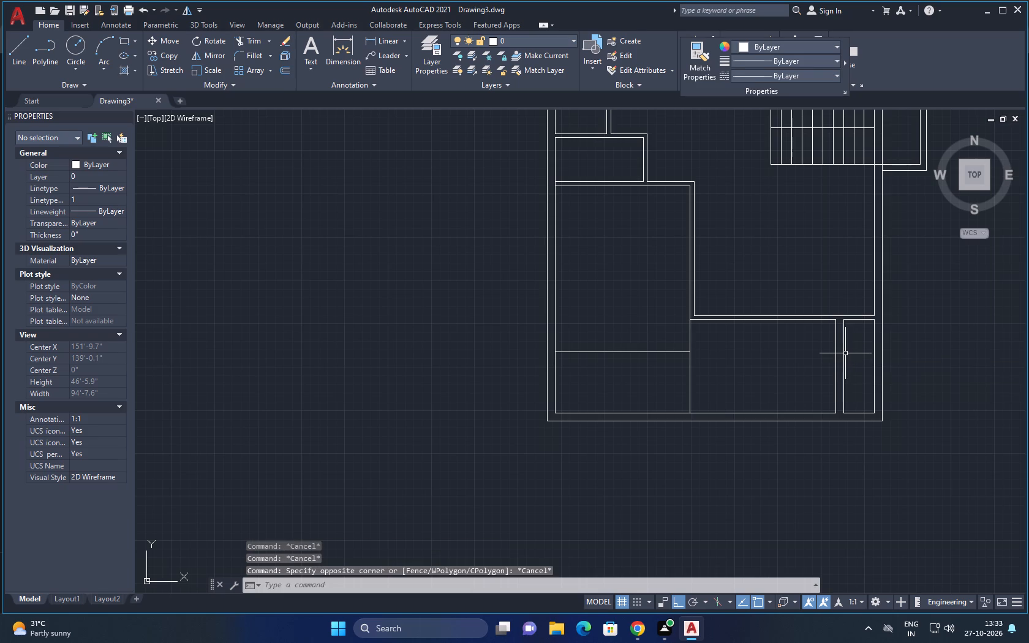
{"action": "left_click", "coordinate": [843, 353]}
{"action": "type", "text": "O"}
{"action": "key", "text": "space"}
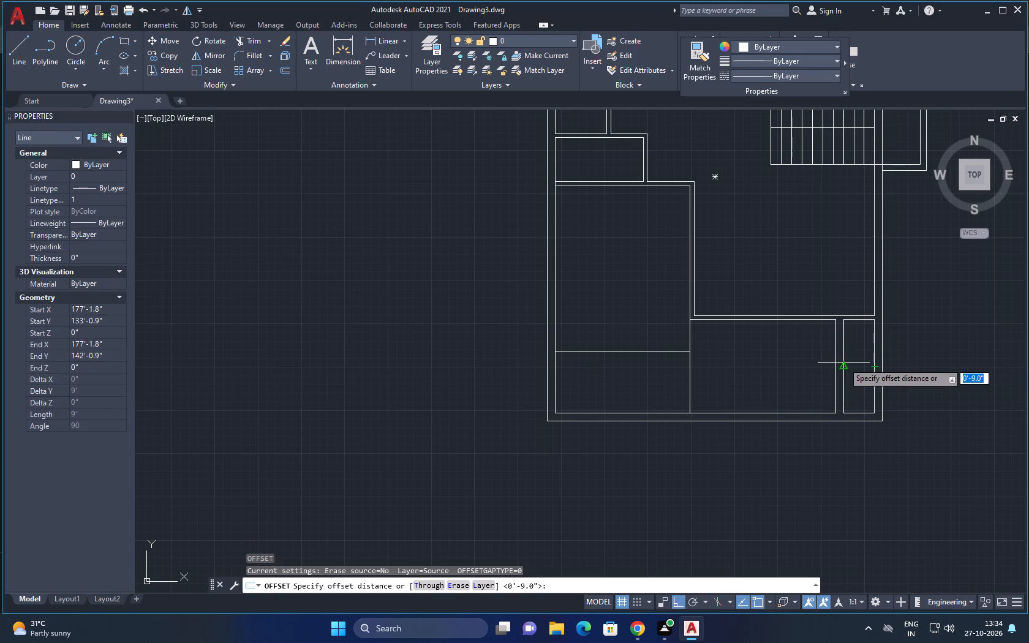
{"action": "left_click", "coordinate": [843, 363]}
{"action": "type", "text": "6'"}
{"action": "key", "text": "Return"}
{"action": "left_click", "coordinate": [922, 366]}
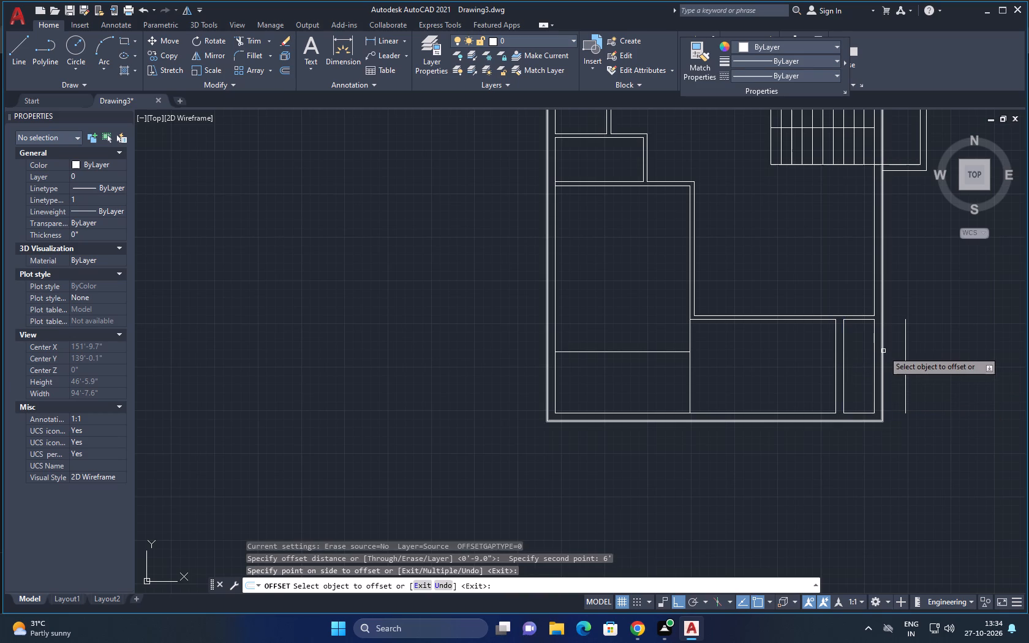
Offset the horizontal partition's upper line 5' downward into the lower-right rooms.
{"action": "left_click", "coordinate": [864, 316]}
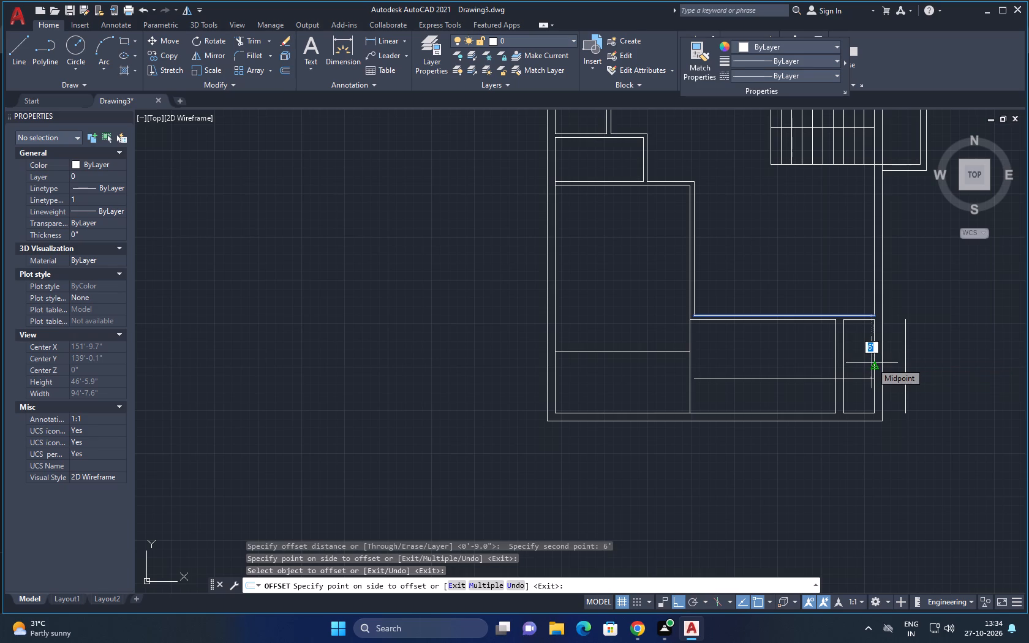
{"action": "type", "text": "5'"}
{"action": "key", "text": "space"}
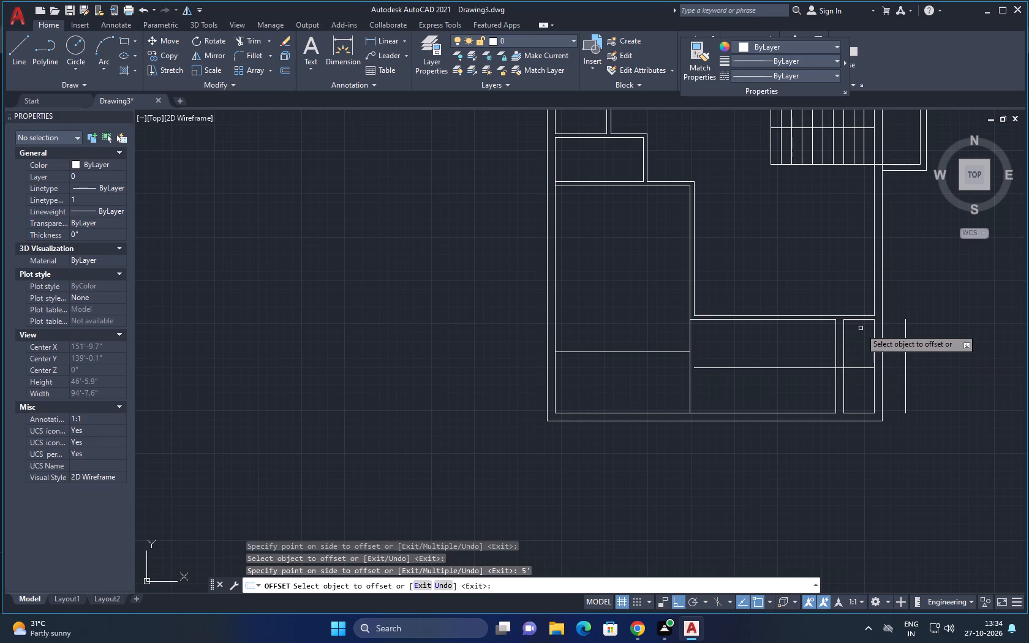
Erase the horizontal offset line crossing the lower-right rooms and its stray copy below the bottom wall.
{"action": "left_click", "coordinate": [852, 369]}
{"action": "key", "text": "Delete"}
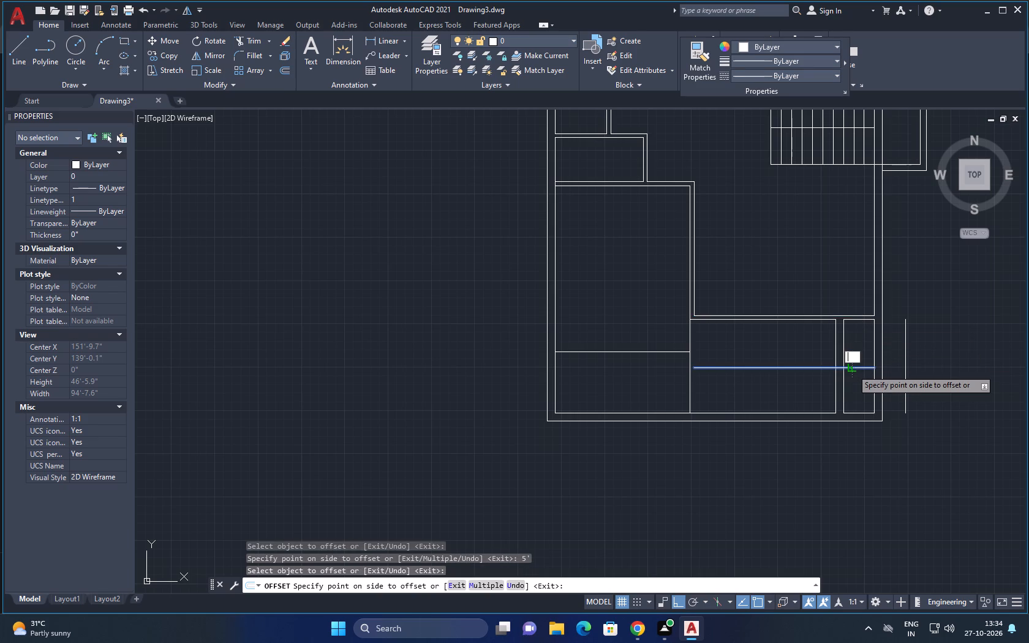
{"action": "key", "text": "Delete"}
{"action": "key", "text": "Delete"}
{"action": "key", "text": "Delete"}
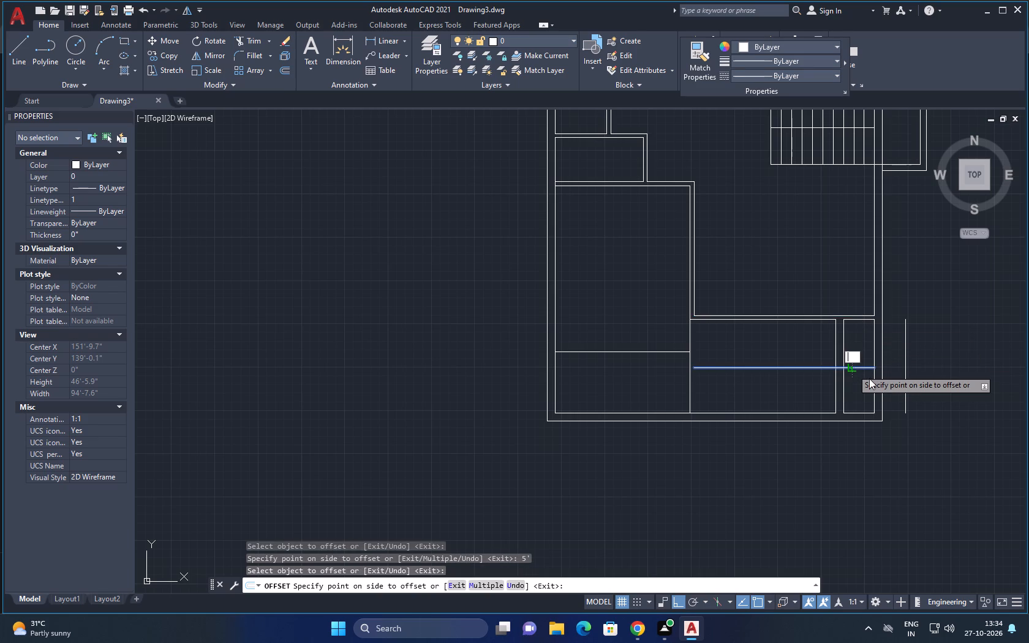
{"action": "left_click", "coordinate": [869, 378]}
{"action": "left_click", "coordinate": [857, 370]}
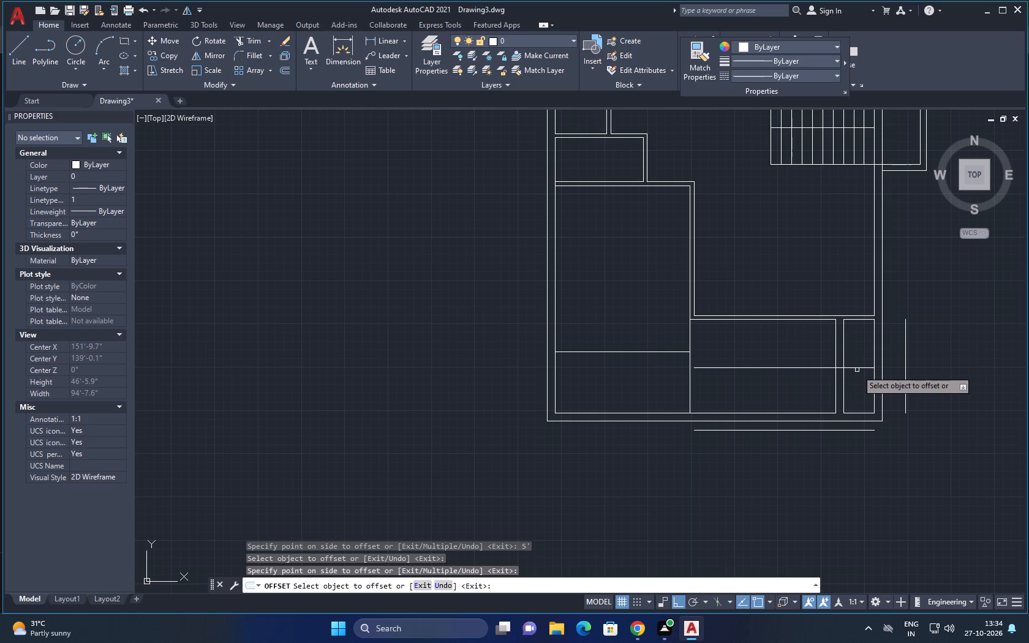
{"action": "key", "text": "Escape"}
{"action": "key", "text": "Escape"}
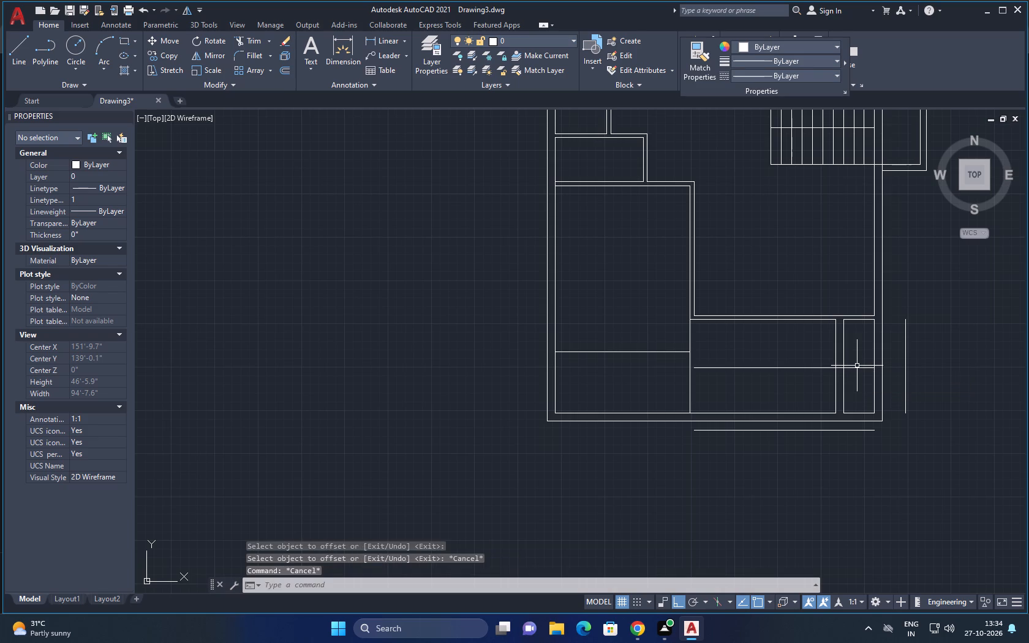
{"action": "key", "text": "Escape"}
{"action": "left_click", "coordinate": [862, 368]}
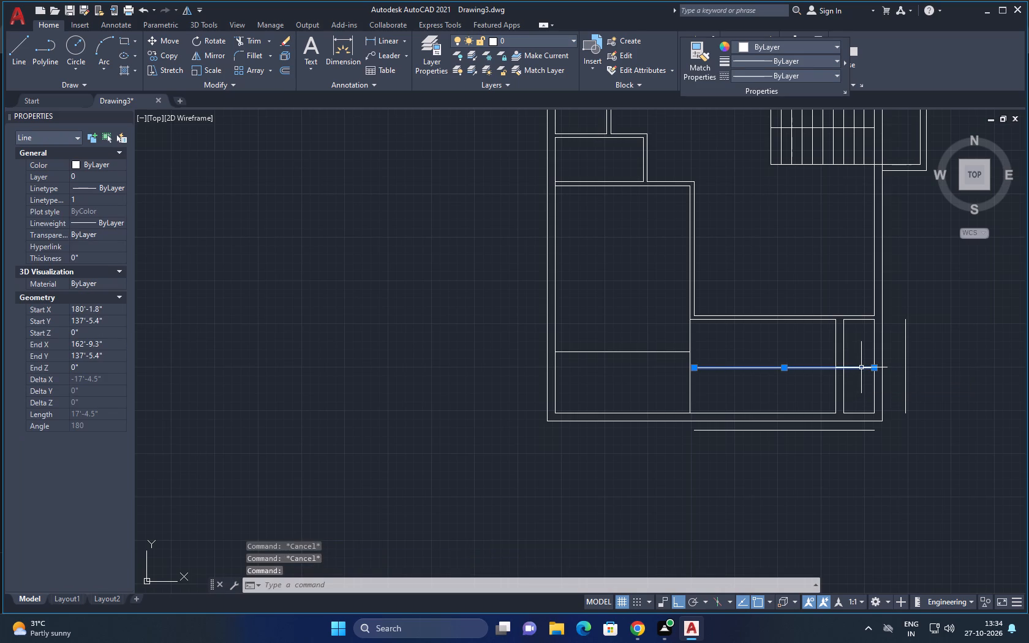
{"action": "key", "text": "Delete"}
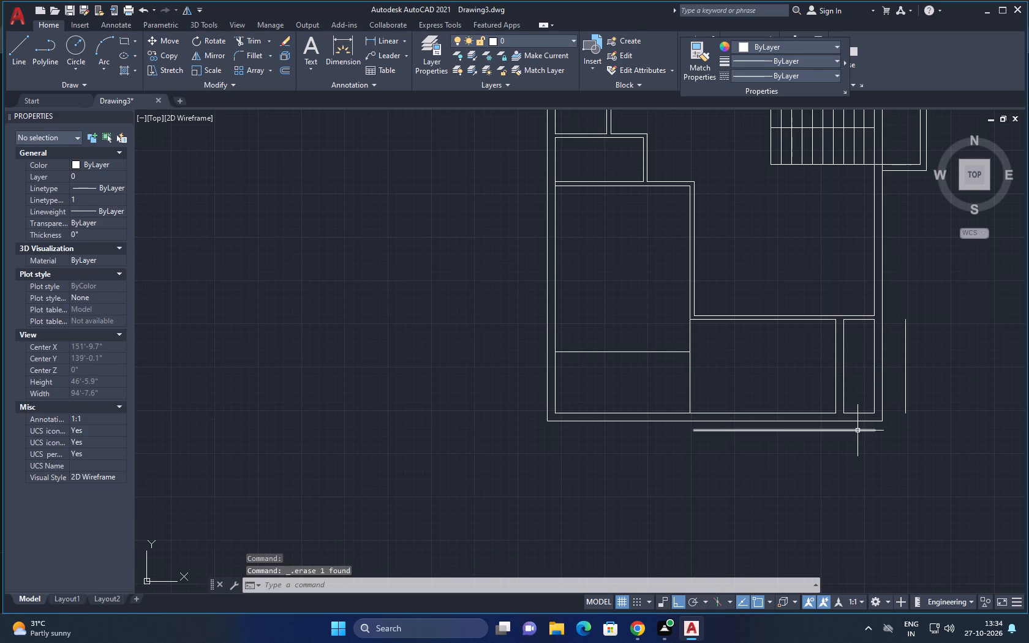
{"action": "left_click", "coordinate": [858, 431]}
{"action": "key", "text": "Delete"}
Offset the short horizontal line atop the narrow lower-right room 5' downward.
{"action": "left_click", "coordinate": [858, 320]}
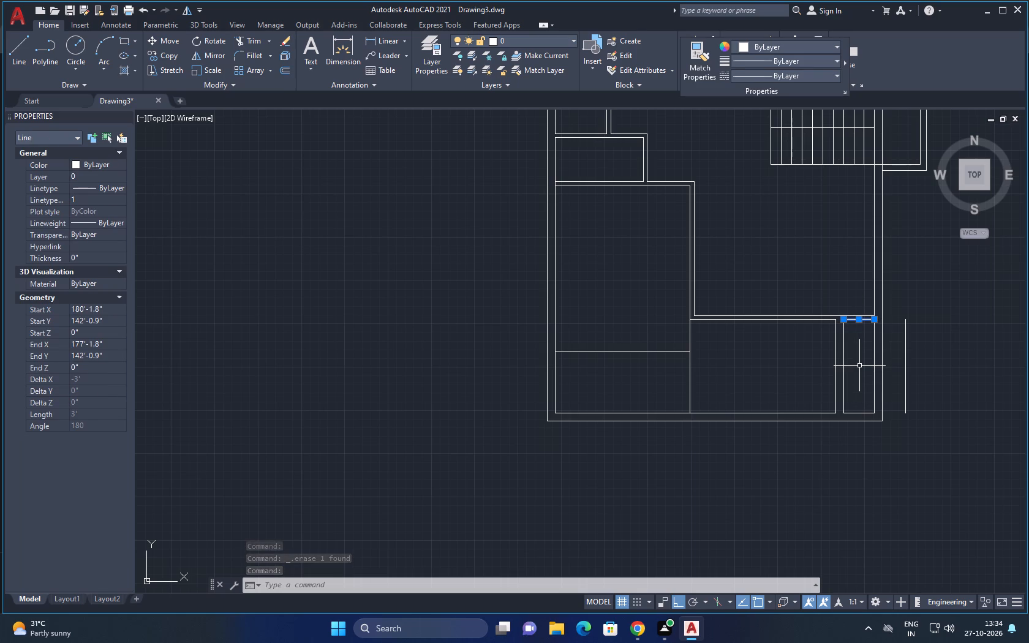
{"action": "type", "text": "O"}
{"action": "key", "text": "space"}
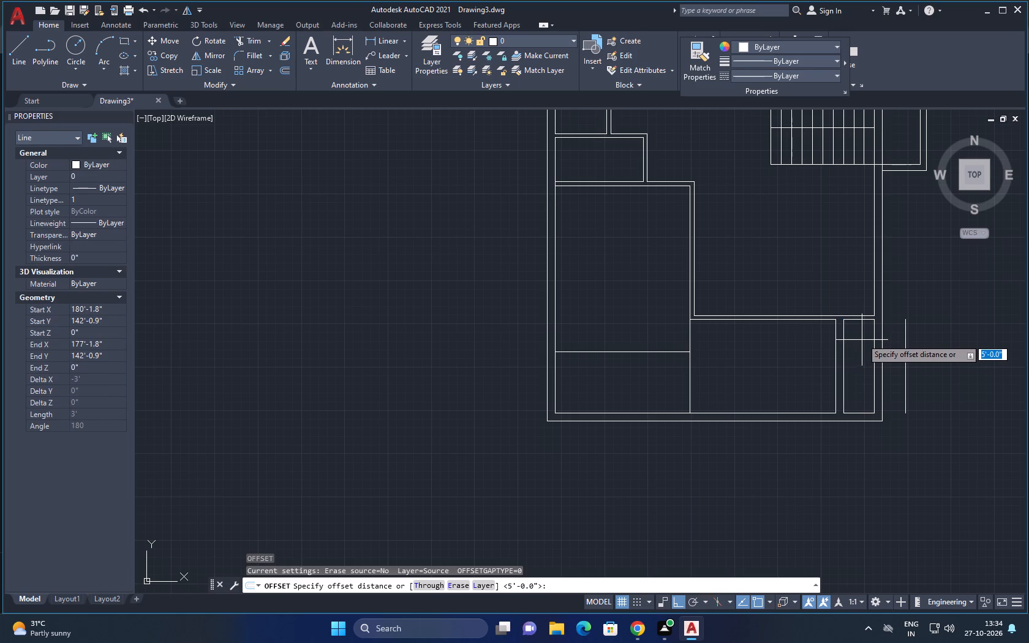
{"action": "left_click", "coordinate": [862, 320]}
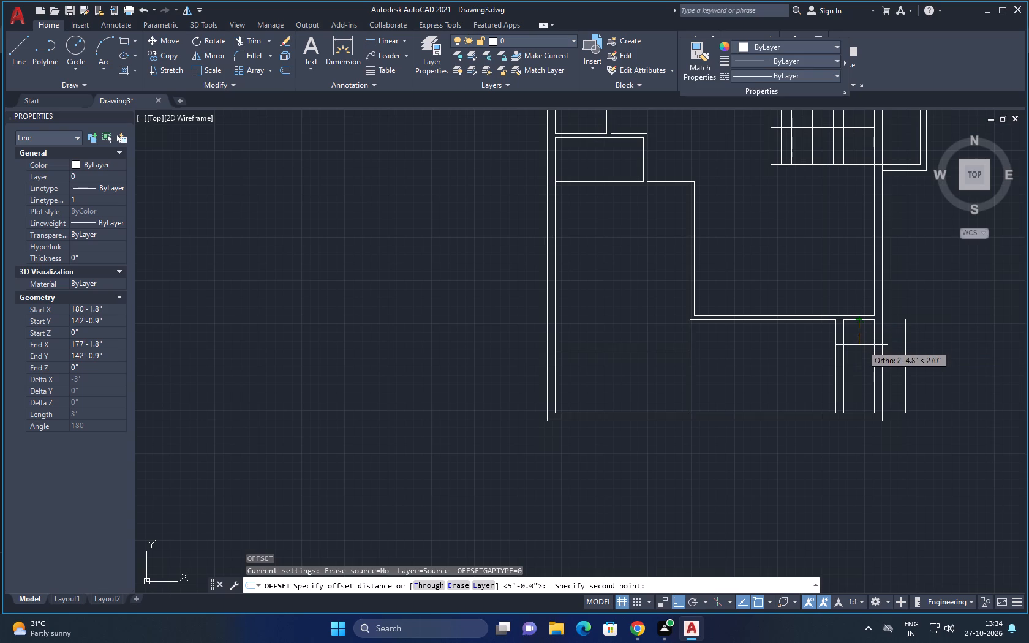
{"action": "type", "text": "5'"}
{"action": "key", "text": "Return"}
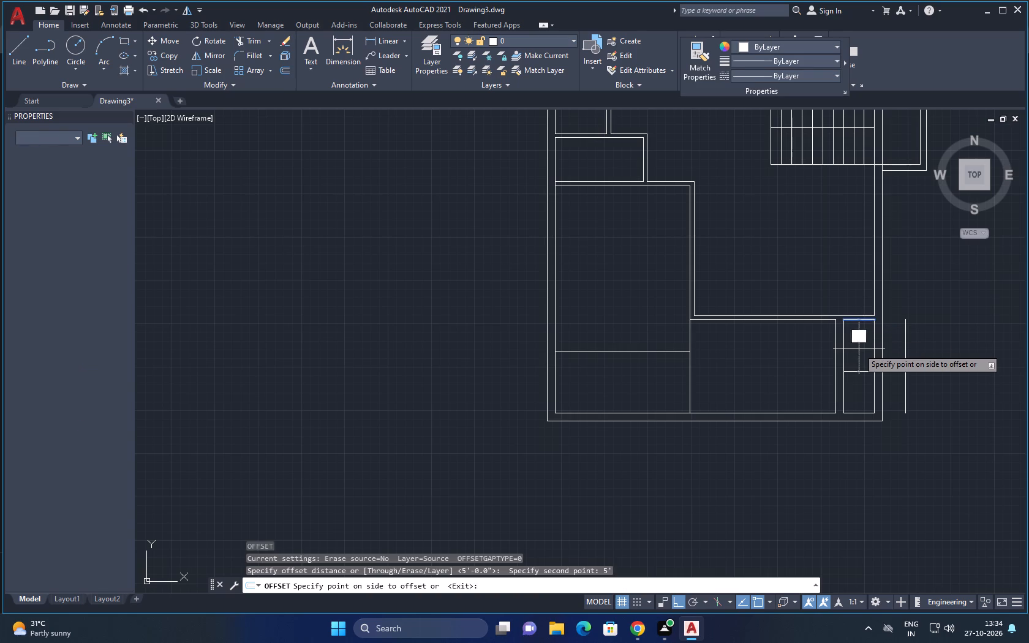
{"action": "left_click", "coordinate": [859, 348]}
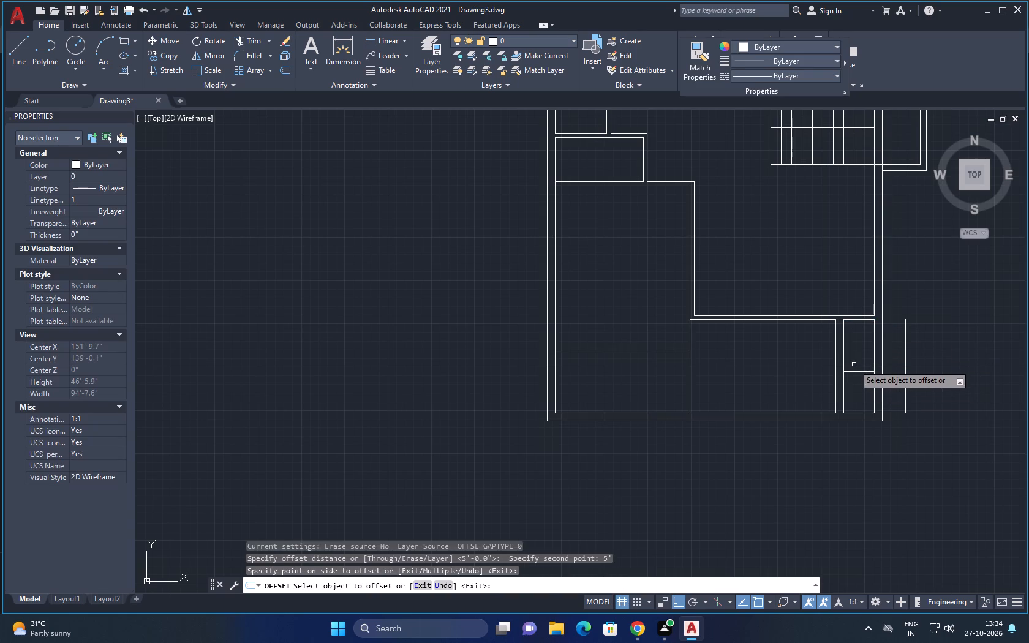
{"action": "key", "text": "Escape"}
{"action": "key", "text": "Escape"}
Stretch the new short horizontal line's left end past the 9" vertical wall, to a length of about 4'-9".
{"action": "left_click", "coordinate": [854, 371]}
{"action": "scroll", "coordinate": [854, 371], "scroll_direction": "up", "scroll_amount": 4}
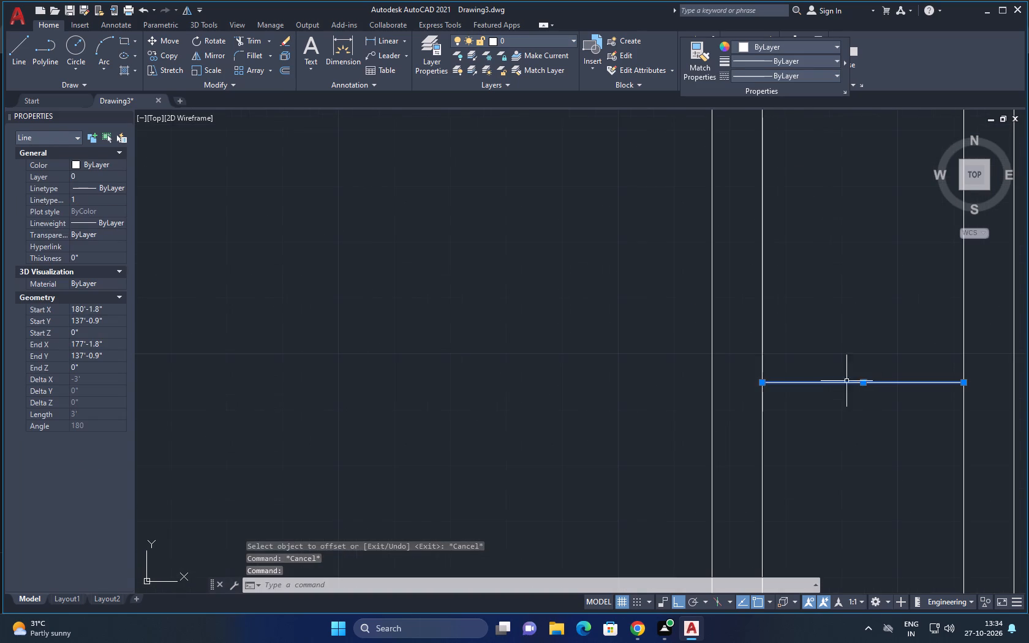
{"action": "left_click", "coordinate": [763, 381]}
{"action": "left_click", "coordinate": [644, 384]}
{"action": "key", "text": "Escape"}
{"action": "scroll", "coordinate": [922, 431], "scroll_direction": "down", "scroll_amount": 2}
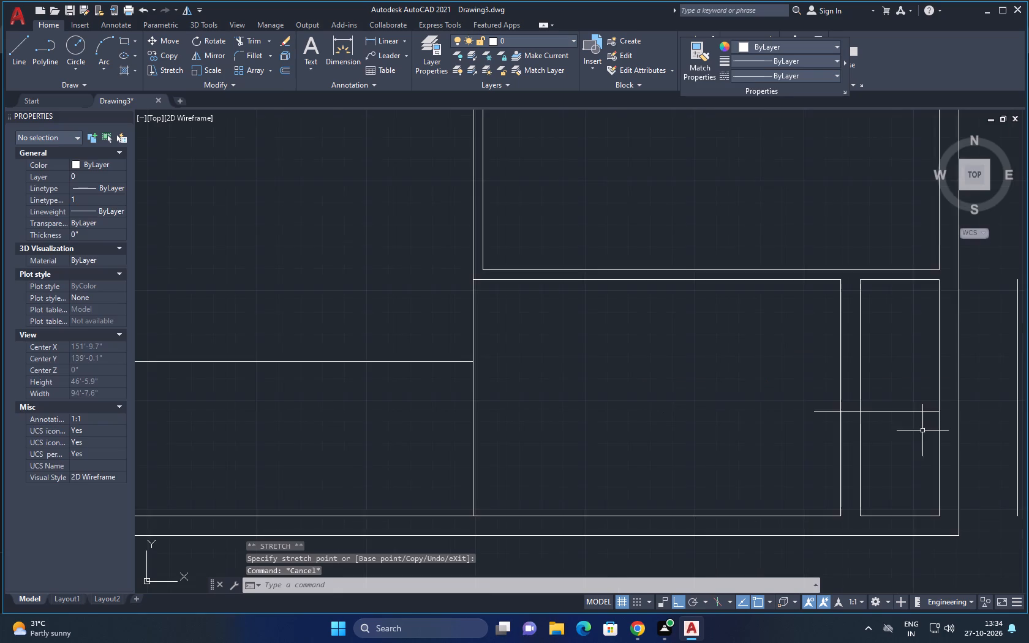
Stretch the same horizontal line's right end past the outer wall and outside vertical line, to about 10'-6" long.
{"action": "middle_click_drag", "start_coordinate": [922, 431], "coordinate": [706, 402]}
{"action": "left_click", "coordinate": [690, 383]}
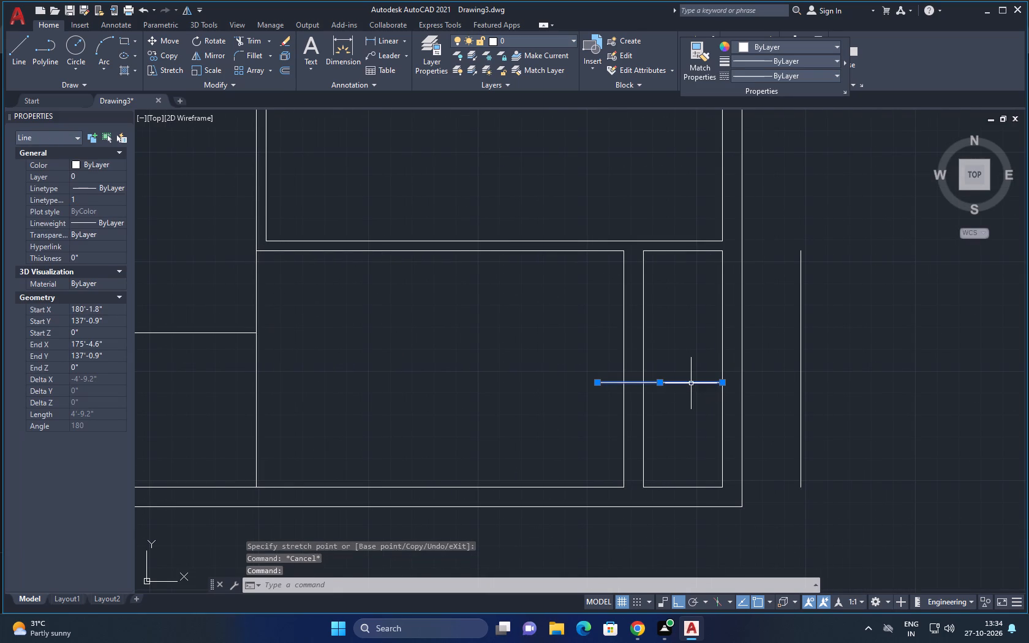
{"action": "left_click", "coordinate": [722, 384]}
{"action": "left_click", "coordinate": [873, 378]}
{"action": "key", "text": "Escape"}
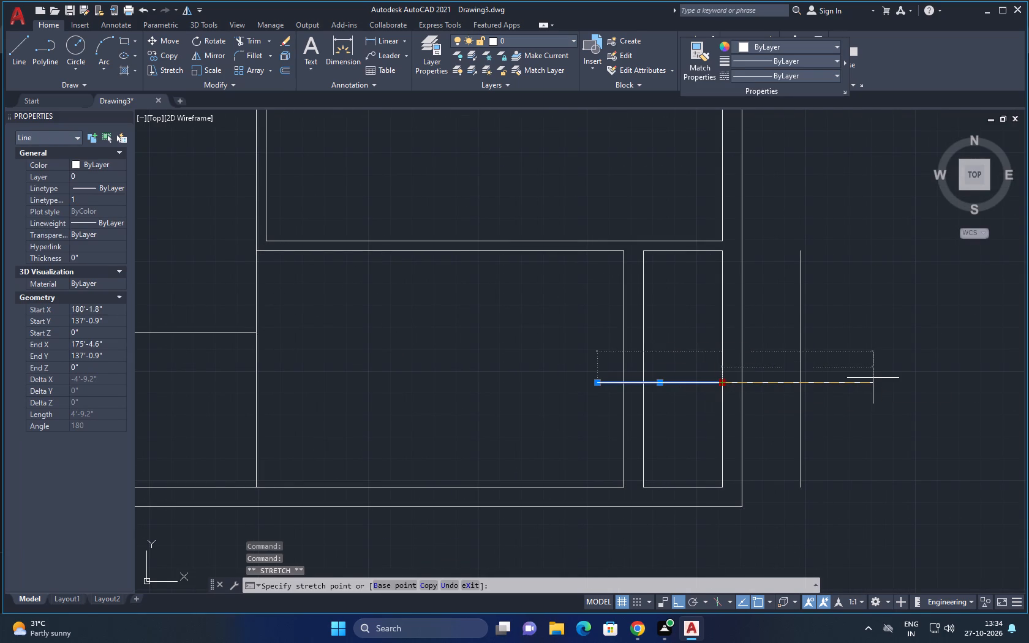
{"action": "key", "text": "Escape"}
{"action": "key", "text": "Escape"}
{"action": "key", "text": "Escape"}
{"action": "key", "text": "Escape"}
{"action": "key", "text": "Escape"}
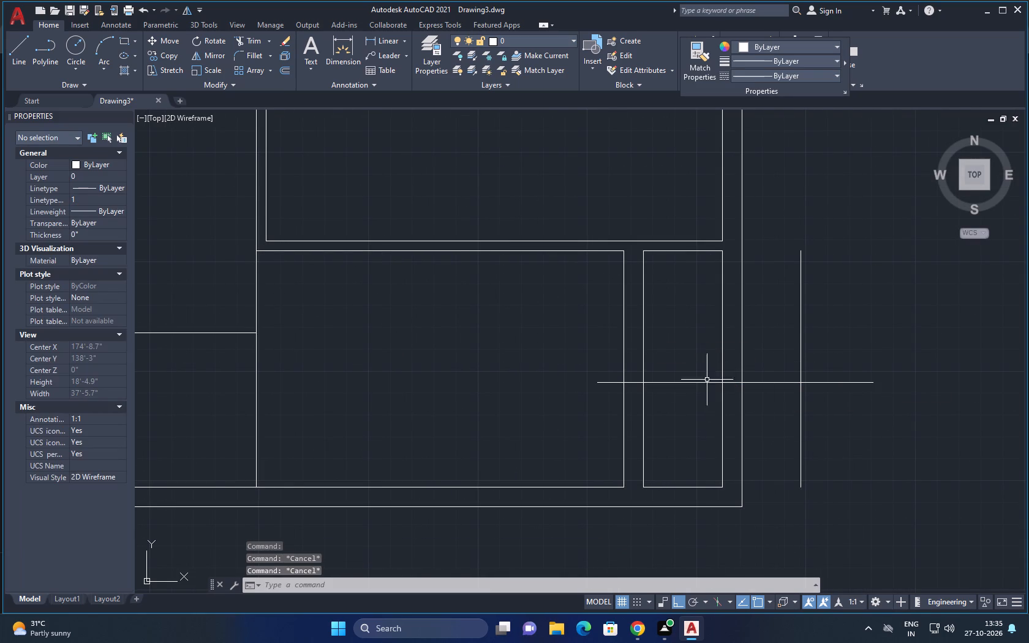
Offset the long horizontal line crossing the narrow room 9" downward and the outside vertical line 9" outward.
{"action": "left_click", "coordinate": [687, 383]}
{"action": "key", "text": "o"}
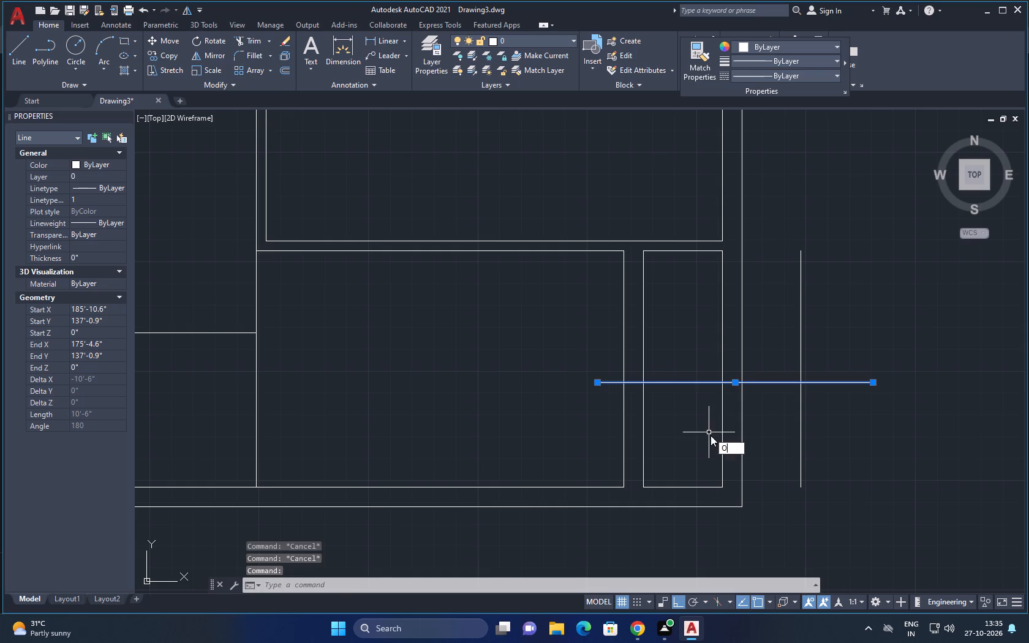
{"action": "key", "text": "space"}
{"action": "left_click", "coordinate": [735, 385]}
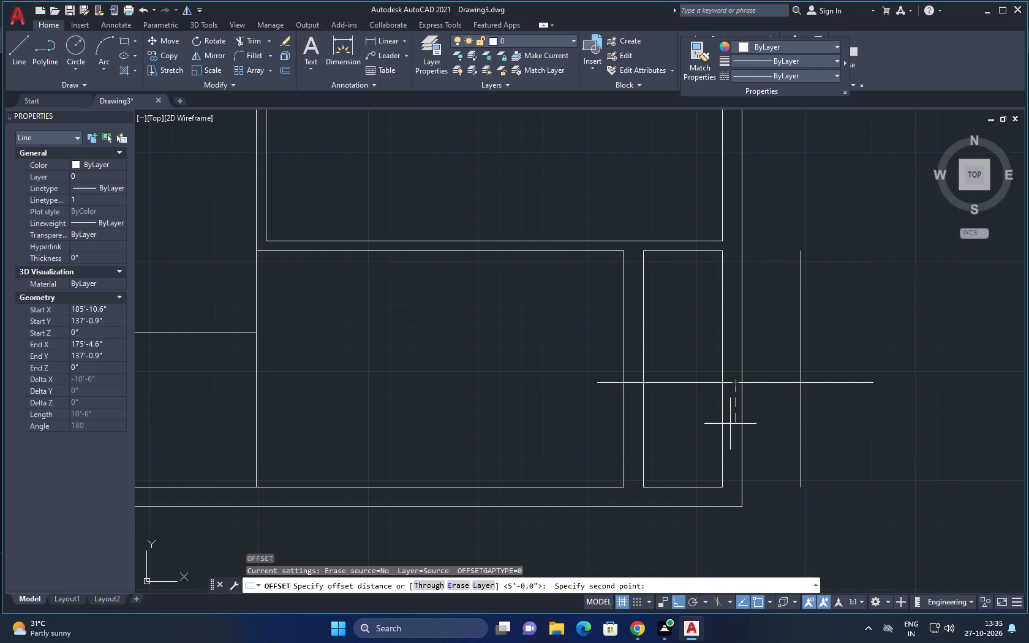
{"action": "key", "text": "9"}
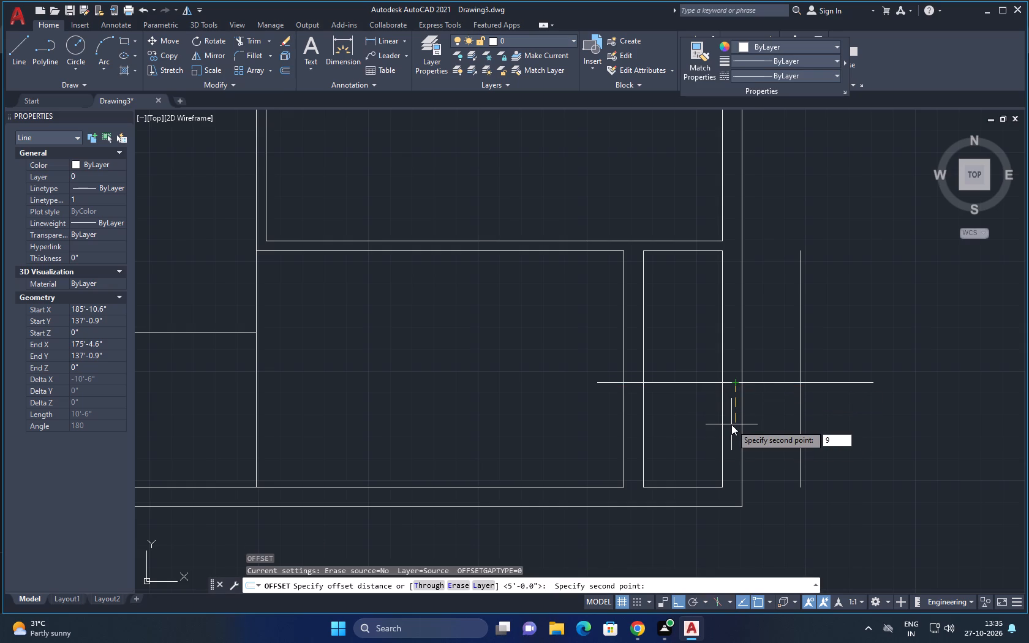
{"action": "key", "text": "shift+quotedbl"}
{"action": "key", "text": "Return"}
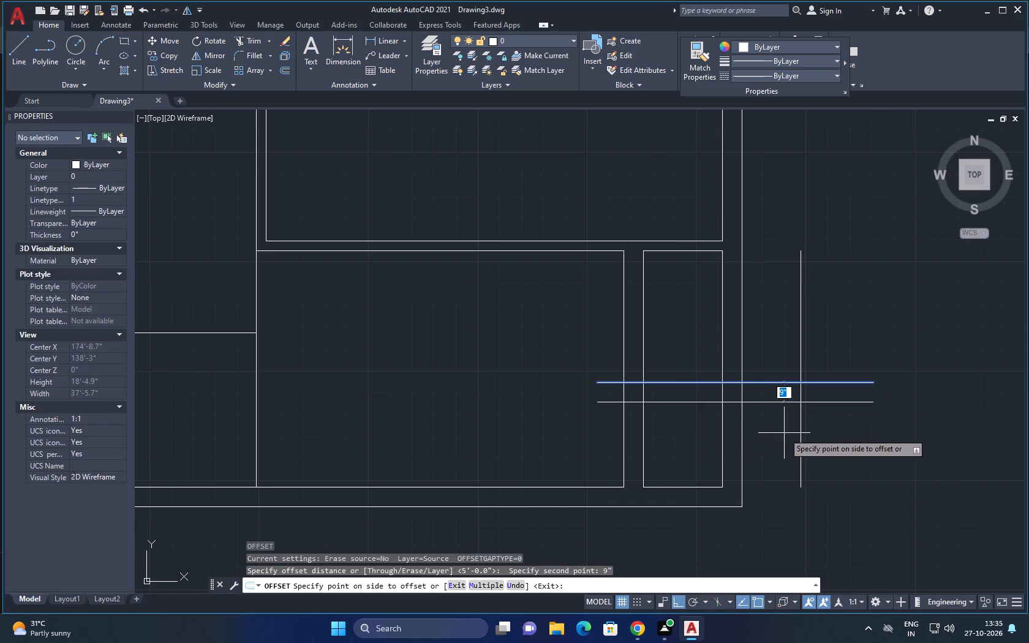
{"action": "left_click", "coordinate": [784, 433]}
{"action": "left_click", "coordinate": [799, 357]}
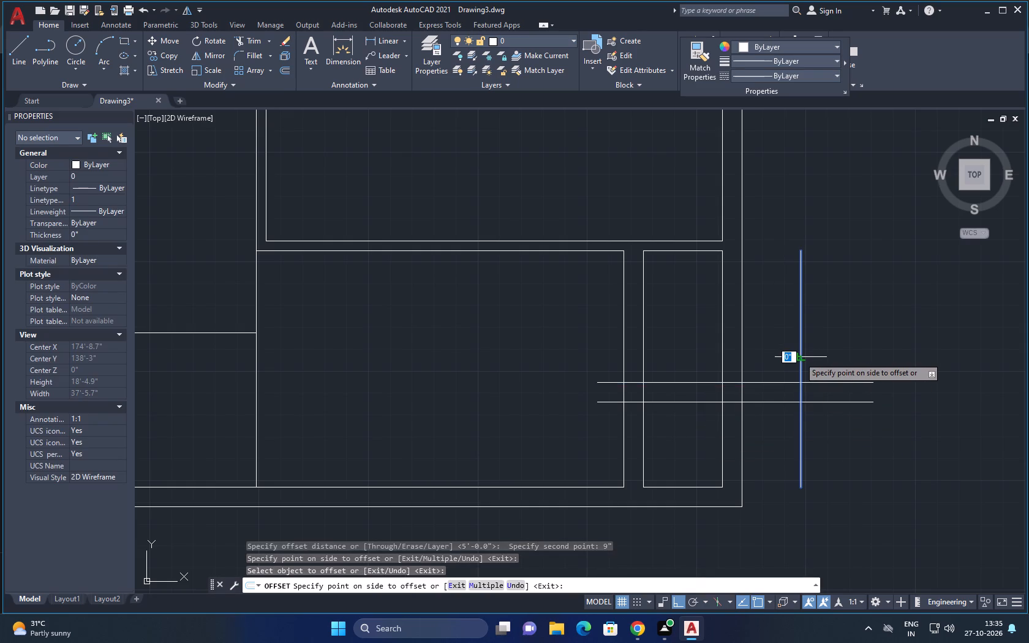
{"action": "left_click", "coordinate": [815, 362]}
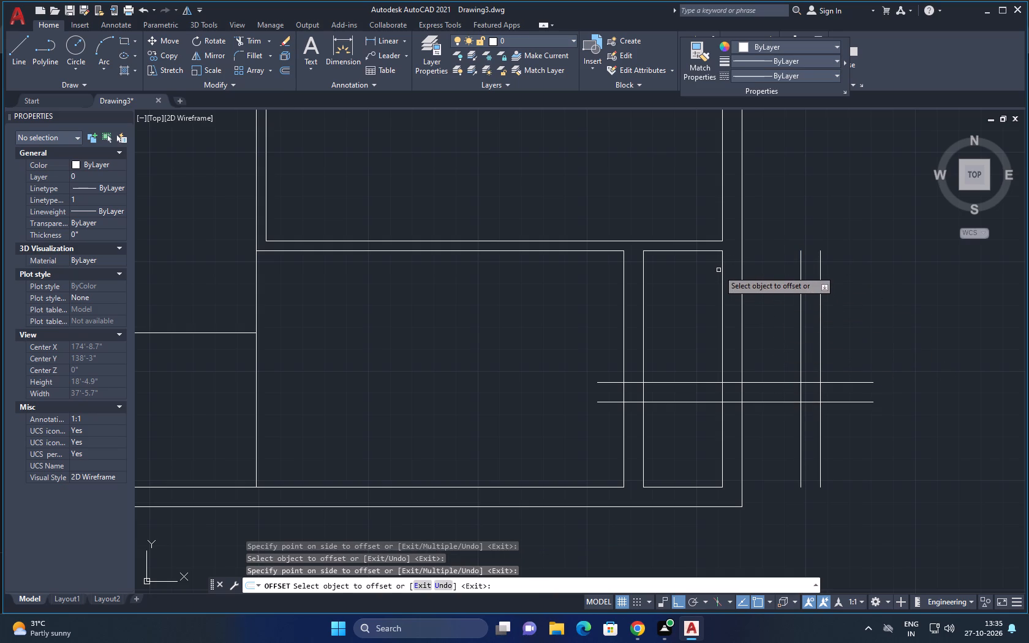
{"action": "key", "text": "Escape"}
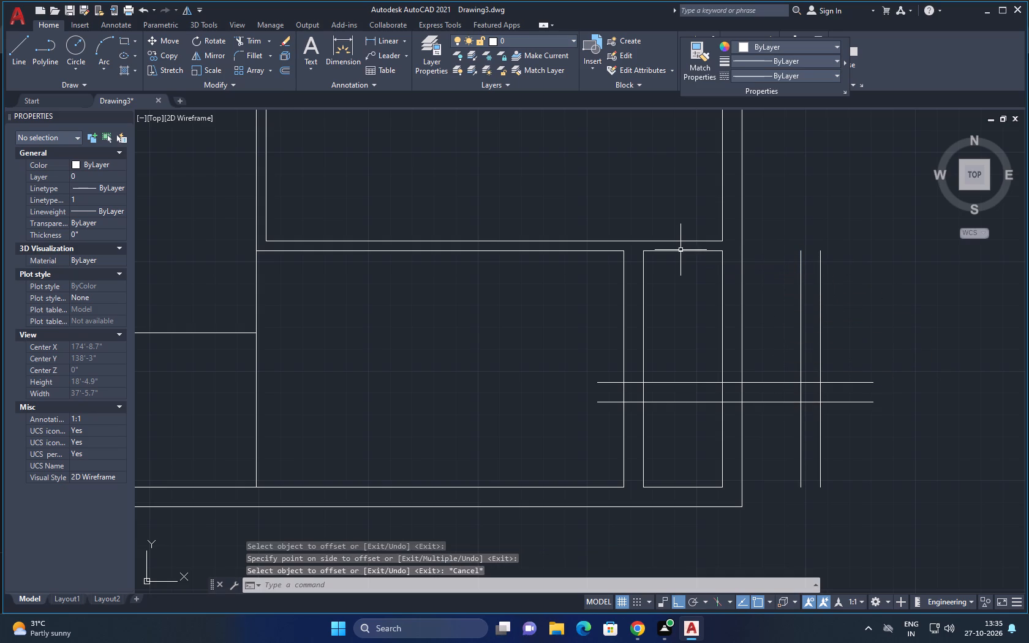
{"action": "key", "text": "Escape"}
Stretch the right end of the upper room's bottom line past the outer wall and both outside vertical lines.
{"action": "left_click", "coordinate": [679, 242]}
{"action": "left_click", "coordinate": [723, 244]}
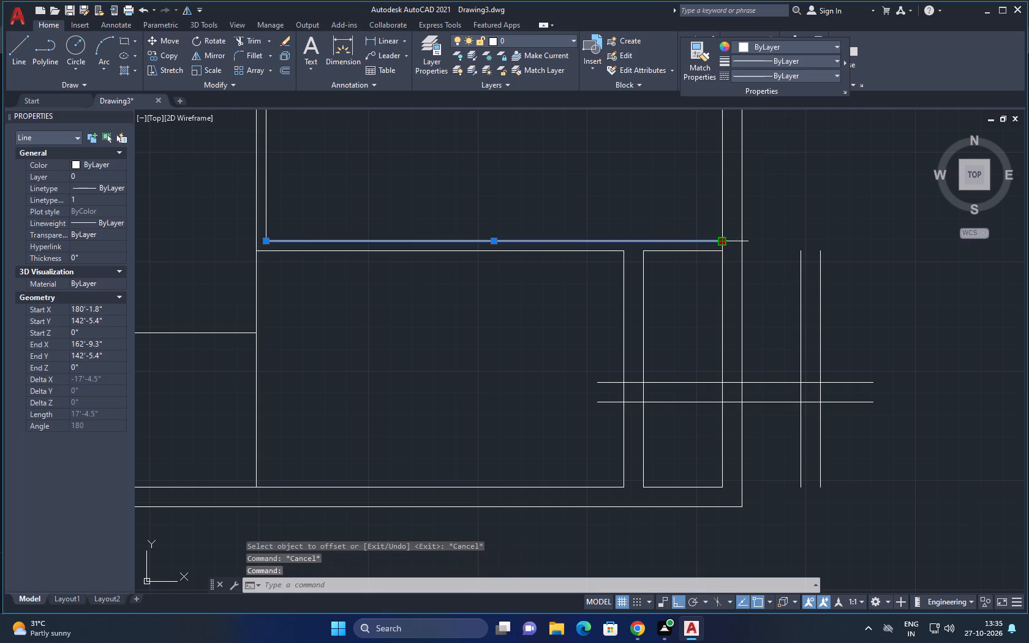
{"action": "left_click", "coordinate": [879, 247]}
{"action": "key", "text": "Escape"}
{"action": "key", "text": "Escape"}
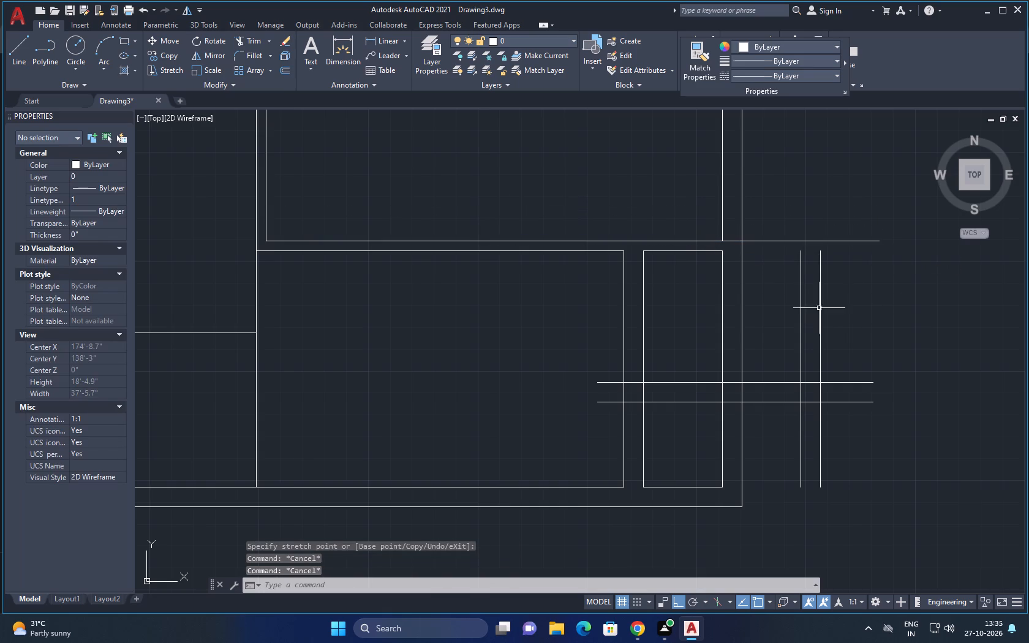
Stretch the upper ends of both outside vertical lines past the extended horizontal line, the outer one to about 11'-3" long.
{"action": "left_click", "coordinate": [800, 295]}
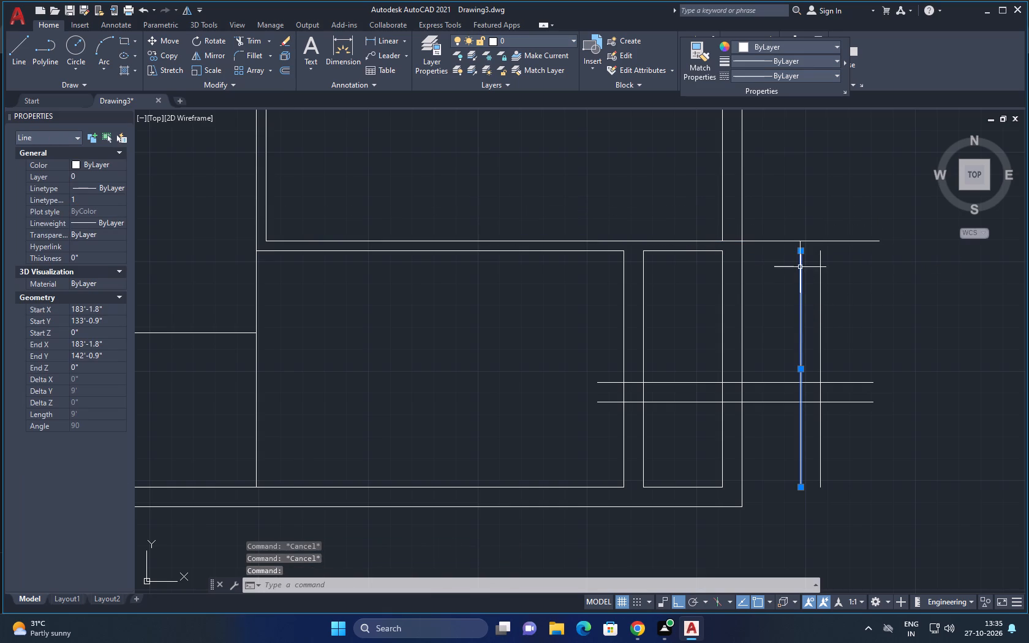
{"action": "left_click", "coordinate": [799, 252]}
{"action": "left_click", "coordinate": [796, 207]}
{"action": "key", "text": "Escape"}
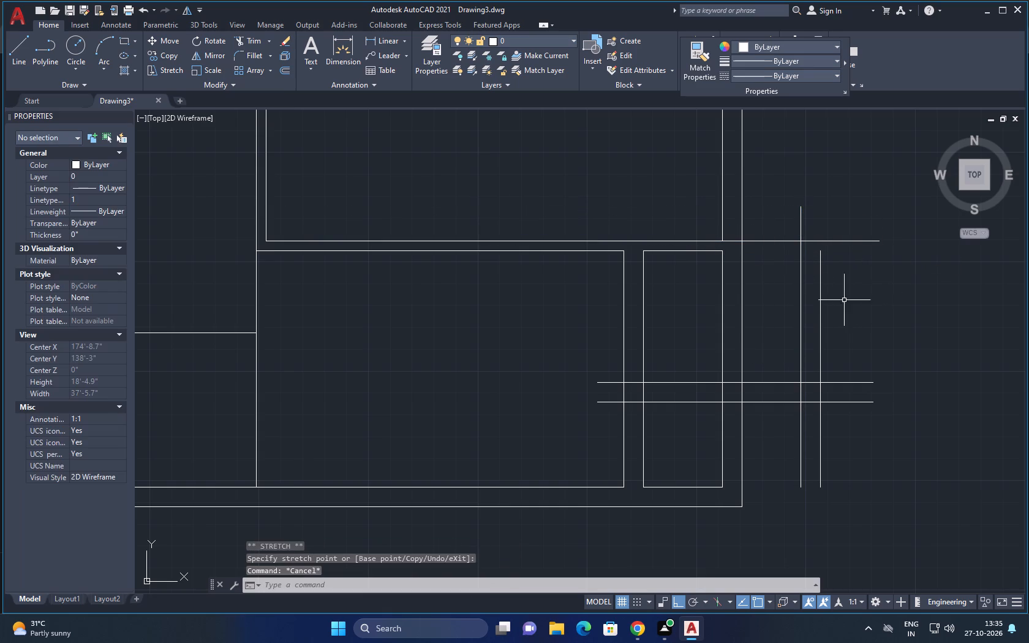
{"action": "left_click", "coordinate": [822, 283]}
{"action": "left_click", "coordinate": [821, 250]}
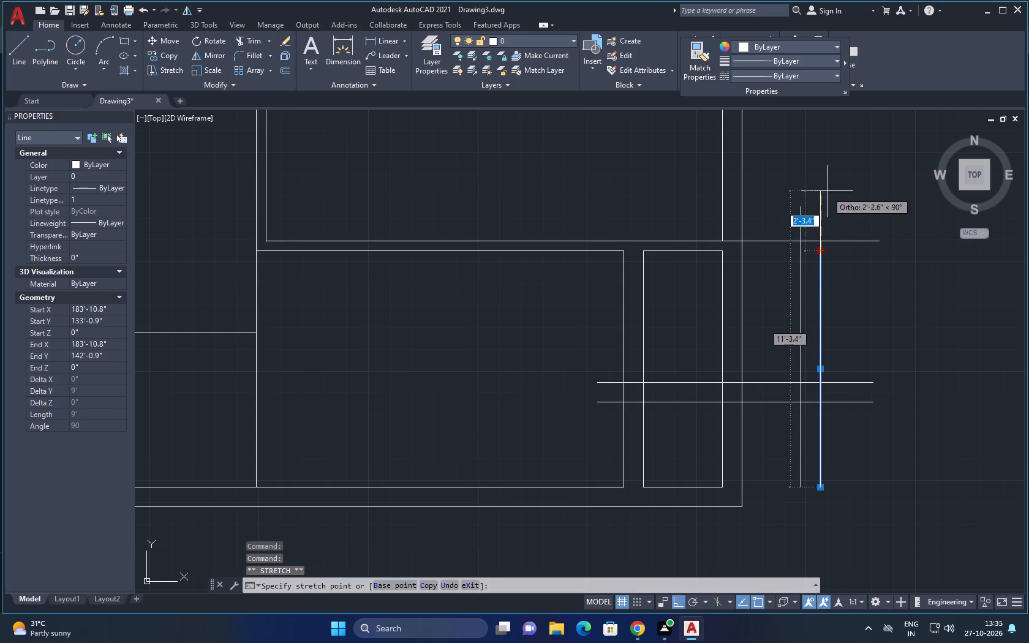
{"action": "left_click", "coordinate": [827, 191]}
{"action": "key", "text": "Escape"}
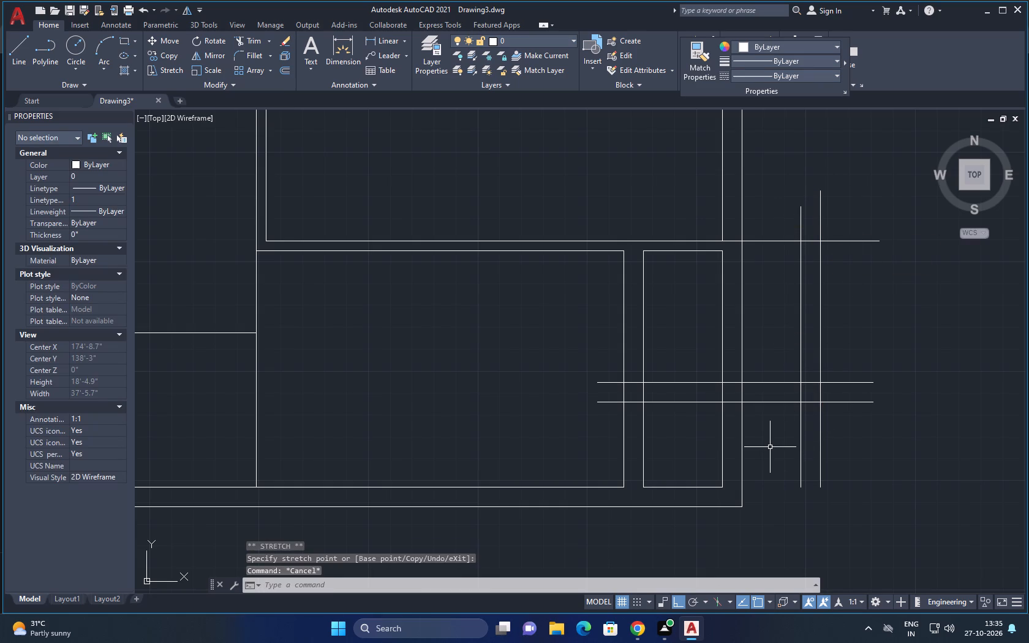
Trim the two horizontal lines' left overhangs and the 9" wall's left line below the lower horizontal.
{"action": "type", "text": "TR"}
{"action": "key", "text": "space"}
{"action": "key", "text": "space"}
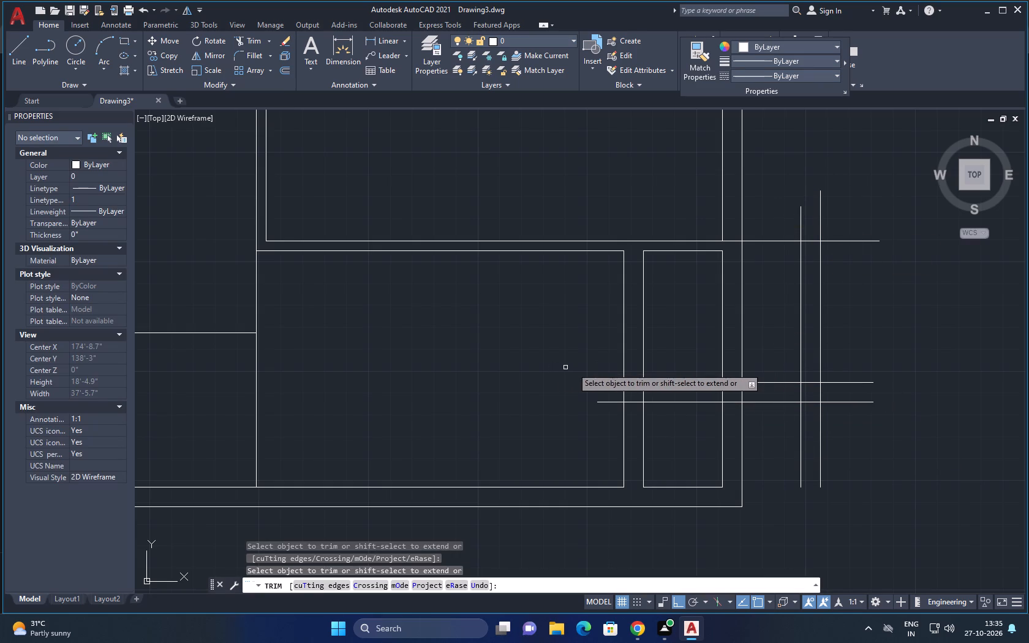
{"action": "left_click_drag", "start_coordinate": [605, 369], "coordinate": [604, 438]}
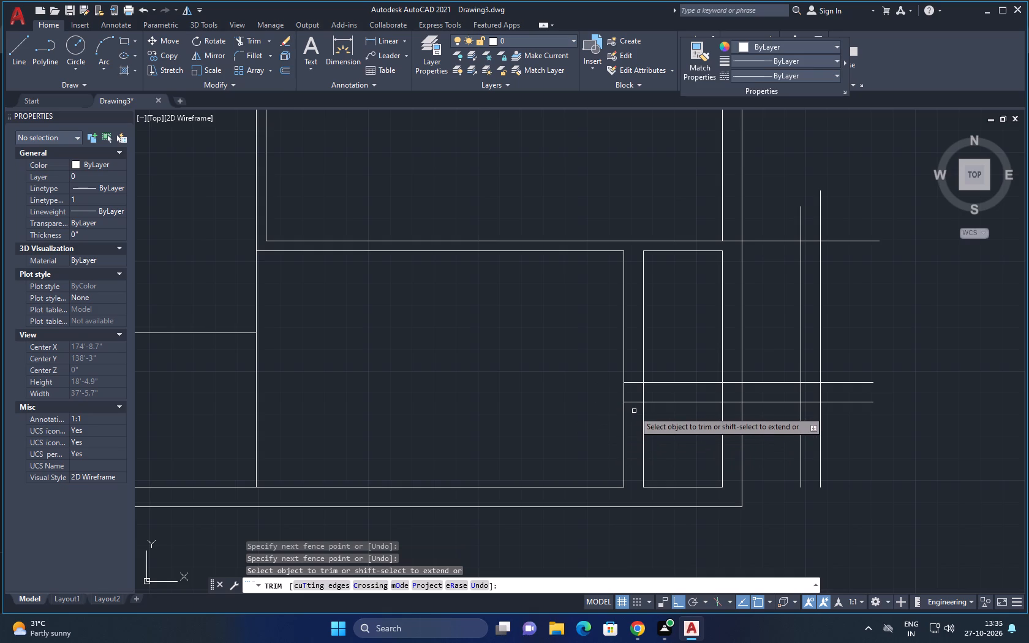
{"action": "left_click_drag", "start_coordinate": [608, 419], "coordinate": [632, 431]}
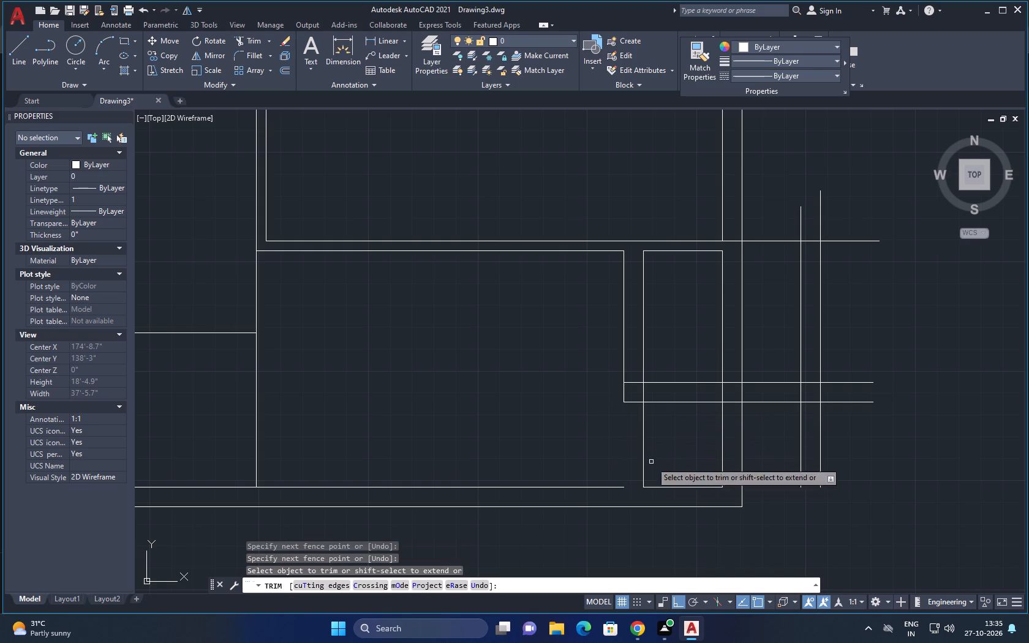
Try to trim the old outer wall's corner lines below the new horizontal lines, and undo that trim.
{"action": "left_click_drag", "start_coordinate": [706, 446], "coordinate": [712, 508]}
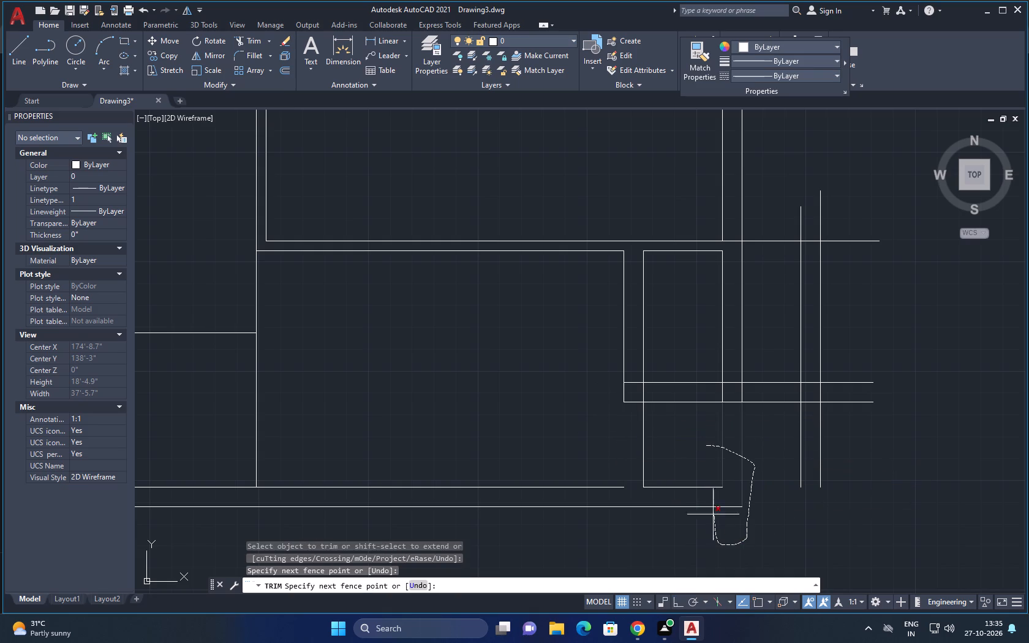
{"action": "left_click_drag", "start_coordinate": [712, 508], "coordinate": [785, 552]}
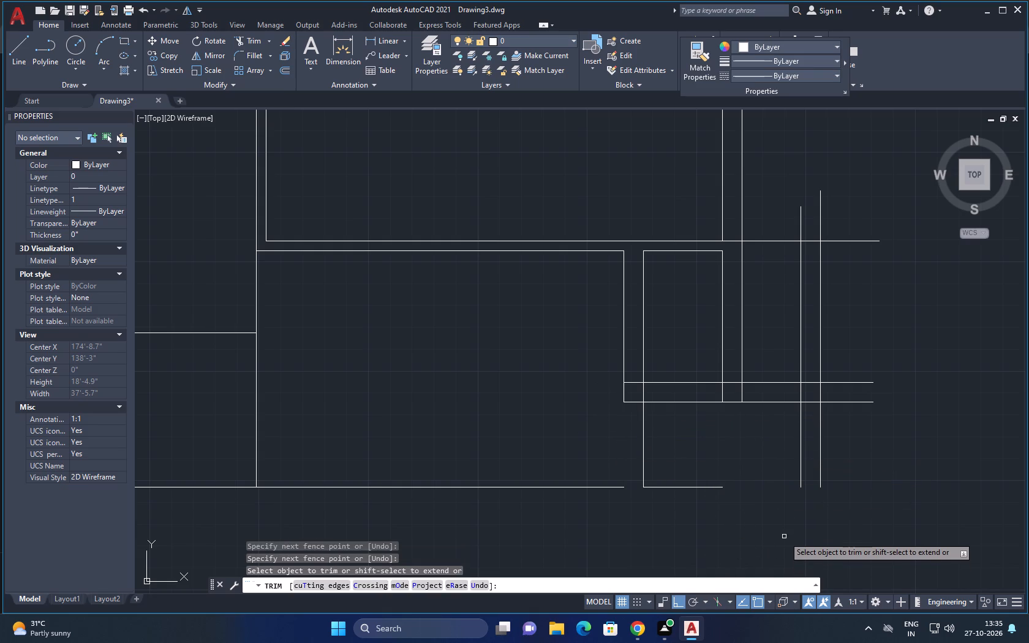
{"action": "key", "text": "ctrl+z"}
Remove the short horizontal line closing the bottom of the narrow room with Trim.
{"action": "left_click", "coordinate": [701, 489]}
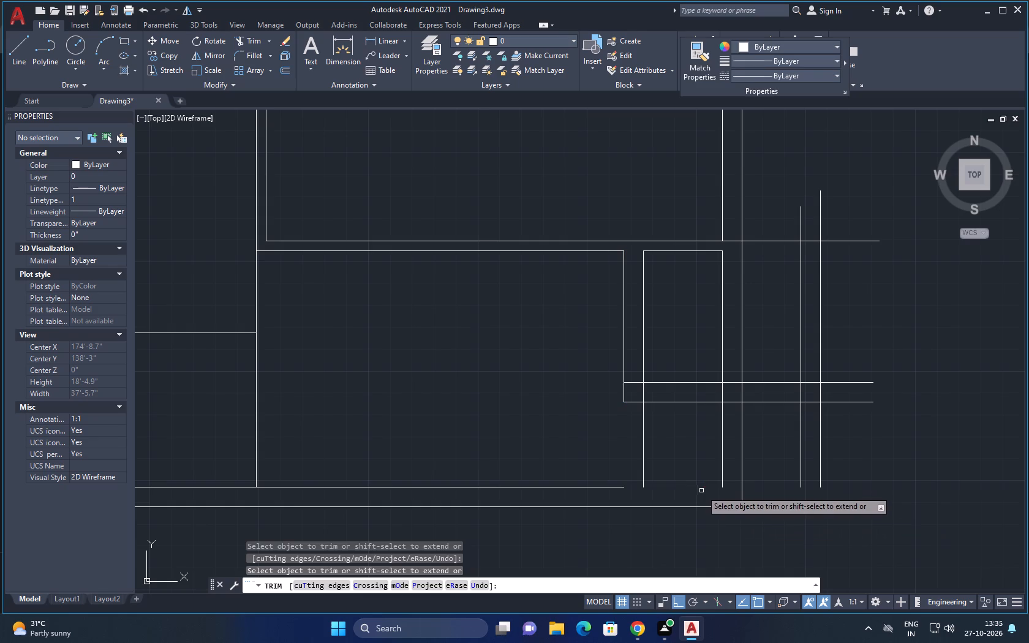
{"action": "key", "text": "Escape"}
{"action": "key", "text": "Escape"}
Stretch the lower end of the 9" wall's right line below the bottom wall, to about 11'-3" long.
{"action": "left_click", "coordinate": [642, 486]}
{"action": "left_click", "coordinate": [644, 488]}
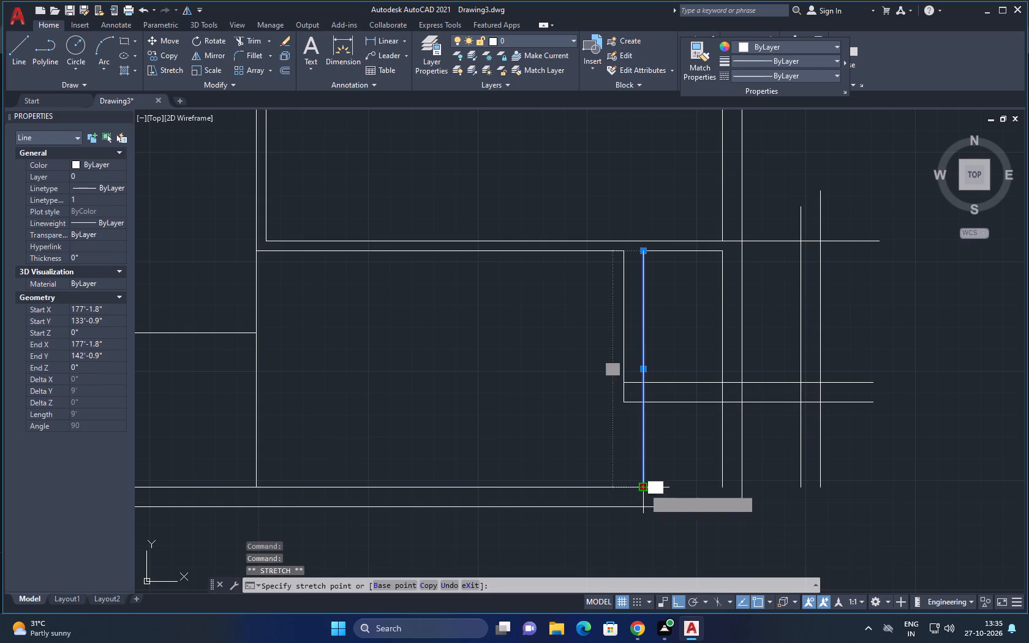
{"action": "left_click", "coordinate": [639, 547]}
{"action": "key", "text": "Escape"}
{"action": "key", "text": "Escape"}
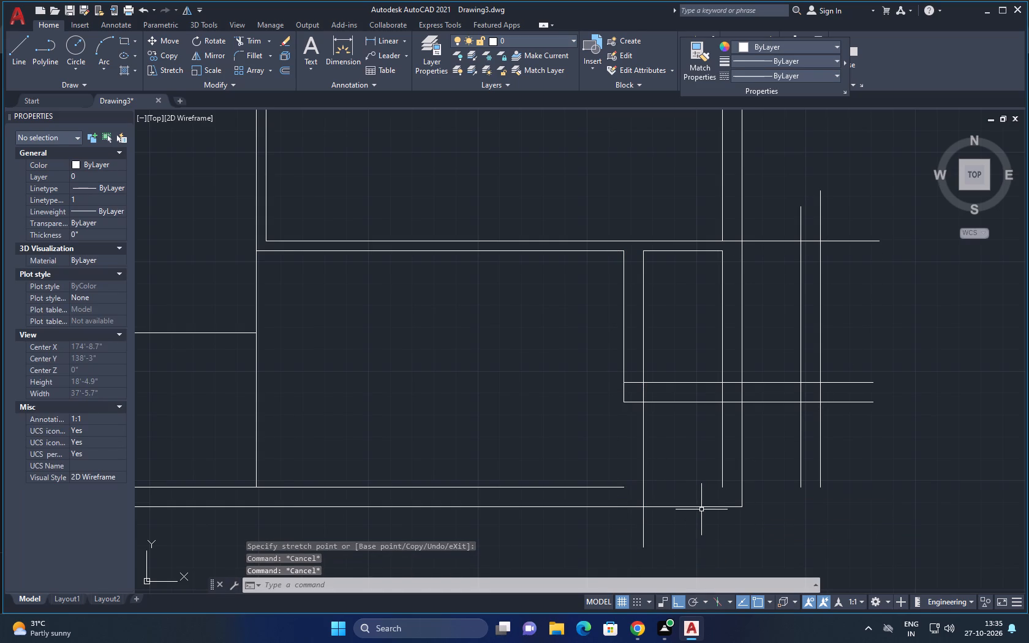
Trim the old outer wall's corner lines below the new room and all line overhangs outside the new outer corners.
{"action": "type", "text": "TR"}
{"action": "key", "text": "space"}
{"action": "left_click_drag", "start_coordinate": [700, 532], "coordinate": [778, 459]}
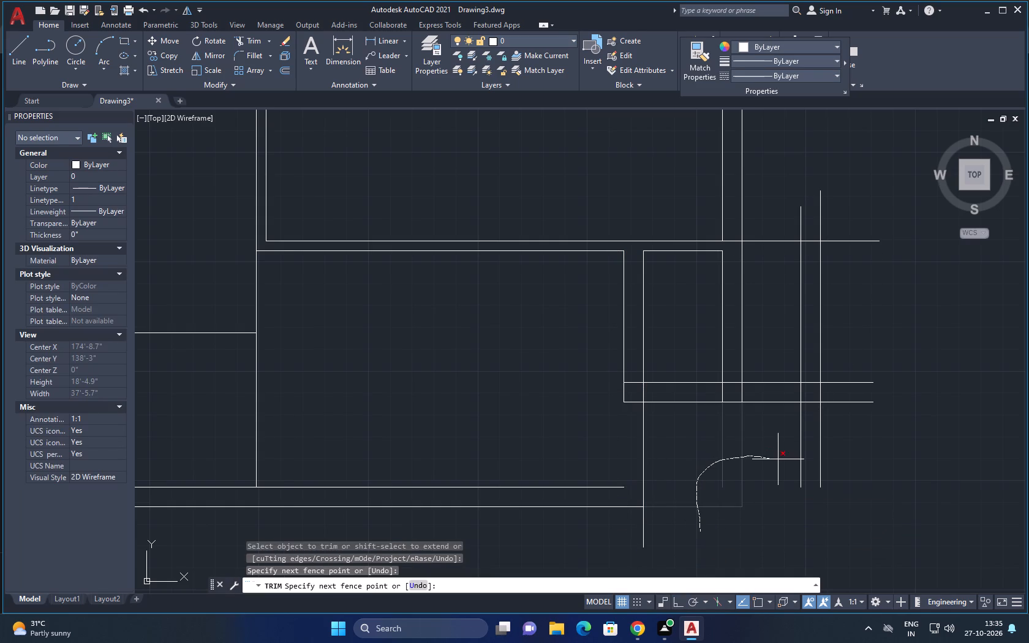
{"action": "left_click_drag", "start_coordinate": [778, 459], "coordinate": [802, 202]}
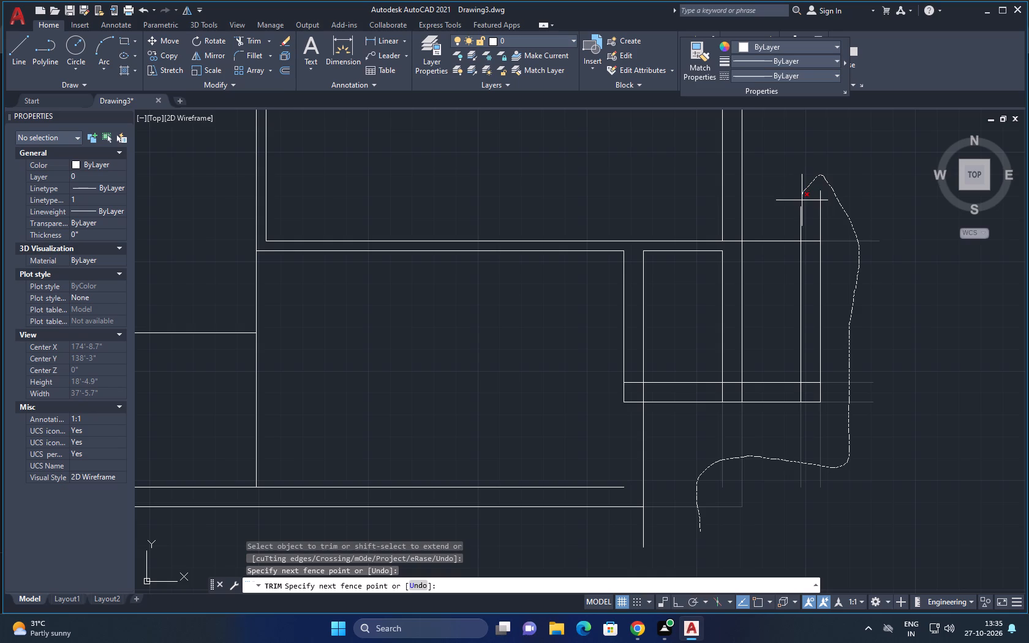
{"action": "left_click_drag", "start_coordinate": [802, 202], "coordinate": [842, 219]}
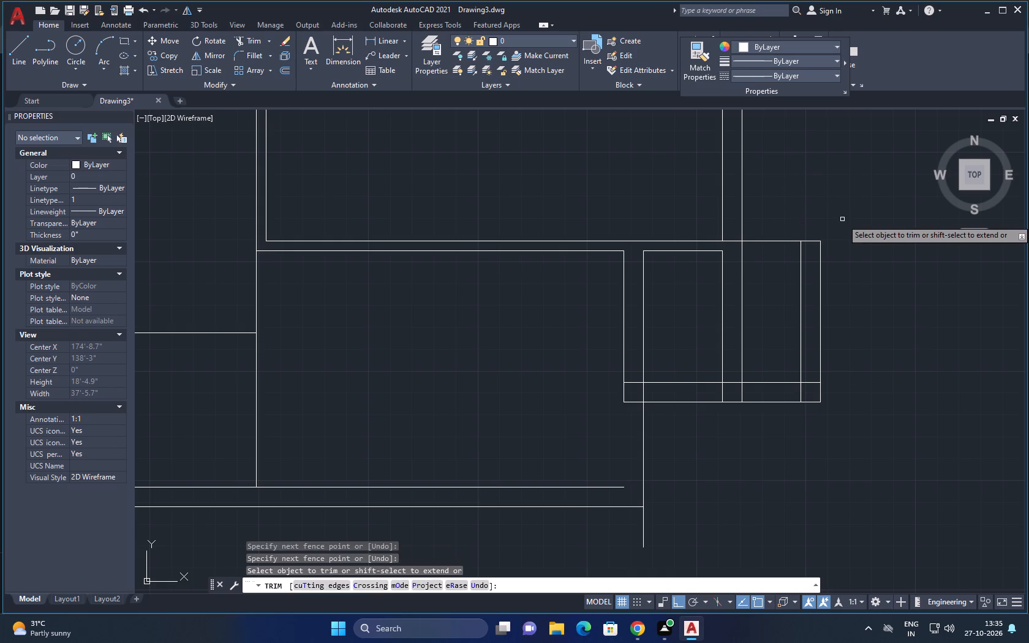
Trim the inner-corner overlaps, the old outer wall lines inside the new room, and the short line along its top.
{"action": "left_click_drag", "start_coordinate": [807, 377], "coordinate": [809, 390]}
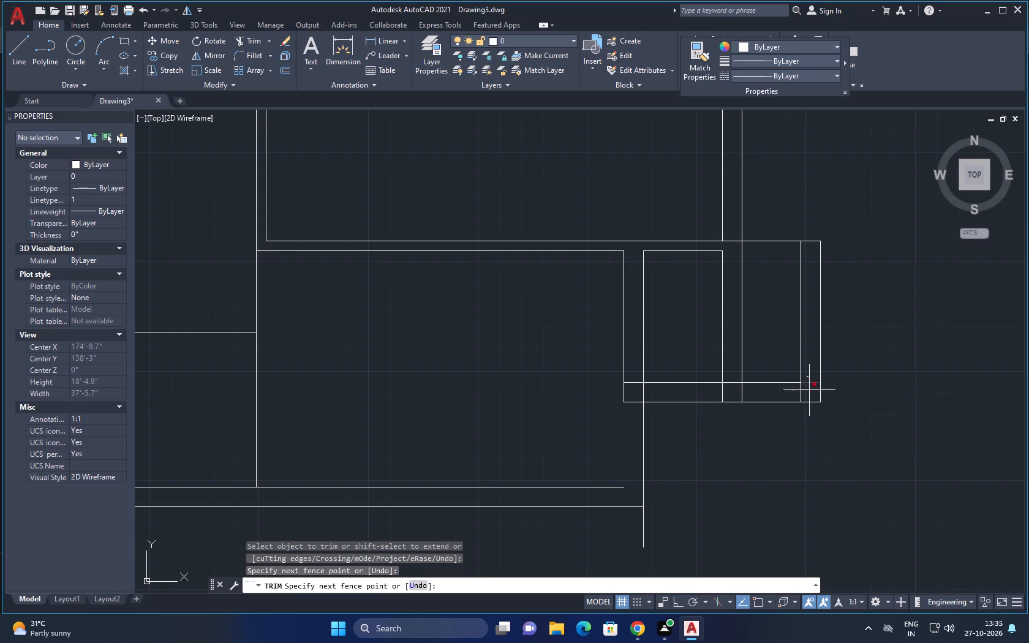
{"action": "left_click_drag", "start_coordinate": [809, 390], "coordinate": [722, 396]}
{"action": "left_click_drag", "start_coordinate": [715, 336], "coordinate": [771, 336]}
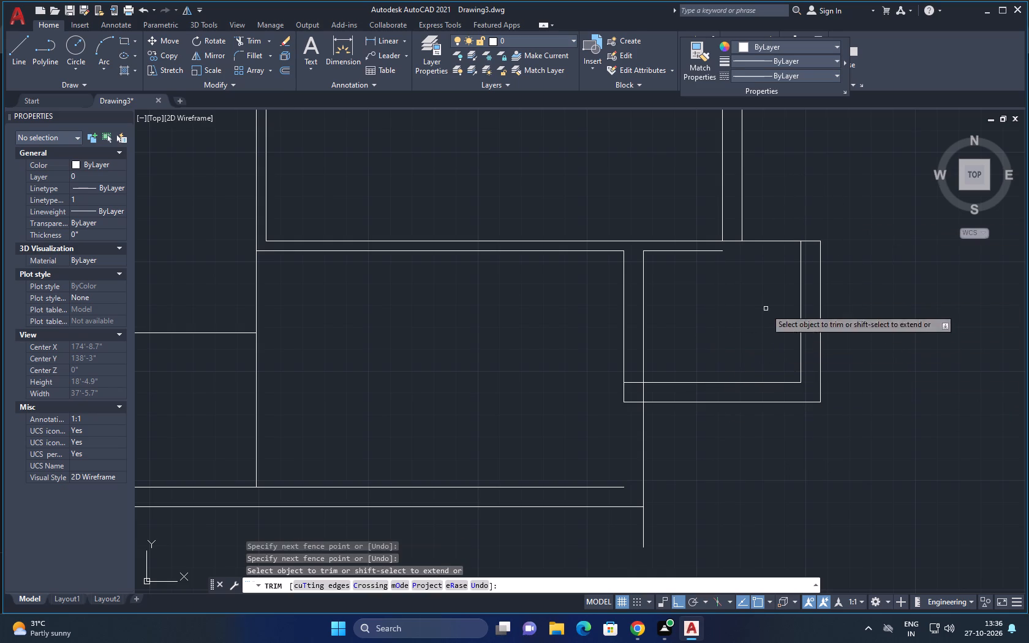
{"action": "left_click", "coordinate": [708, 251]}
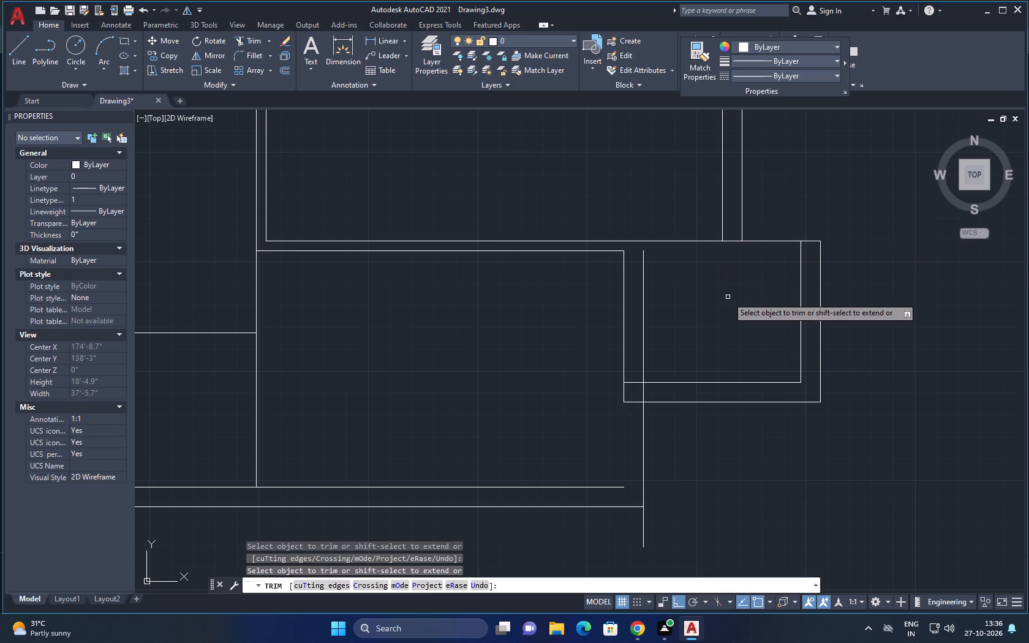
{"action": "key", "text": "Escape"}
{"action": "key", "text": "Escape"}
{"action": "key", "text": "Escape"}
{"action": "key", "text": "Escape"}
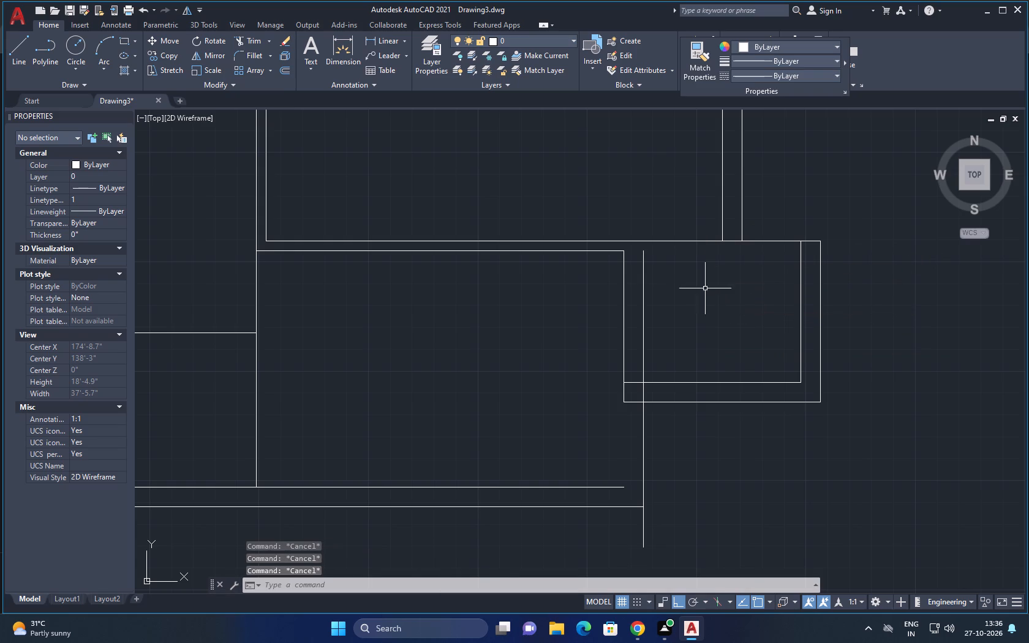
Stretch the upper end of the 9" wall's right line above the new room's top line.
{"action": "left_click", "coordinate": [643, 274]}
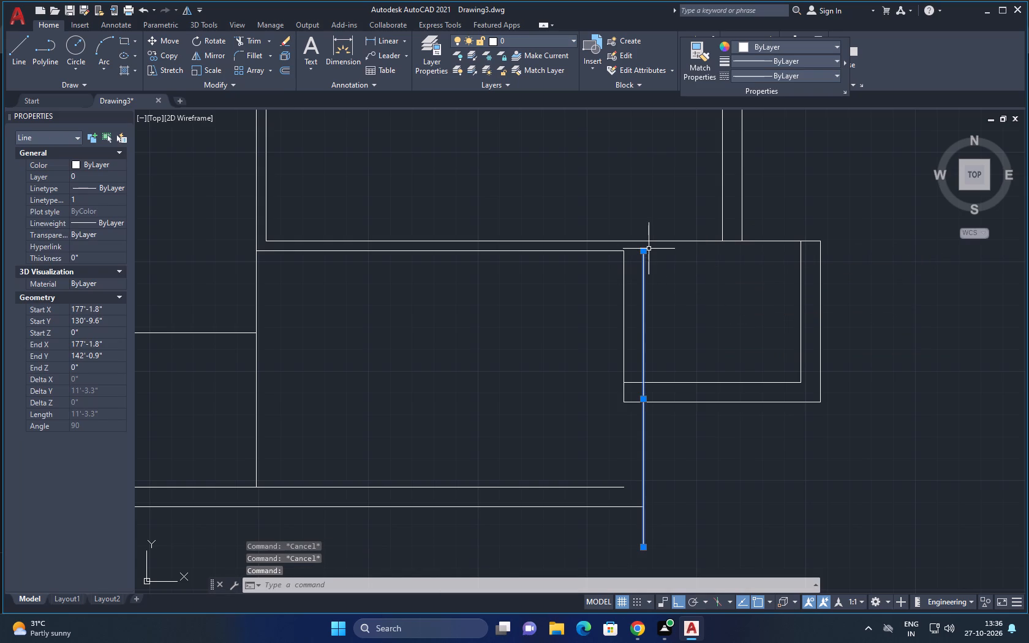
{"action": "left_click", "coordinate": [646, 250]}
{"action": "left_click", "coordinate": [643, 169]}
{"action": "key", "text": "Escape"}
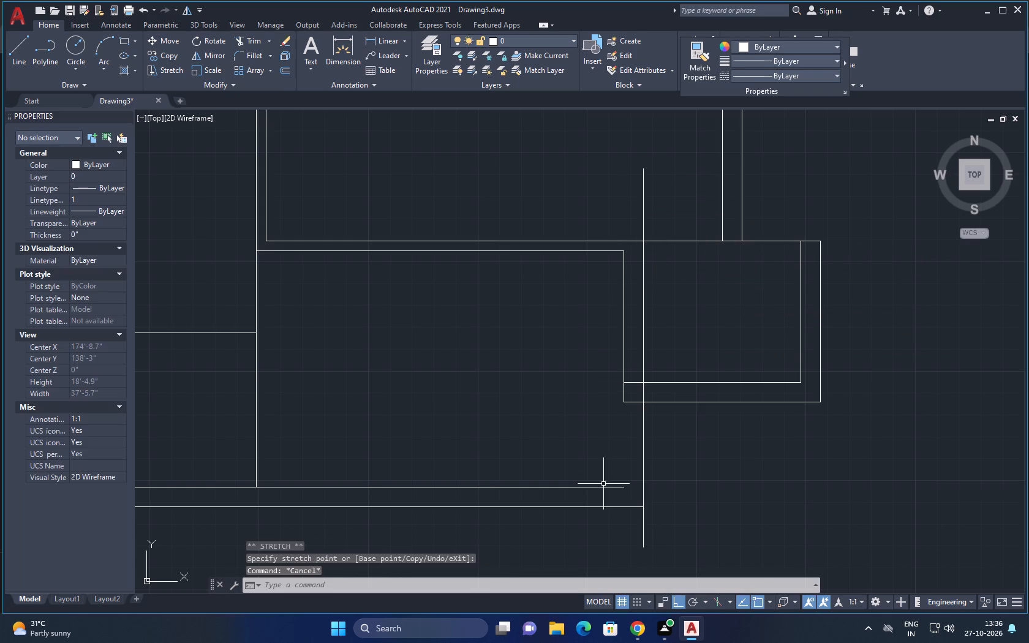
Stretch the right end of the bottom wall's inner line past the long vertical line.
{"action": "left_click", "coordinate": [608, 488]}
{"action": "left_click", "coordinate": [625, 488]}
{"action": "left_click", "coordinate": [694, 488]}
{"action": "key", "text": "Escape"}
{"action": "key", "text": "Escape"}
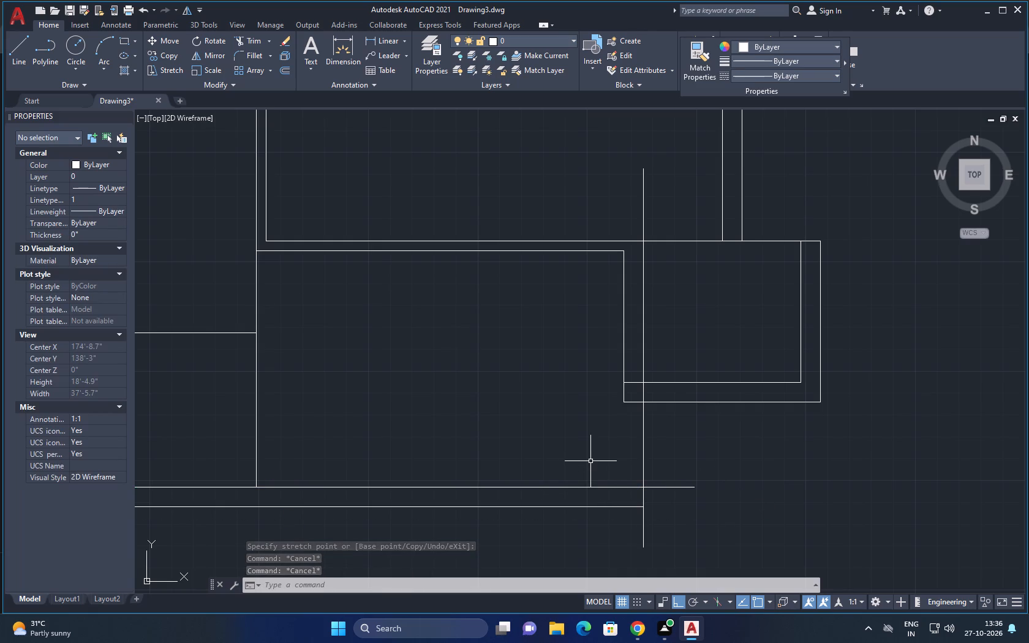
Stretch the lower end of the long vertical partition line to below the bottom outer wall.
{"action": "left_click", "coordinate": [256, 475]}
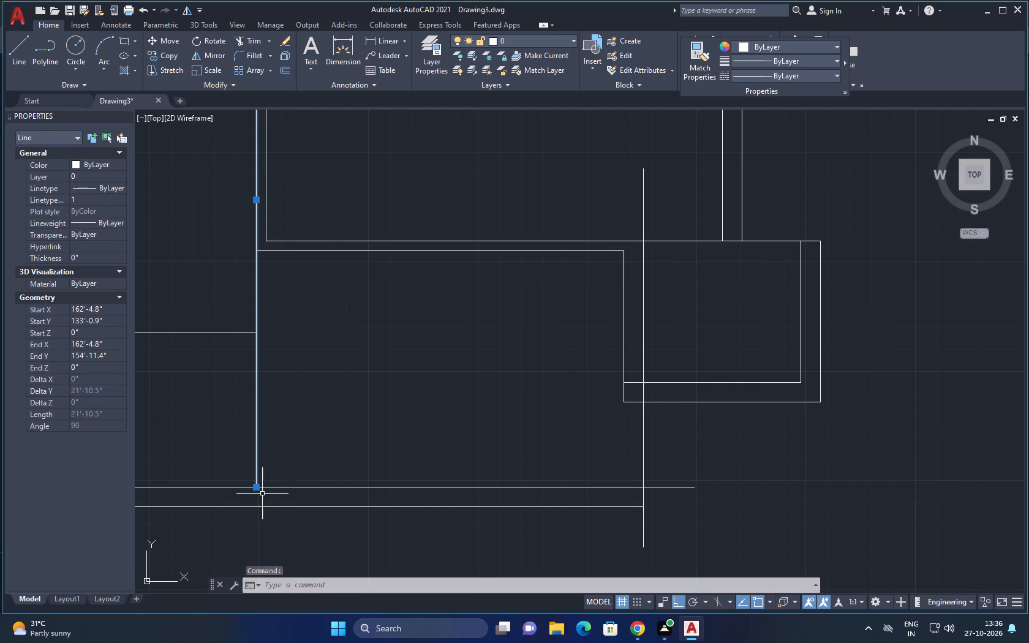
{"action": "left_click", "coordinate": [258, 491]}
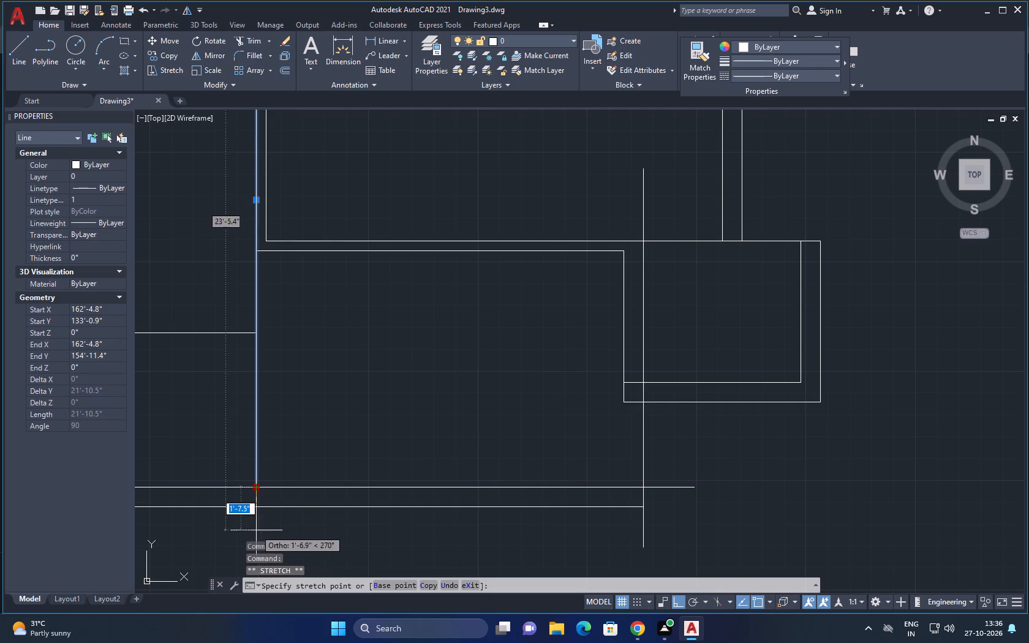
{"action": "left_click", "coordinate": [256, 530]}
{"action": "key", "text": "Escape"}
Stretch the left end of the lower-left room's top partition line past the outer wall.
{"action": "scroll", "coordinate": [337, 427], "scroll_direction": "down", "scroll_amount": 2}
{"action": "middle_click_drag", "start_coordinate": [341, 425], "coordinate": [404, 421]}
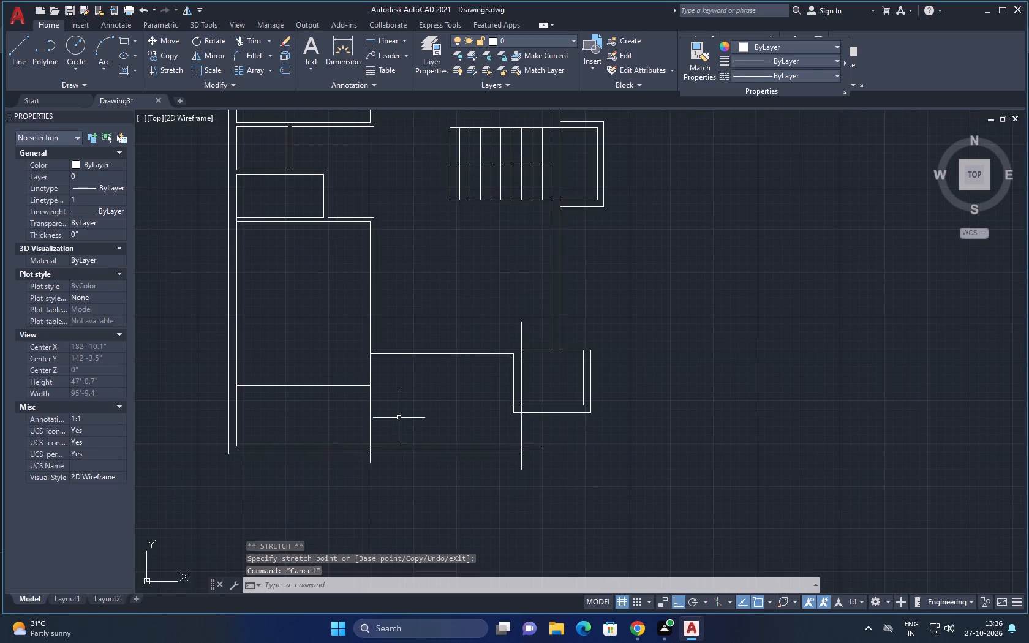
{"action": "left_click", "coordinate": [246, 222]}
{"action": "left_click_drag", "start_coordinate": [235, 225], "coordinate": [224, 227]}
{"action": "left_click", "coordinate": [176, 235]}
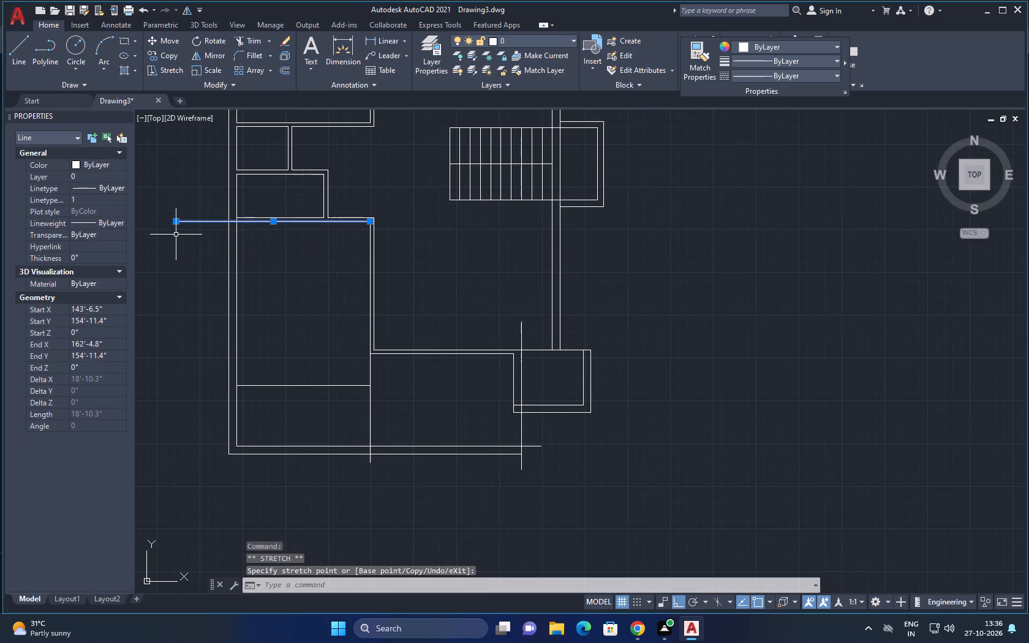
{"action": "key", "text": "Escape"}
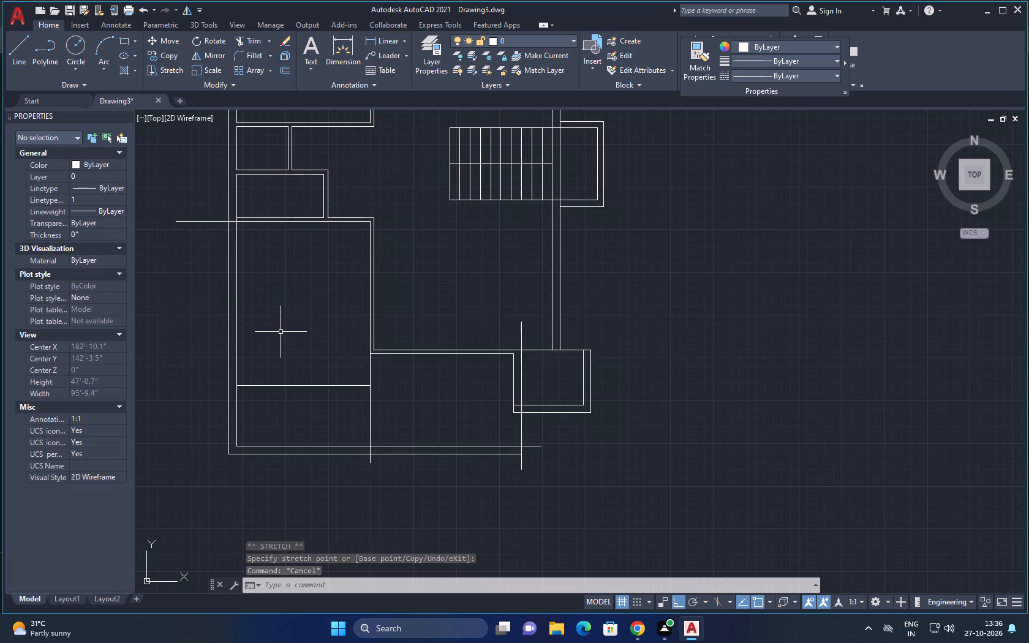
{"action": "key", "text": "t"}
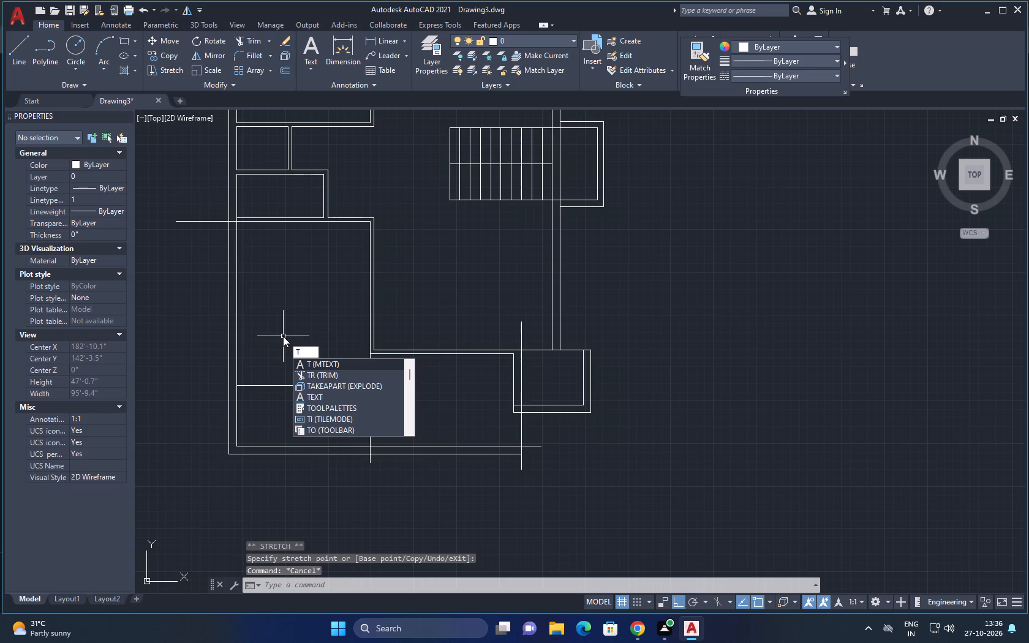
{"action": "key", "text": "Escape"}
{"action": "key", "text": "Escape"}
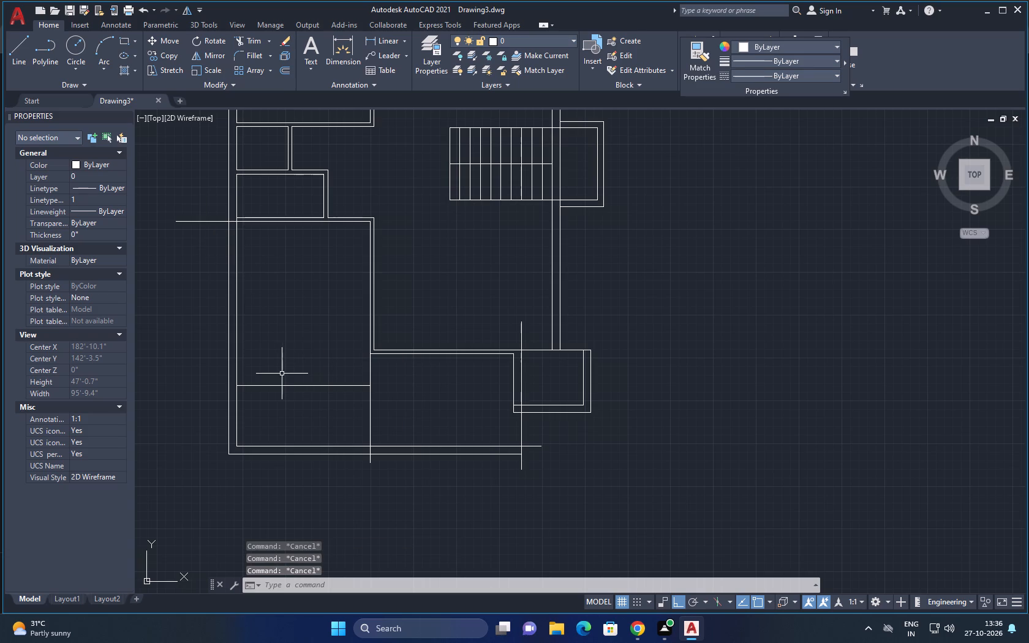
Stretch the left end of the lower-left room's bottom line past the outer wall.
{"action": "left_click", "coordinate": [272, 386]}
{"action": "left_click", "coordinate": [239, 386]}
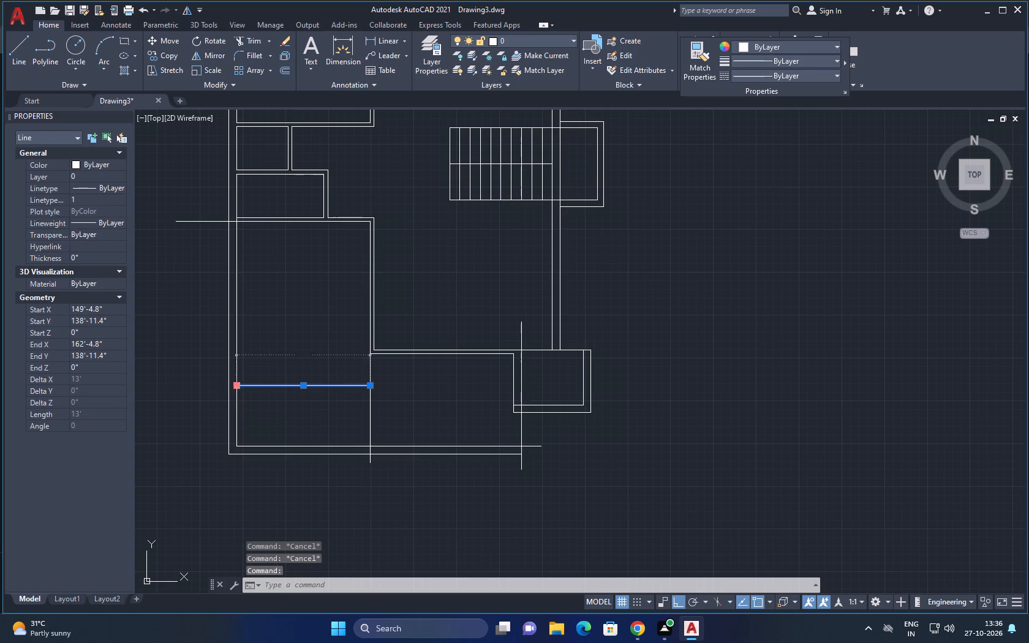
{"action": "left_click", "coordinate": [195, 386]}
{"action": "key", "text": "Escape"}
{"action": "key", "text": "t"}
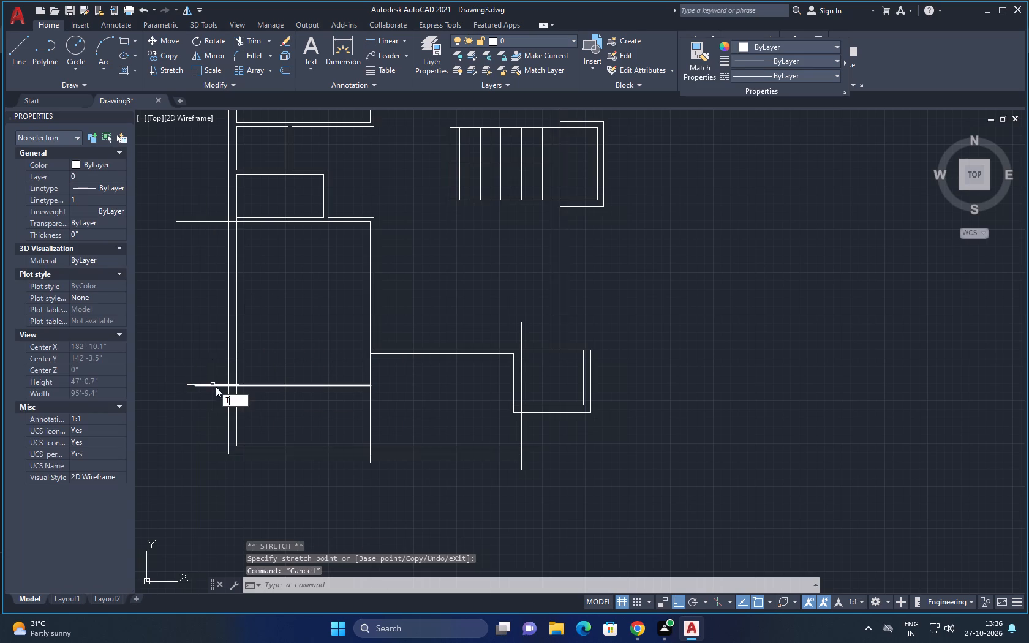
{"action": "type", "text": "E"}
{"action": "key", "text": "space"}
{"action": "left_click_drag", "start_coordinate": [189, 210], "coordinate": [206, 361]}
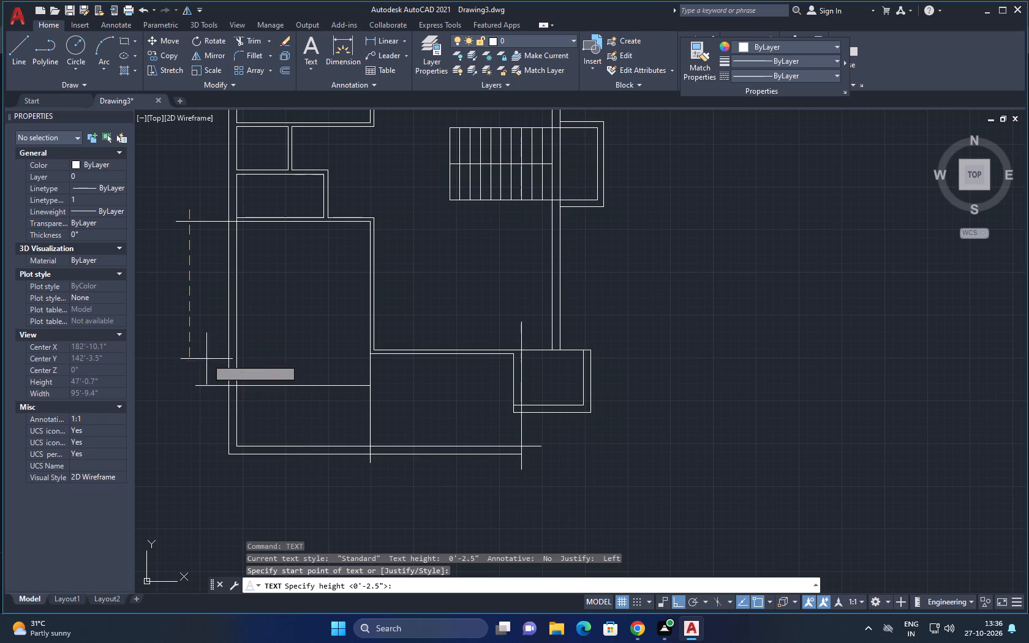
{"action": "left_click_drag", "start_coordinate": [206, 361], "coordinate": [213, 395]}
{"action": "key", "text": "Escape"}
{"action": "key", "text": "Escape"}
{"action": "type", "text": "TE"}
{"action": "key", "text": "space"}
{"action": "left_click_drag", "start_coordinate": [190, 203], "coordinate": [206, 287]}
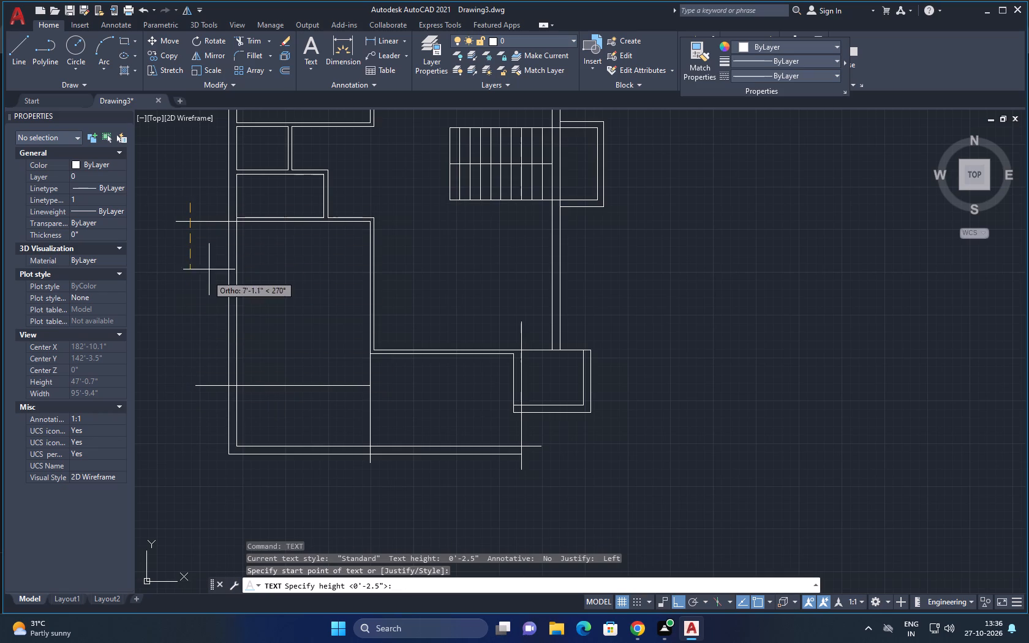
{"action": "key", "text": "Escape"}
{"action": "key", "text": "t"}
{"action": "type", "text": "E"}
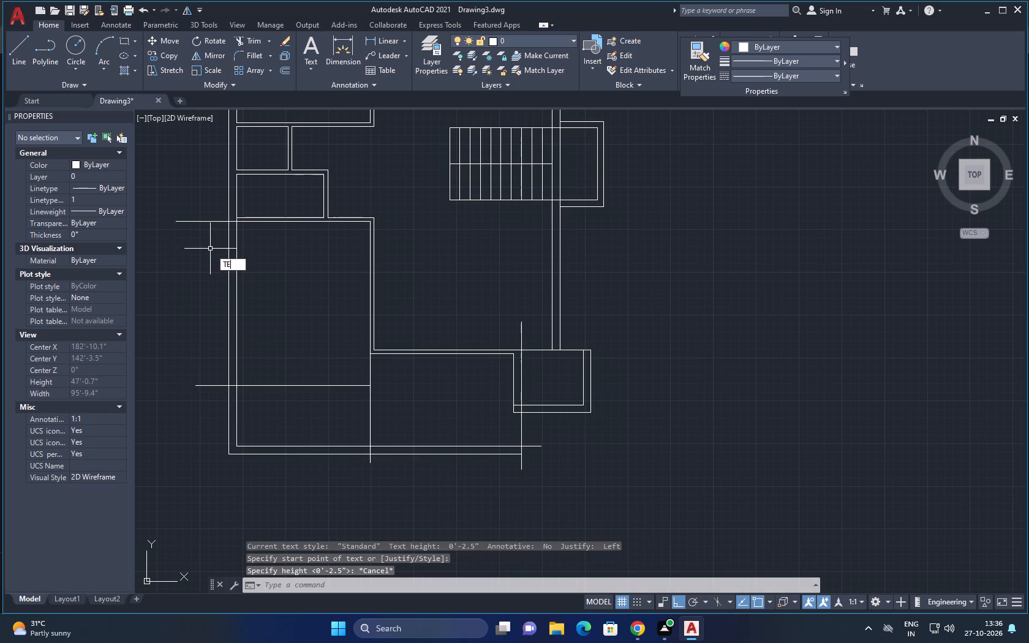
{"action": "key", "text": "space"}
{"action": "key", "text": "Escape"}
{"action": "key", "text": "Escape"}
Trim the lower-left room's top line back to the inner wall face and clear the wall line between the two partition lines.
{"action": "type", "text": "TR"}
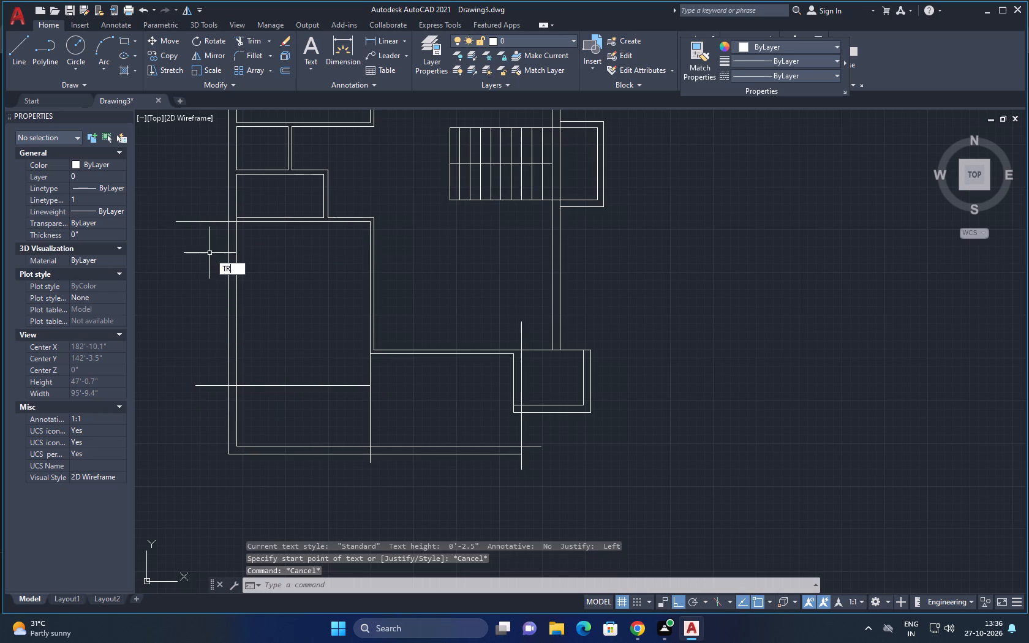
{"action": "key", "text": "space"}
{"action": "key", "text": "space"}
{"action": "left_click_drag", "start_coordinate": [213, 194], "coordinate": [211, 268]}
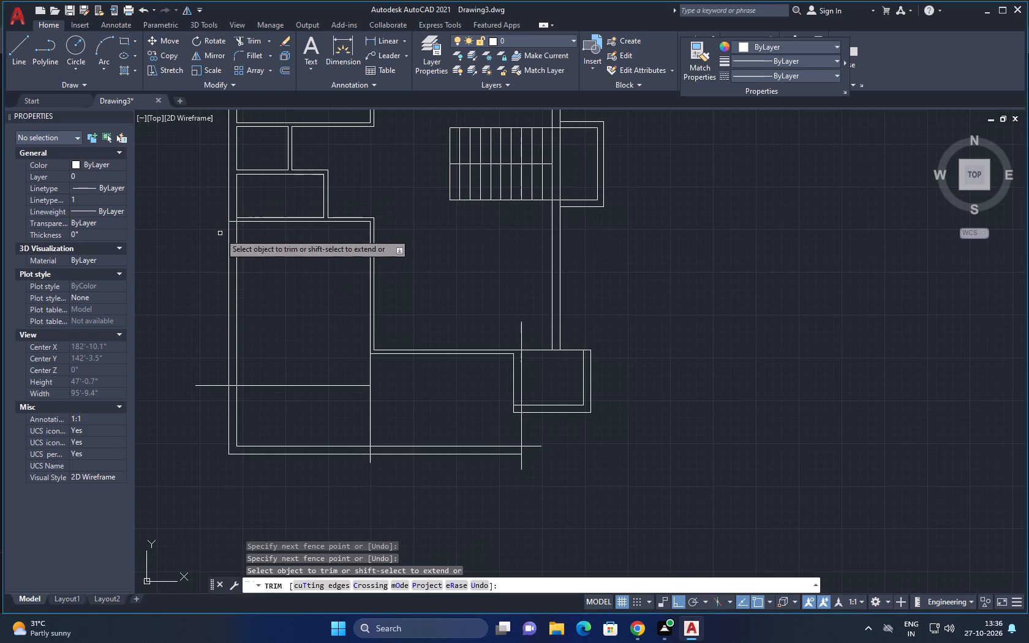
{"action": "scroll", "coordinate": [222, 224], "scroll_direction": "up", "scroll_amount": 3}
{"action": "left_click_drag", "start_coordinate": [257, 213], "coordinate": [258, 235]}
{"action": "left_click_drag", "start_coordinate": [265, 216], "coordinate": [267, 215]}
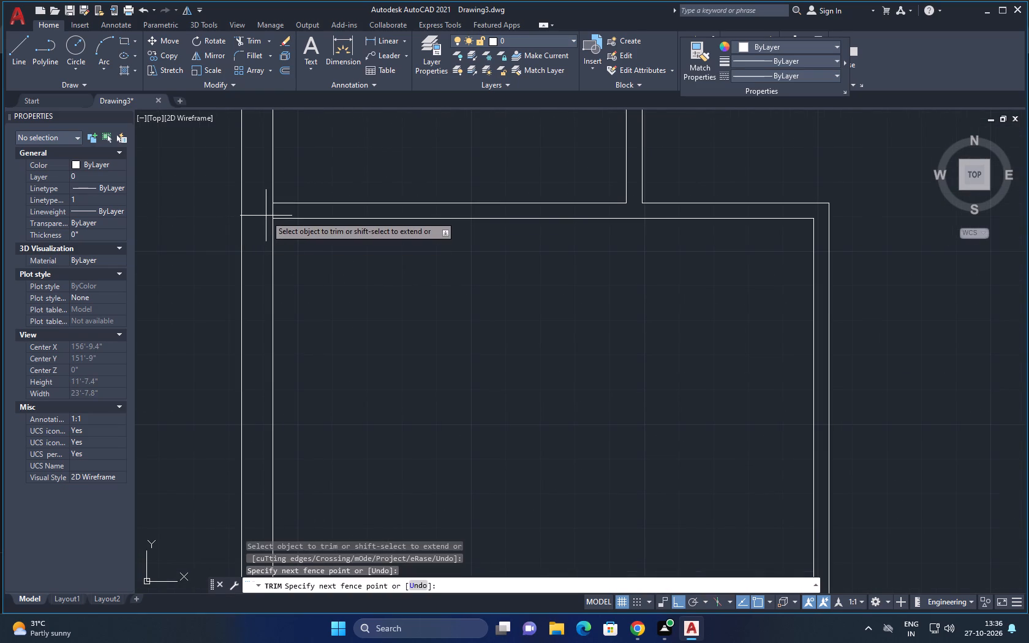
{"action": "left_click_drag", "start_coordinate": [267, 215], "coordinate": [303, 207]}
Trim the lower-left room's bottom line outside the wall, the inner wall lines around the bottom strip, and the partition's tail below it.
{"action": "scroll", "coordinate": [294, 249], "scroll_direction": "down", "scroll_amount": 2}
{"action": "middle_click_drag", "start_coordinate": [300, 318], "coordinate": [318, 175]}
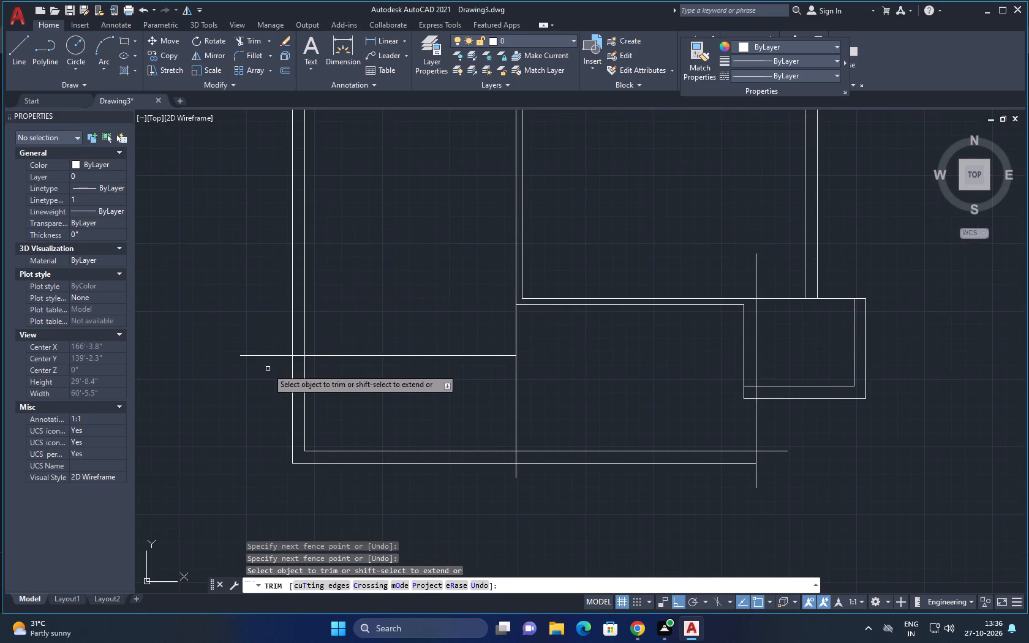
{"action": "left_click_drag", "start_coordinate": [265, 328], "coordinate": [265, 400]}
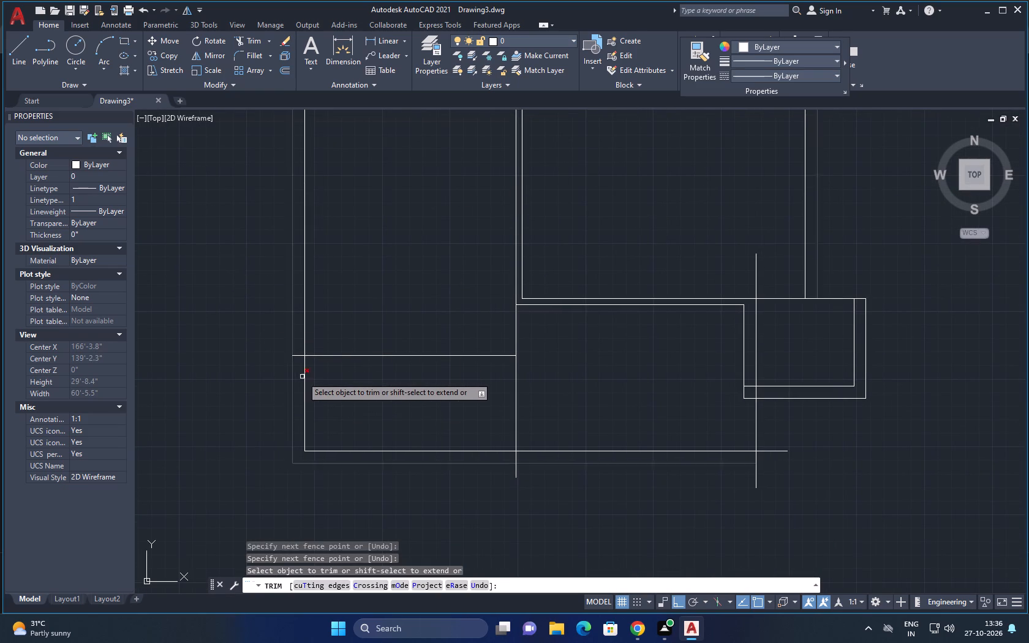
{"action": "left_click", "coordinate": [303, 377]}
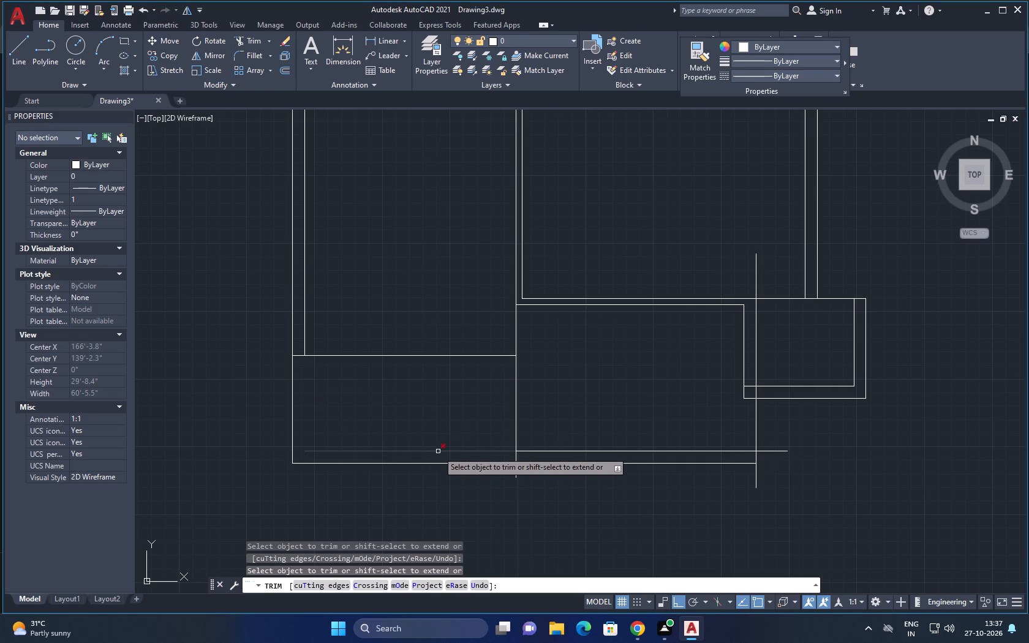
{"action": "left_click", "coordinate": [438, 451]}
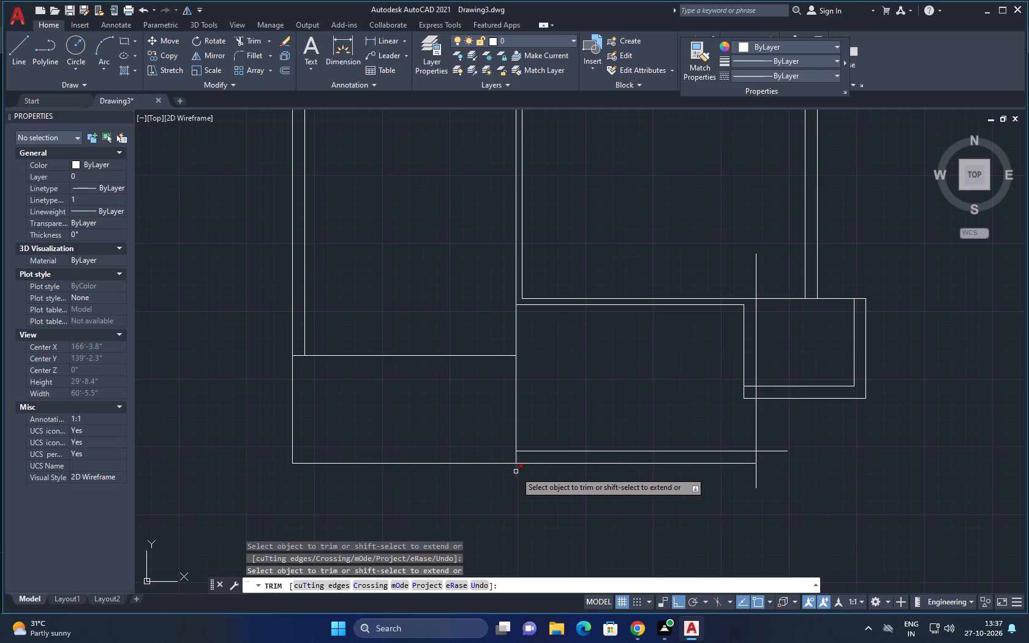
{"action": "left_click", "coordinate": [516, 472]}
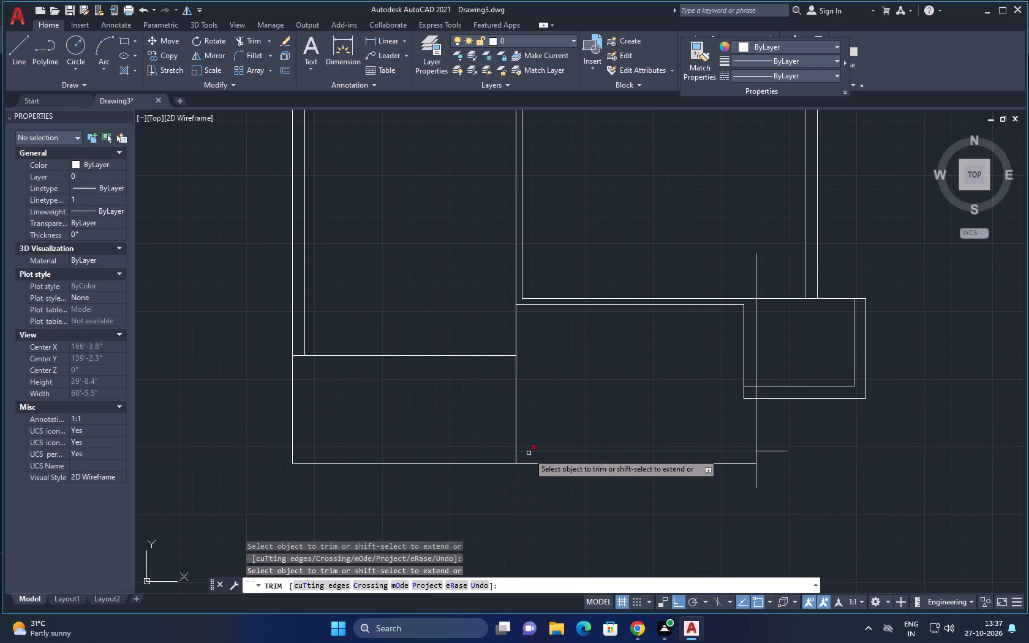
{"action": "left_click", "coordinate": [529, 453]}
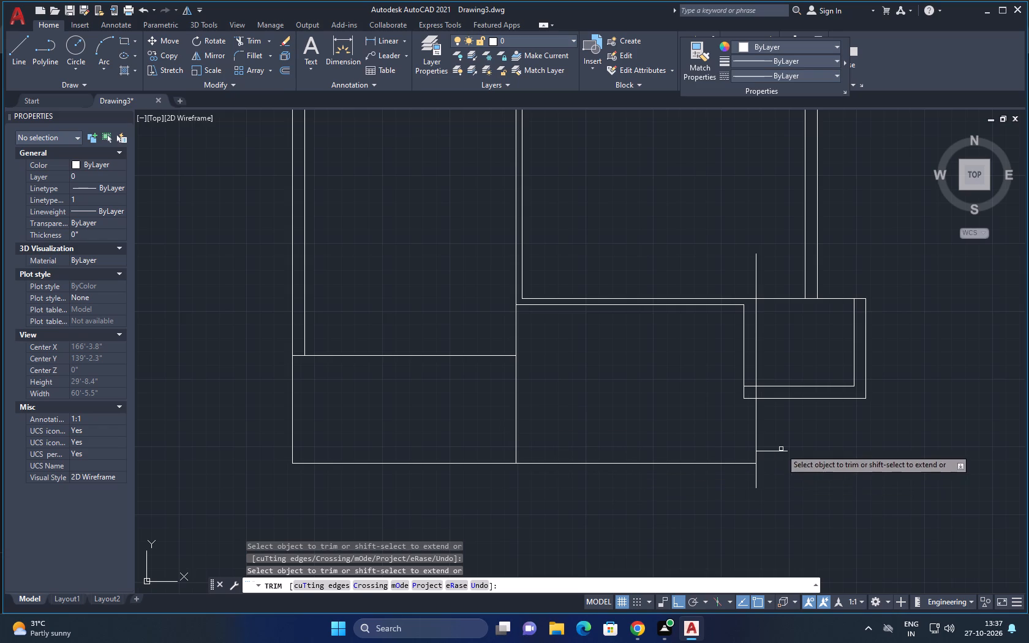
Trim the line overhangs outside the bottom strip's right corner and the vertical line's overhang above the projecting room's top line.
{"action": "left_click_drag", "start_coordinate": [783, 438], "coordinate": [775, 472]}
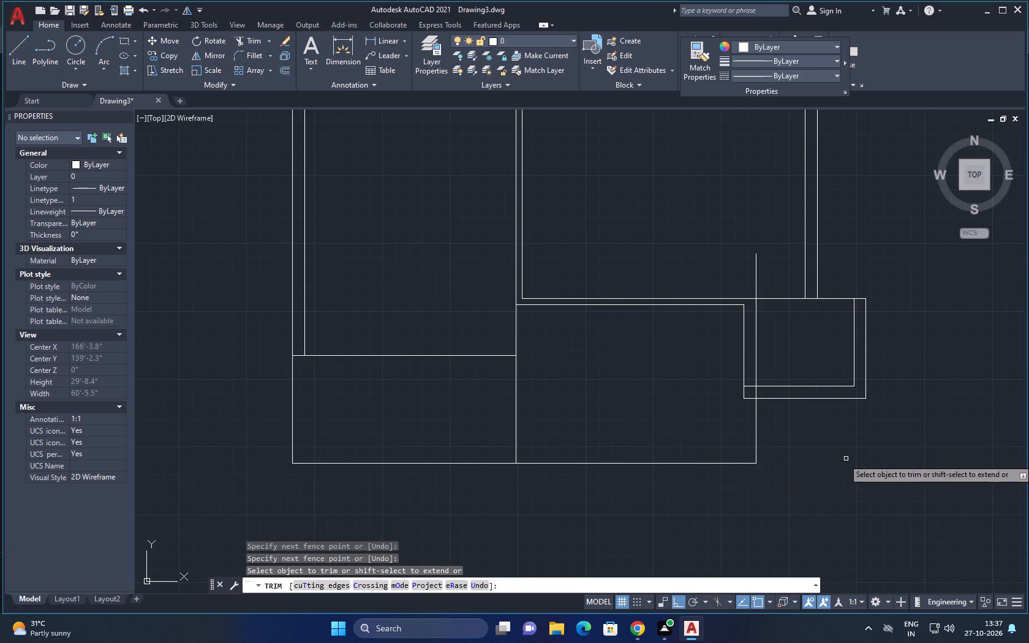
{"action": "left_click_drag", "start_coordinate": [771, 270], "coordinate": [738, 269]}
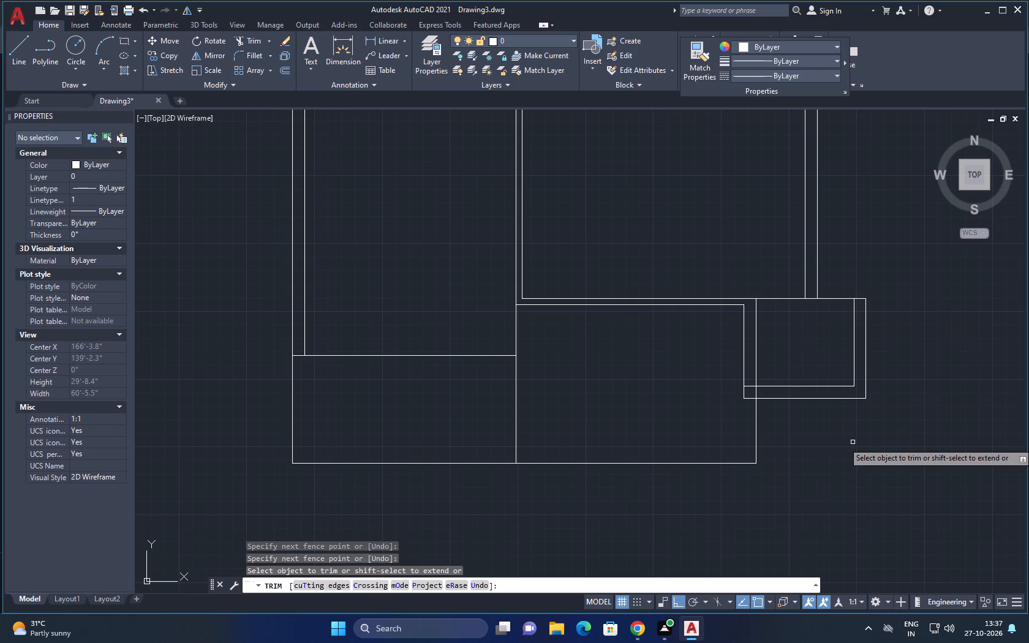
Trim the overlapping line pieces within the wall thickness at the projecting room's lower-left corner.
{"action": "scroll", "coordinate": [769, 398], "scroll_direction": "up", "scroll_amount": 2}
{"action": "left_click_drag", "start_coordinate": [753, 383], "coordinate": [710, 356]}
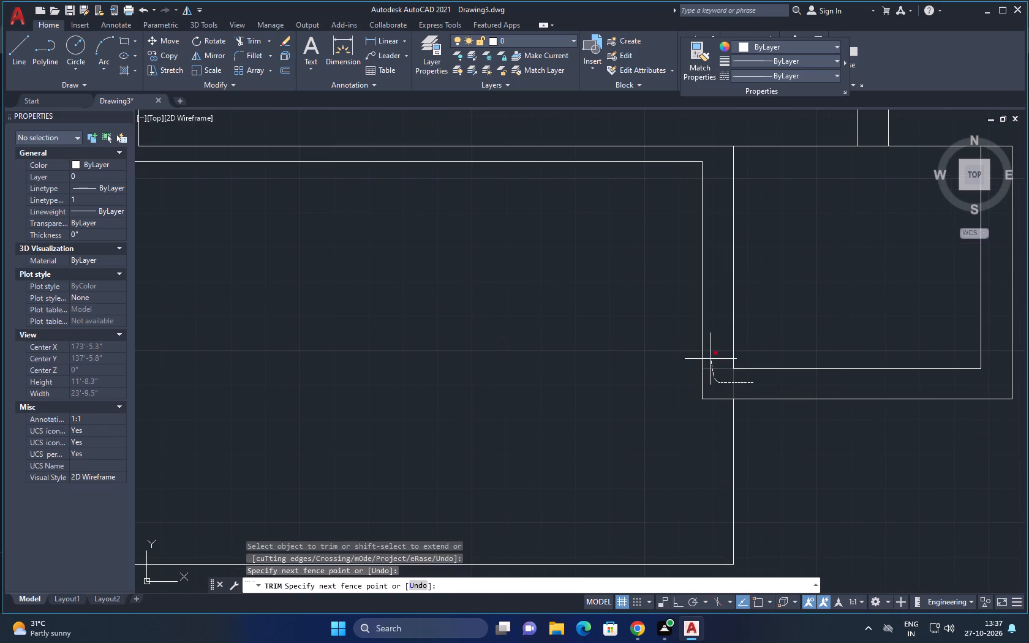
{"action": "left_click_drag", "start_coordinate": [710, 356], "coordinate": [710, 349]}
{"action": "key", "text": "Escape"}
{"action": "key", "text": "Escape"}
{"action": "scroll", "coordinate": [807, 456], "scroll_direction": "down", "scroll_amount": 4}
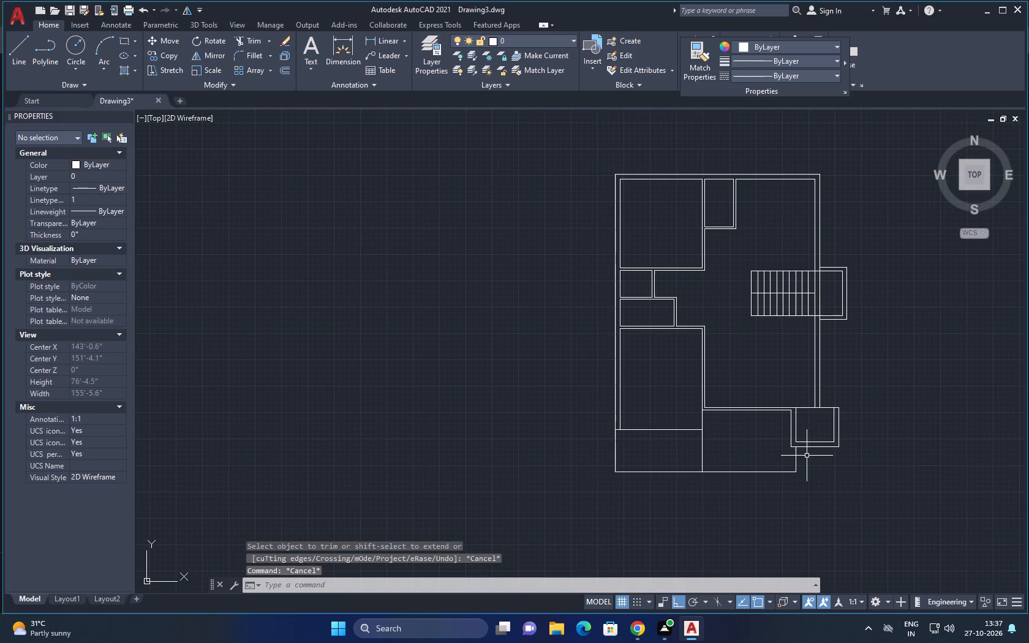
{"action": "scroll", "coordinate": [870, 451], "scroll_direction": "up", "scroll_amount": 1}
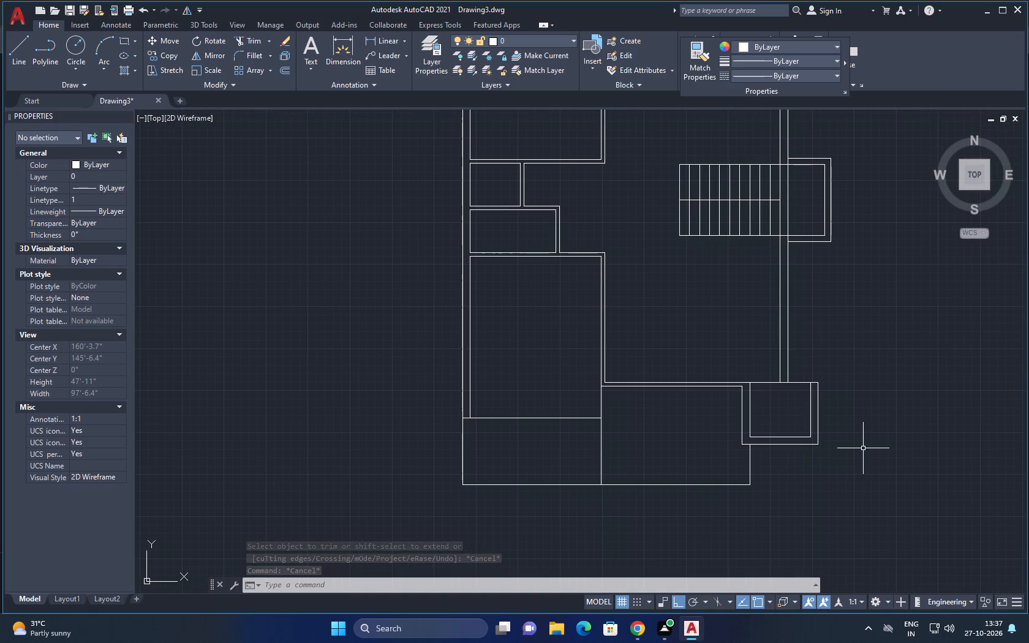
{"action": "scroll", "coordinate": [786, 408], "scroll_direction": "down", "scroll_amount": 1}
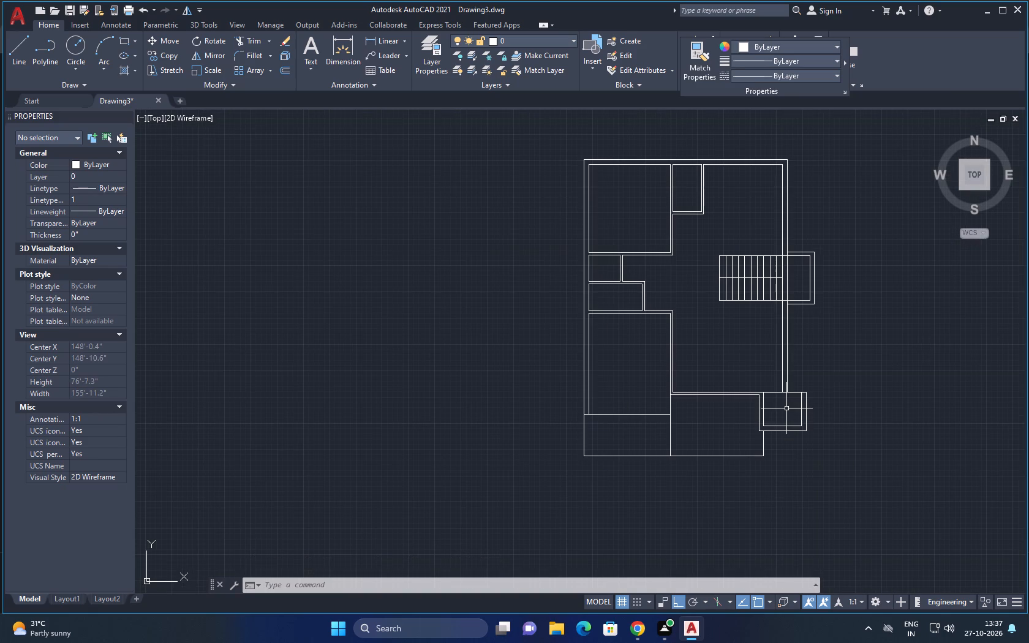
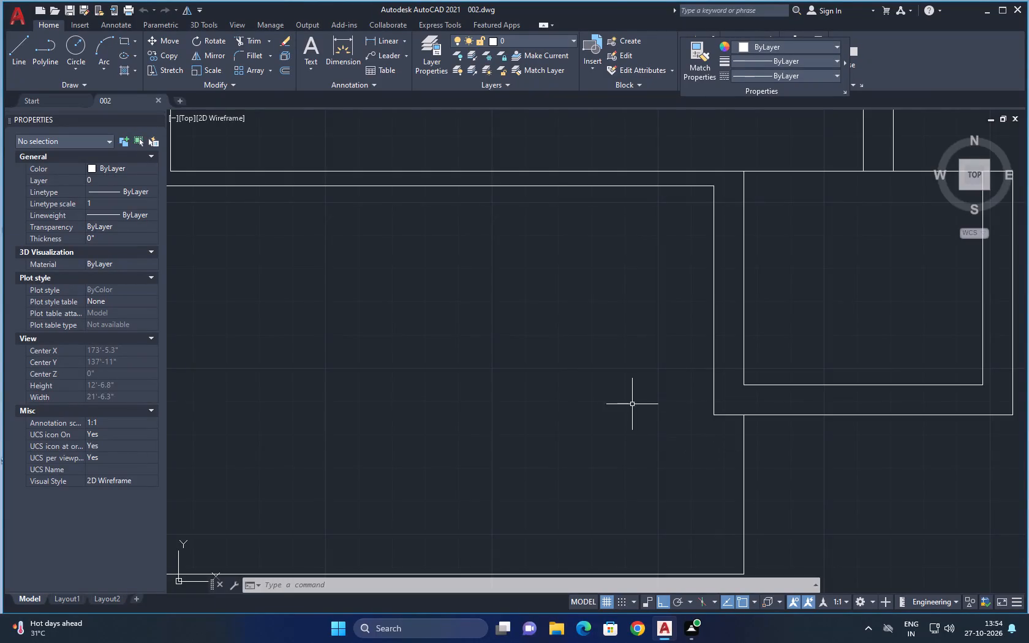
Switch to File Explorer and open the recent photo WhatsApp Image 2026-10-27 at 13.07.41.jpeg in Photos.
{"action": "scroll", "coordinate": [630, 404], "scroll_direction": "down", "scroll_amount": 3}
{"action": "scroll", "coordinate": [629, 404], "scroll_direction": "up", "scroll_amount": 1}
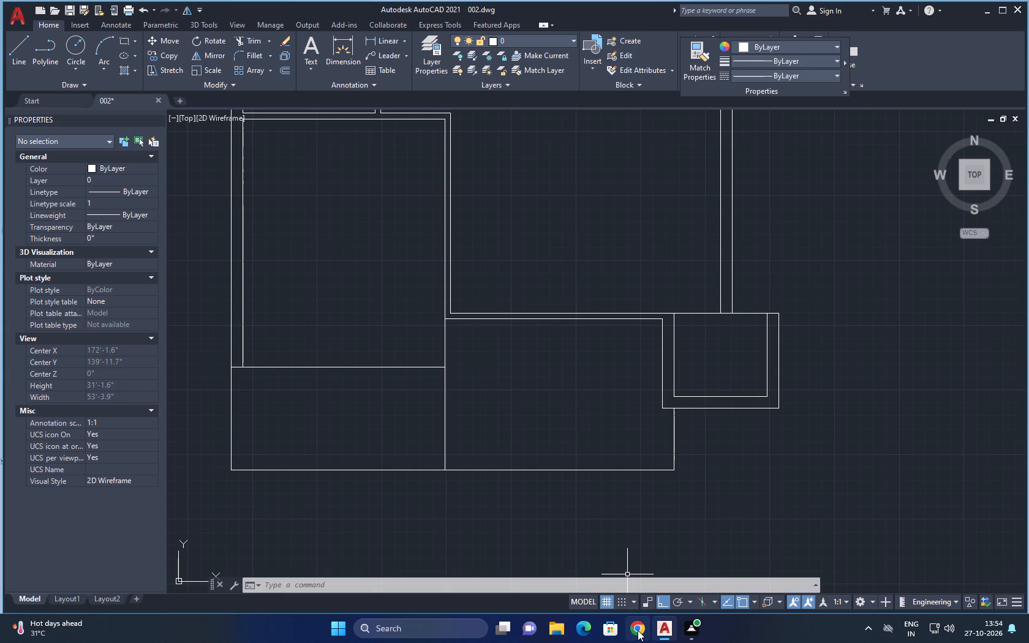
{"action": "left_click", "coordinate": [551, 636]}
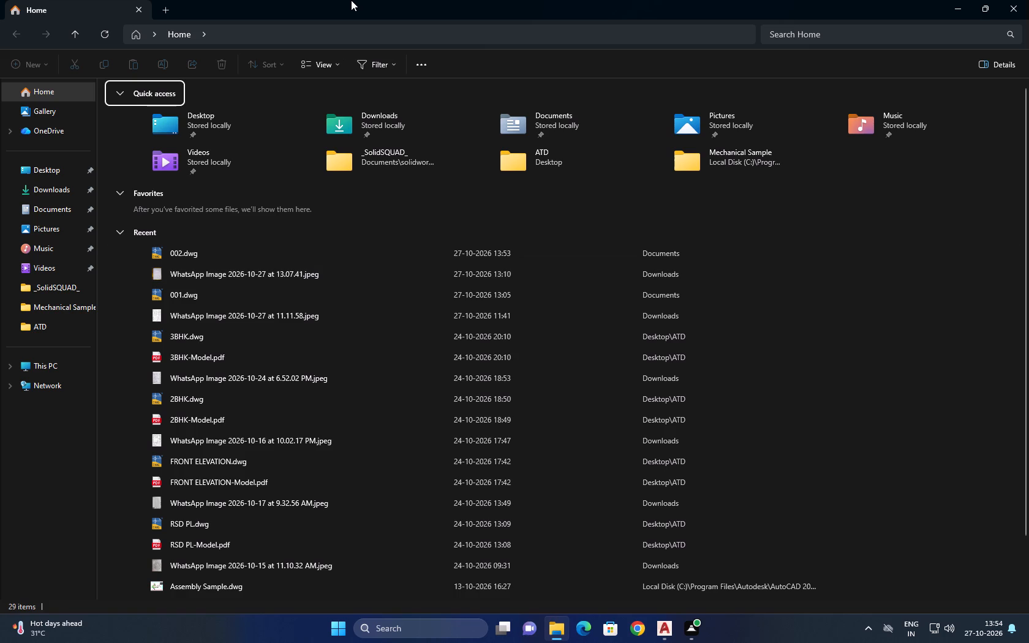
{"action": "double_click", "coordinate": [322, 265]}
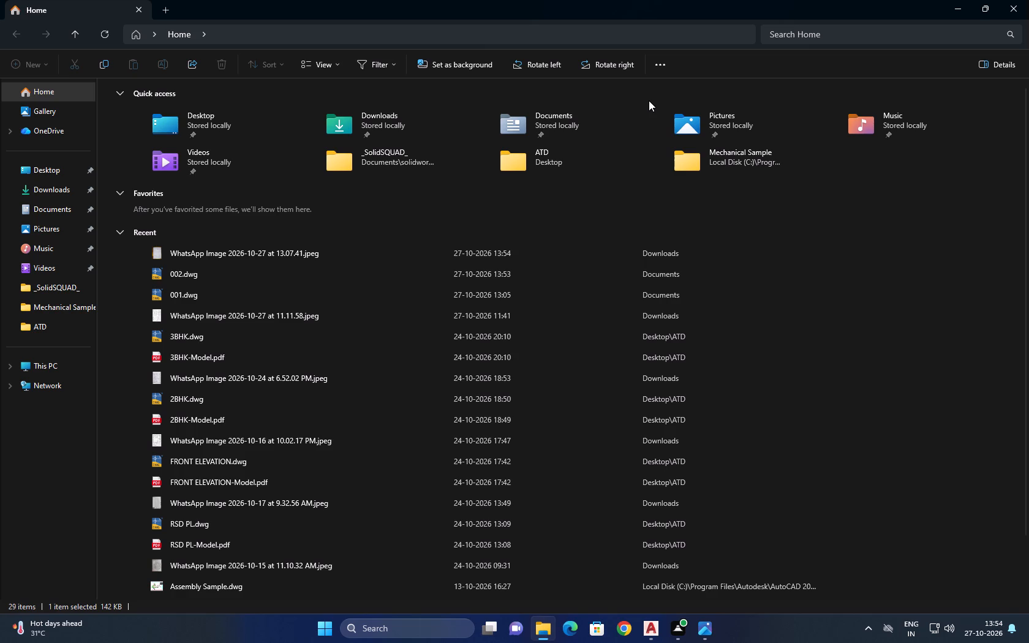
{"action": "left_click", "coordinate": [312, 259]}
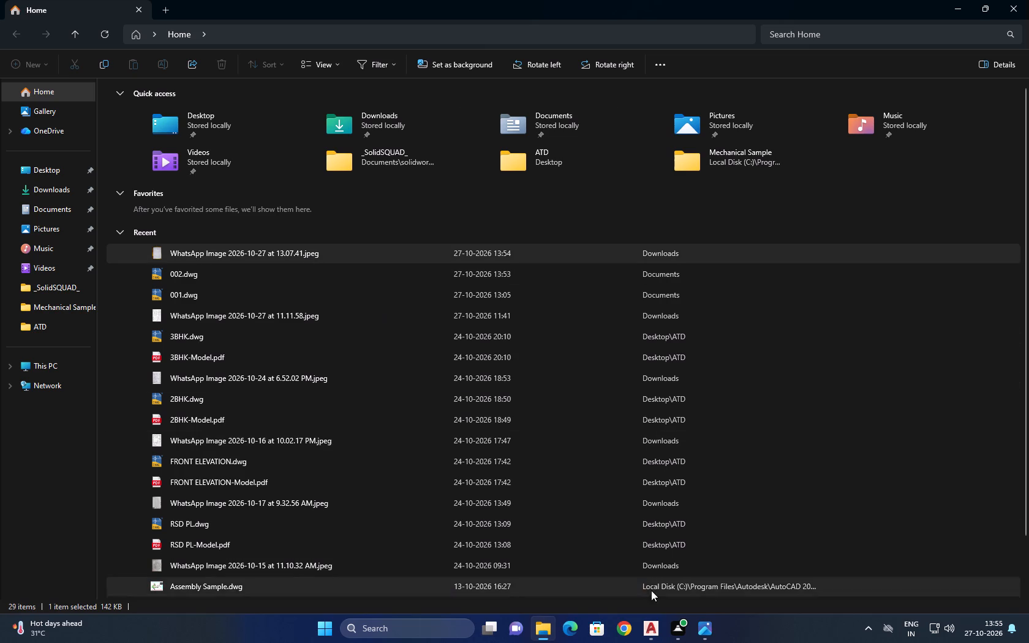
{"action": "left_click", "coordinate": [706, 631]}
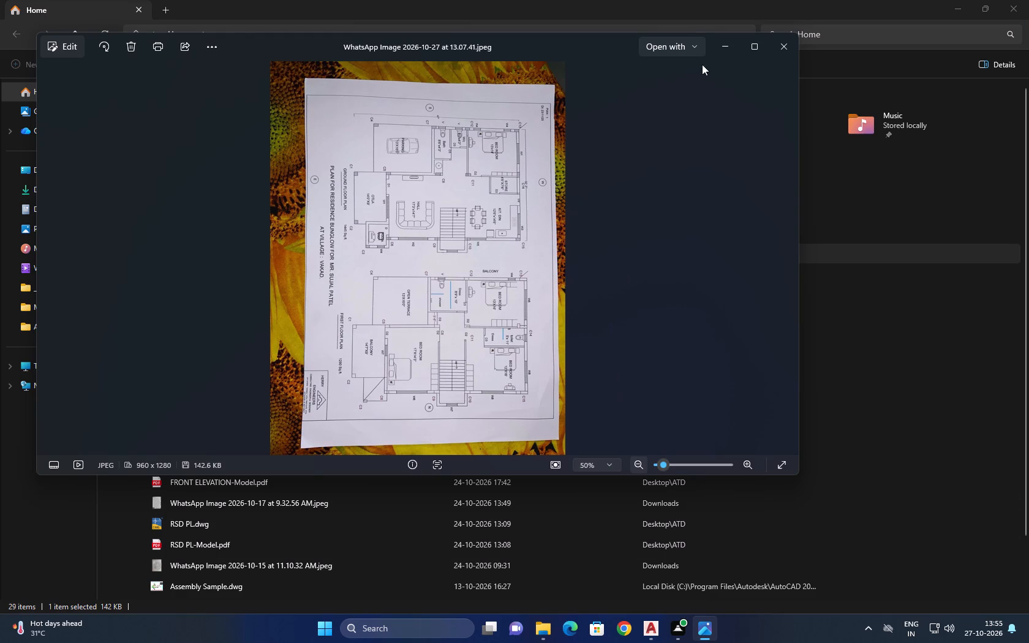
Enlarge the photo window and rotate the plan photo until its text reads upright.
{"action": "left_click", "coordinate": [756, 51]}
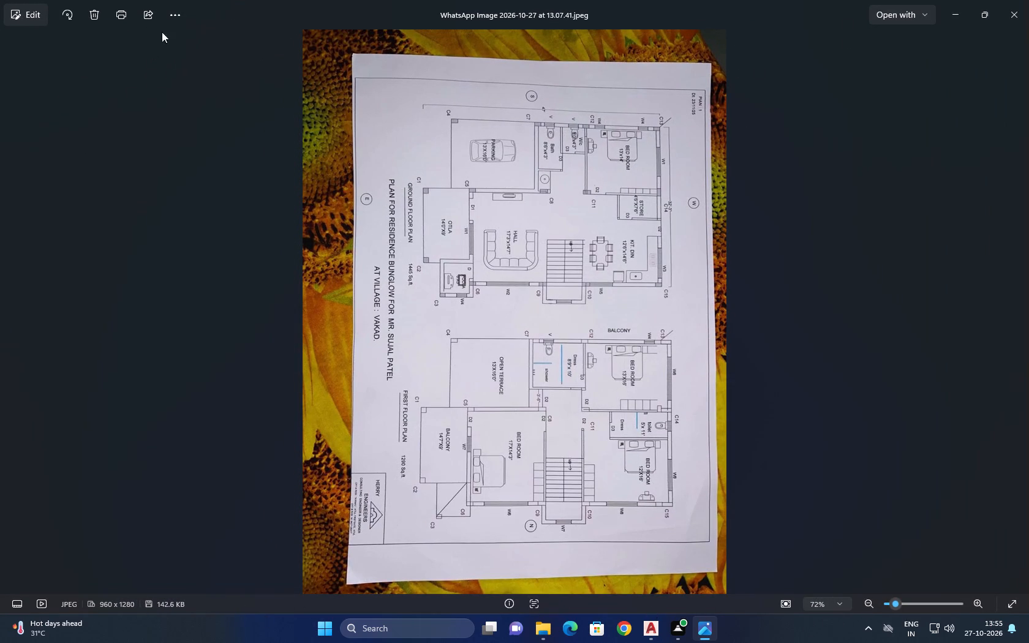
{"action": "left_click", "coordinate": [71, 15]}
{"action": "double_click", "coordinate": [71, 15]}
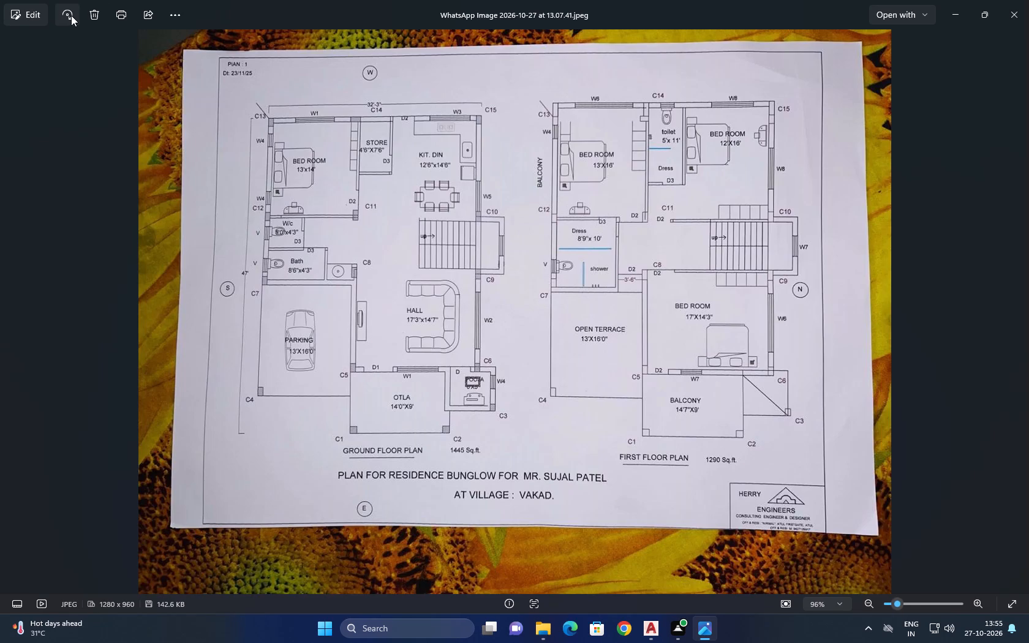
{"action": "scroll", "coordinate": [428, 225], "scroll_direction": "up", "scroll_amount": 2}
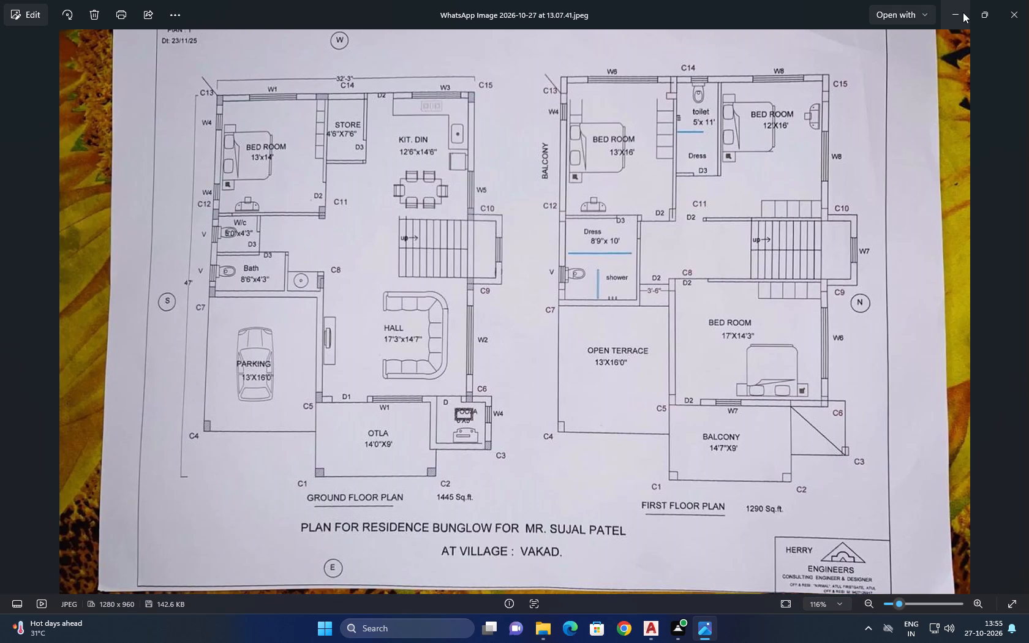
Shrink the photo window to a narrow, shorter size so the AutoCAD drawing stays visible beside it.
{"action": "left_click", "coordinate": [984, 13]}
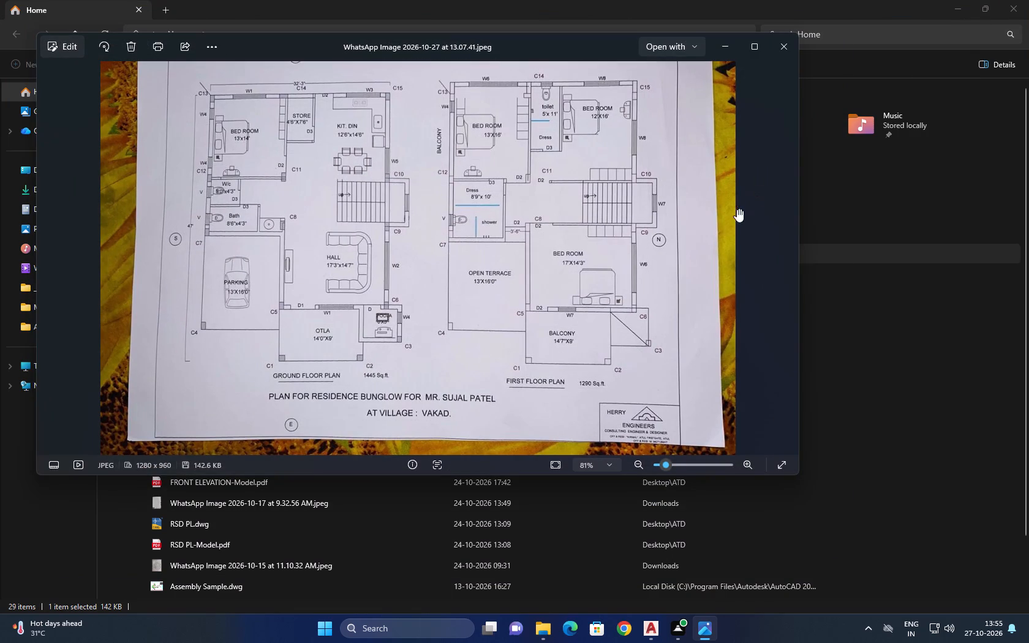
{"action": "left_click", "coordinate": [652, 638]}
{"action": "left_click", "coordinate": [707, 632]}
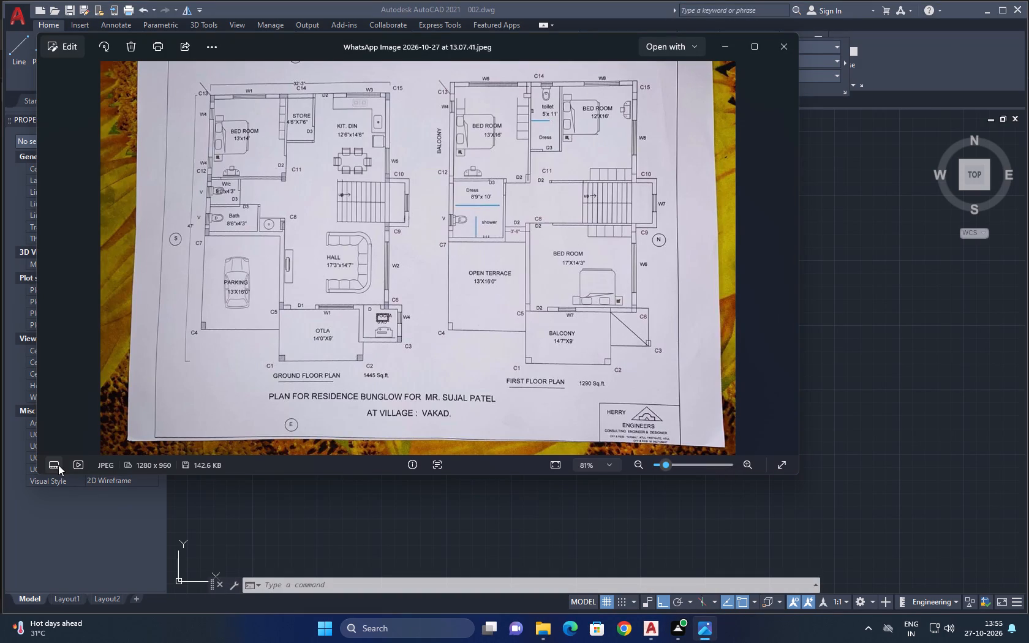
{"action": "left_click", "coordinate": [557, 464]}
{"action": "left_click", "coordinate": [557, 464]}
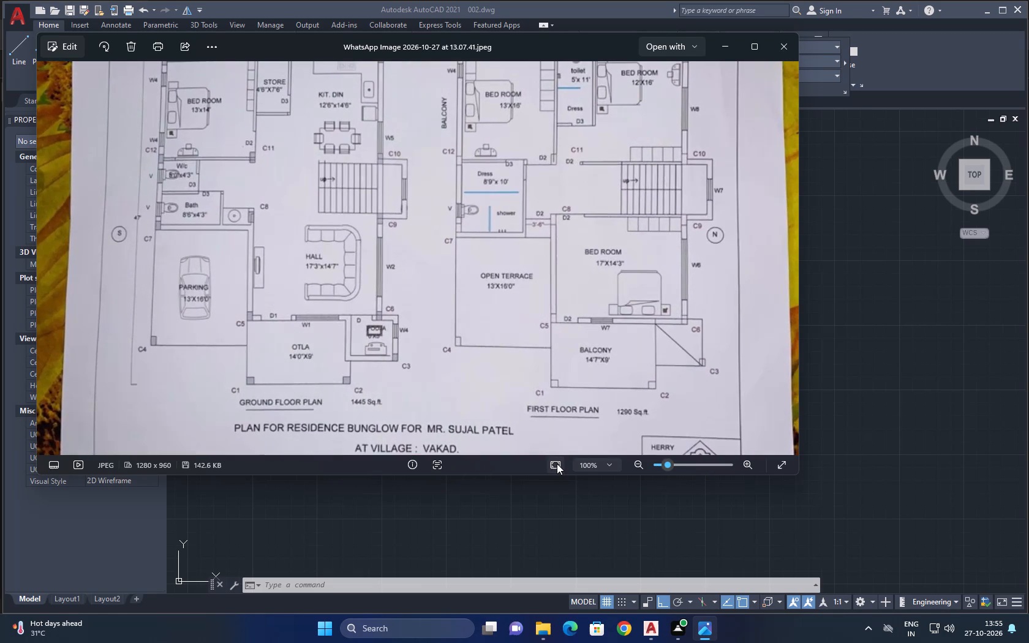
{"action": "left_click", "coordinate": [559, 467]}
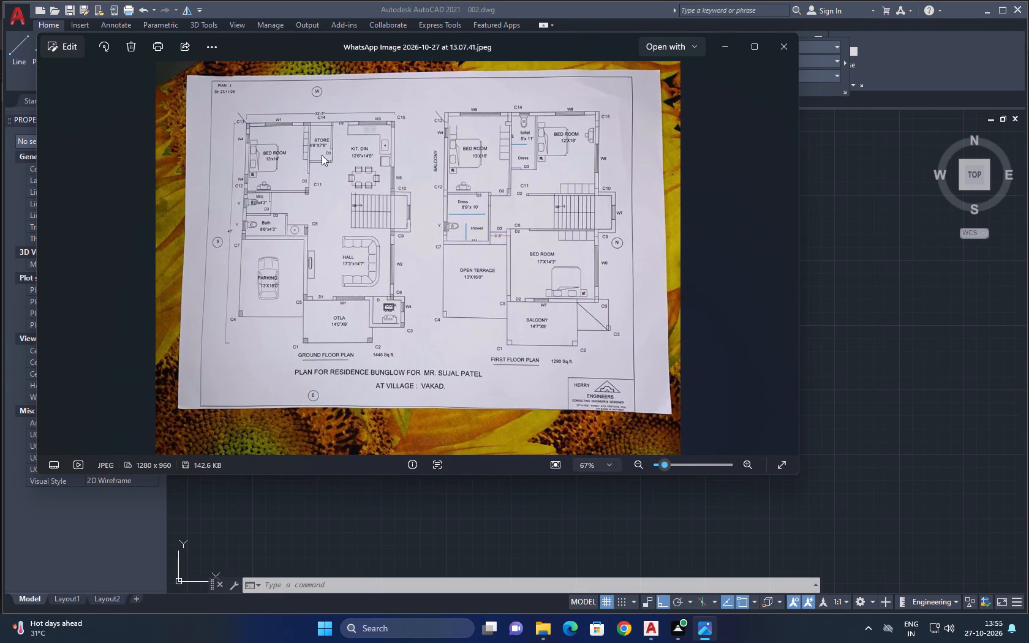
{"action": "left_click", "coordinate": [662, 45]}
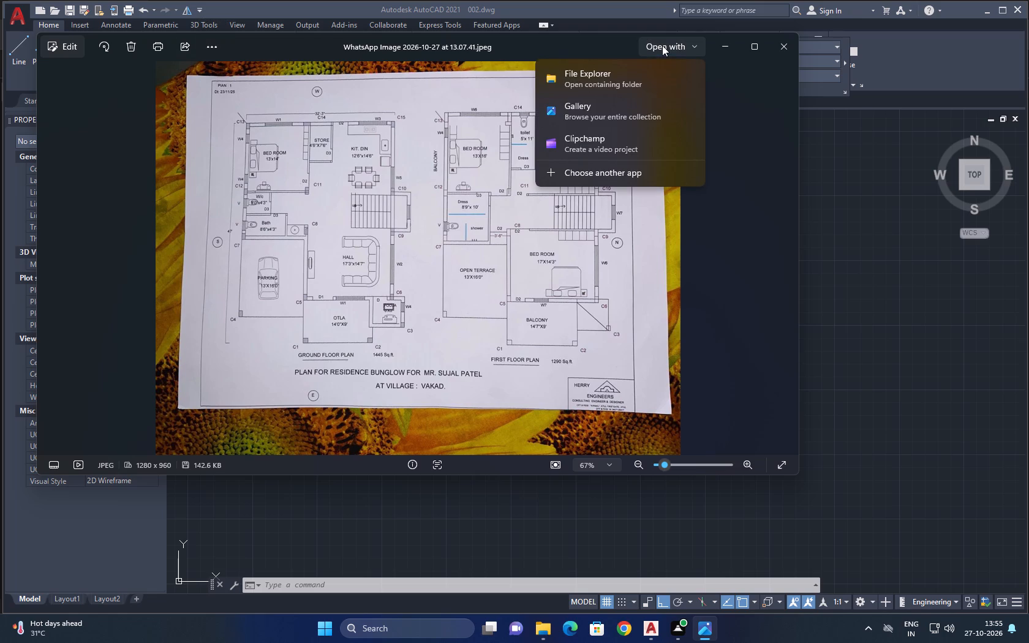
{"action": "left_click", "coordinate": [662, 45]}
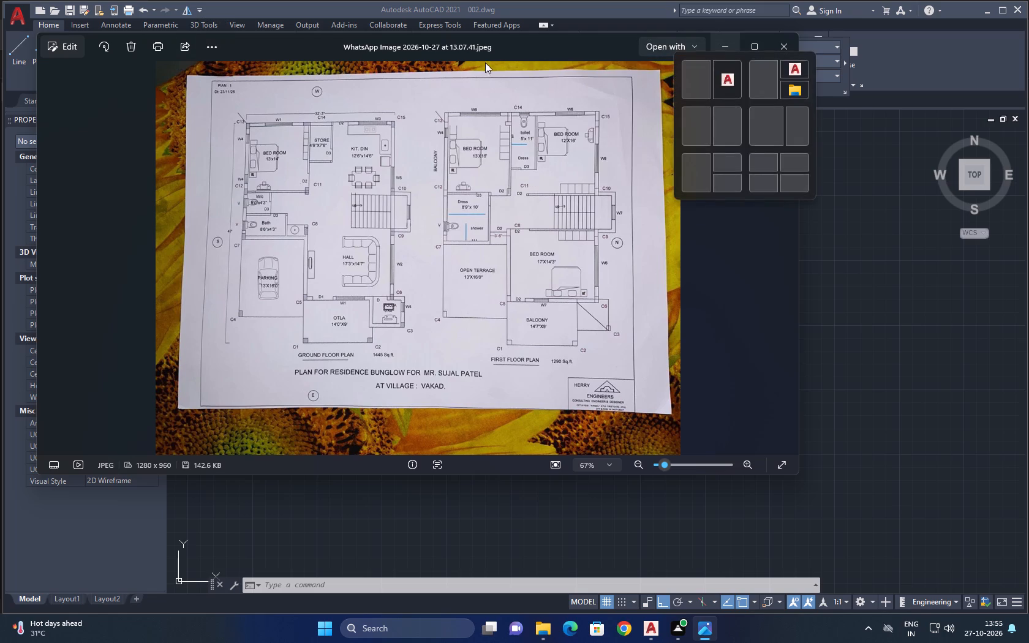
{"action": "scroll", "coordinate": [307, 170], "scroll_direction": "up", "scroll_amount": 3}
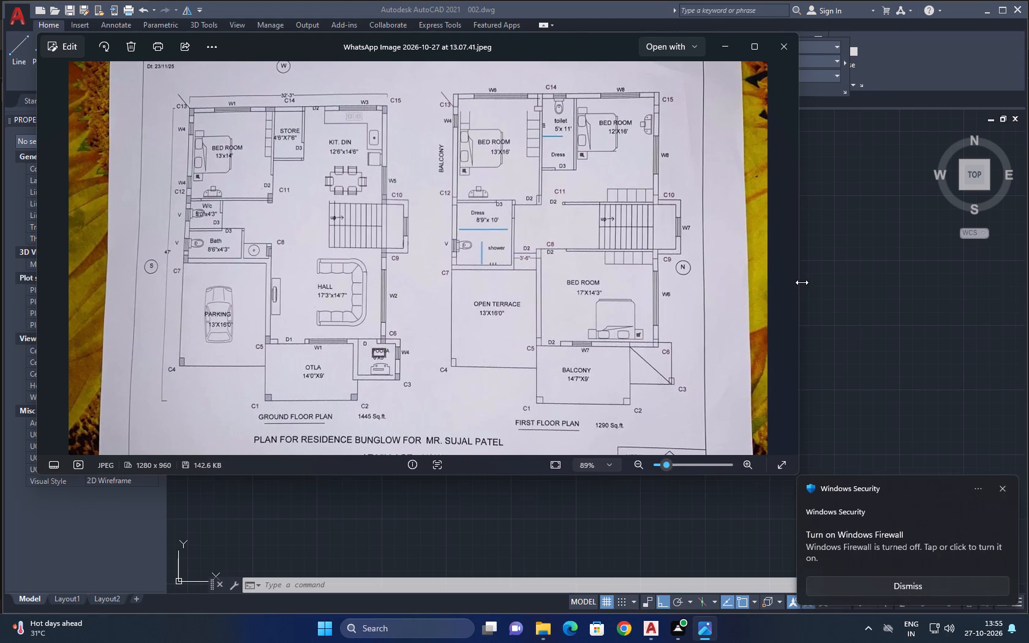
{"action": "left_click_drag", "start_coordinate": [802, 282], "coordinate": [337, 250]}
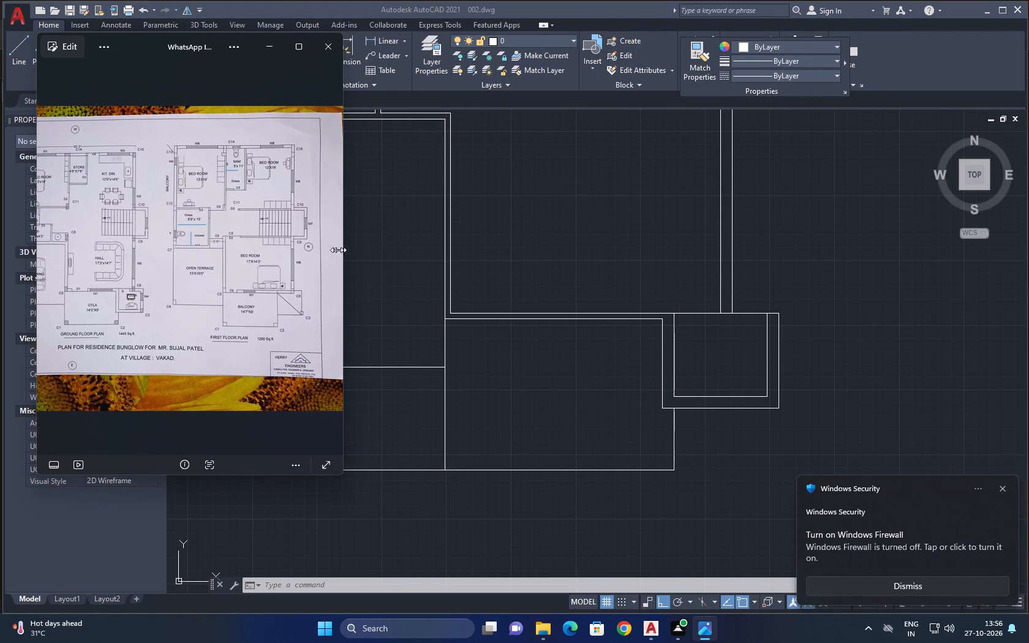
{"action": "left_click_drag", "start_coordinate": [337, 250], "coordinate": [240, 255]}
{"action": "left_click_drag", "start_coordinate": [241, 476], "coordinate": [249, 434]}
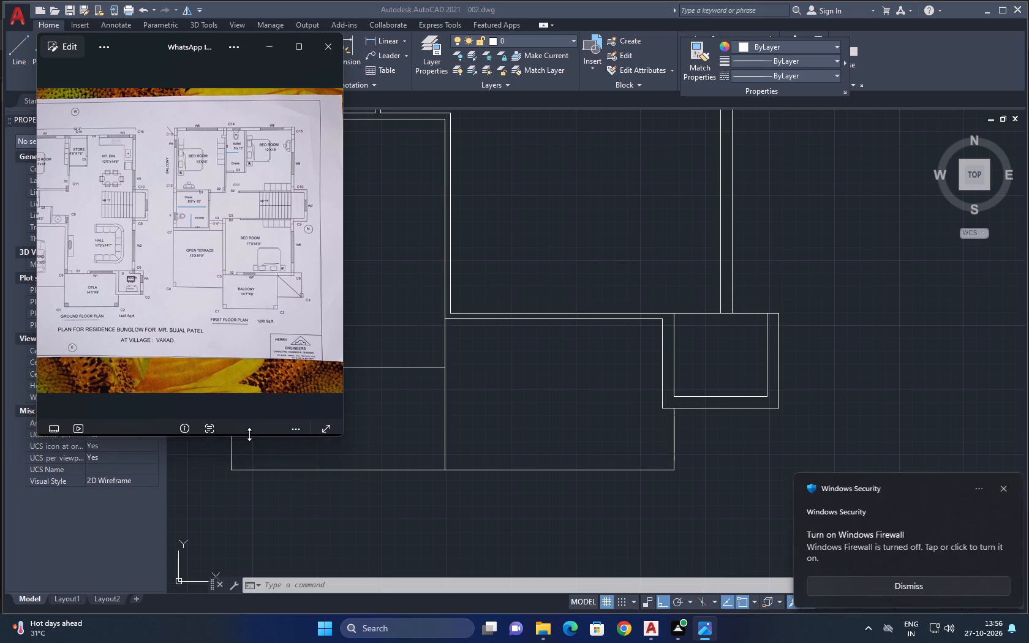
{"action": "left_click_drag", "start_coordinate": [249, 434], "coordinate": [245, 438]}
Compare the photo's ground floor plan side by side with the whole drawn floor plan, and return to AutoCAD.
{"action": "scroll", "coordinate": [550, 262], "scroll_direction": "down", "scroll_amount": 1}
{"action": "middle_click_drag", "start_coordinate": [550, 262], "coordinate": [690, 358]}
{"action": "middle_click_drag", "start_coordinate": [621, 244], "coordinate": [776, 424]}
{"action": "scroll", "coordinate": [705, 374], "scroll_direction": "up", "scroll_amount": 1}
{"action": "scroll", "coordinate": [701, 375], "scroll_direction": "down", "scroll_amount": 1}
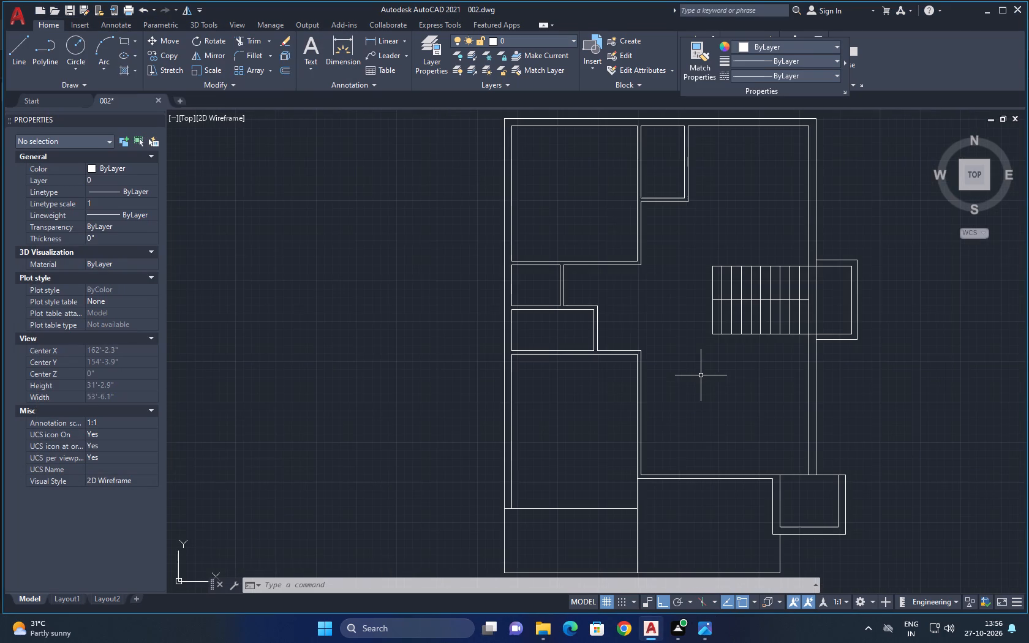
{"action": "left_click", "coordinate": [706, 634]}
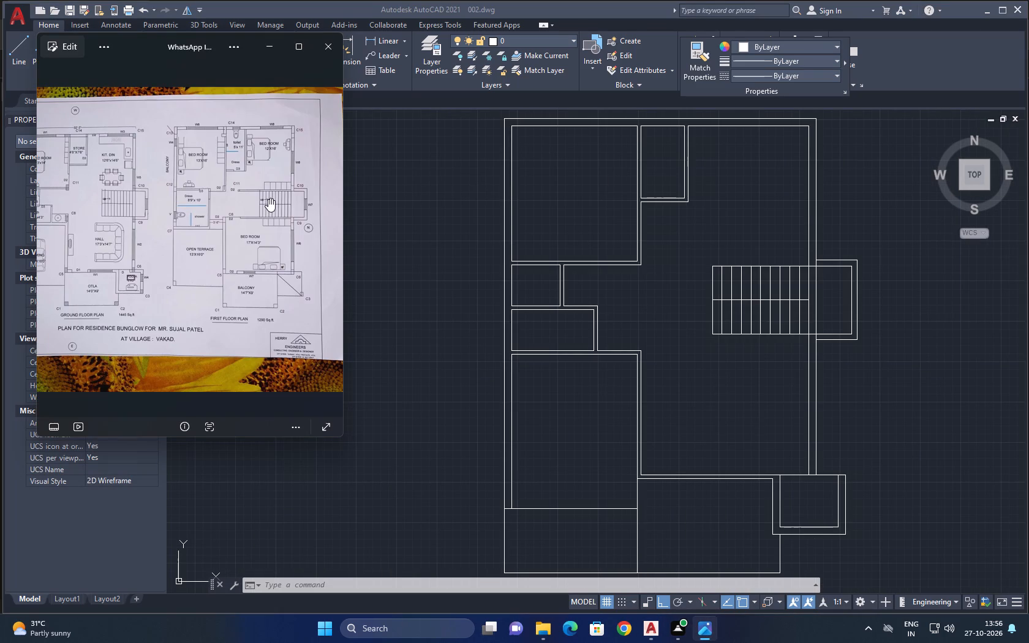
{"action": "scroll", "coordinate": [268, 198], "scroll_direction": "up", "scroll_amount": 4}
{"action": "middle_click_drag", "start_coordinate": [268, 198], "coordinate": [443, 198]}
{"action": "scroll", "coordinate": [208, 216], "scroll_direction": "up", "scroll_amount": 2}
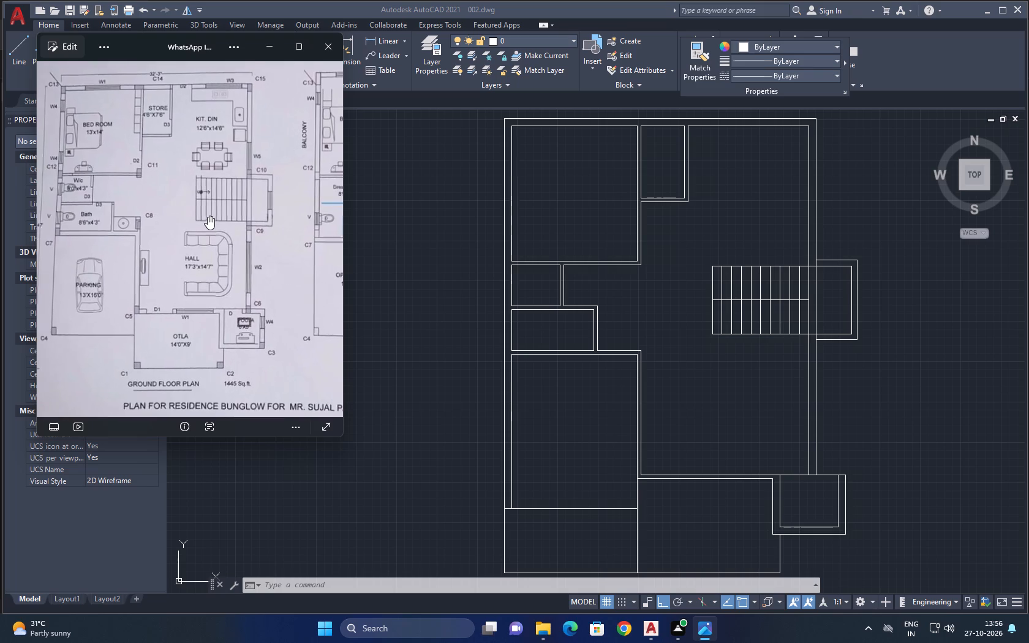
{"action": "middle_click_drag", "start_coordinate": [208, 216], "coordinate": [252, 246]}
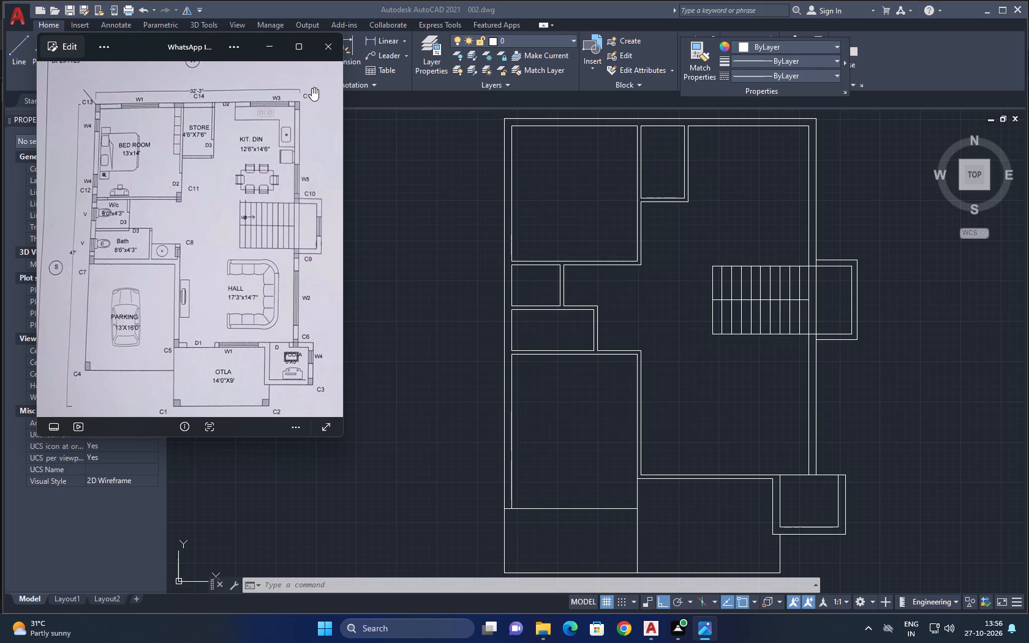
{"action": "left_click_drag", "start_coordinate": [192, 37], "coordinate": [181, 82]}
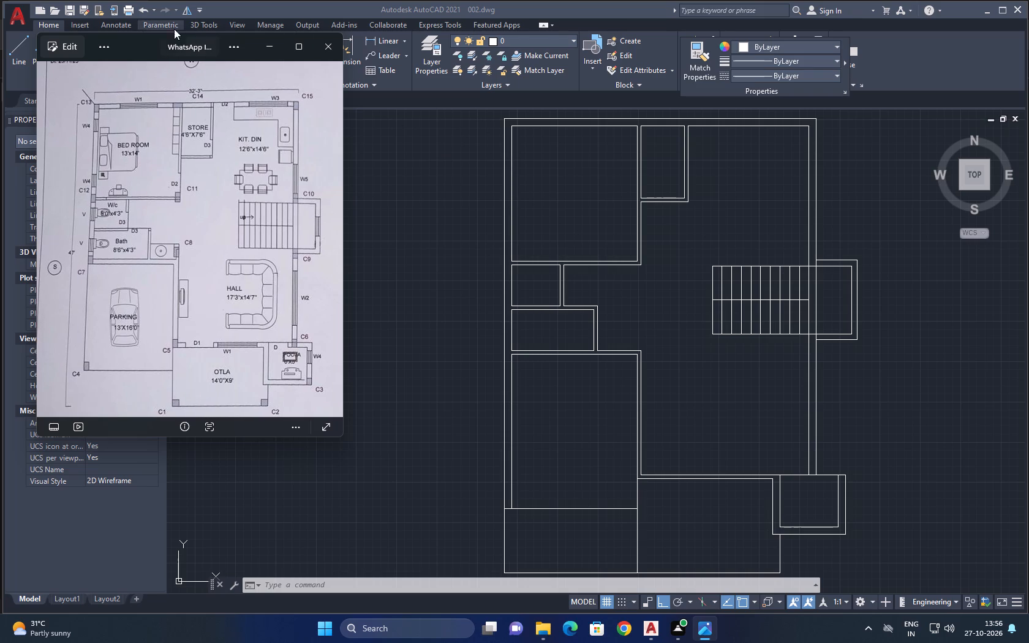
{"action": "left_click_drag", "start_coordinate": [175, 34], "coordinate": [153, 94]}
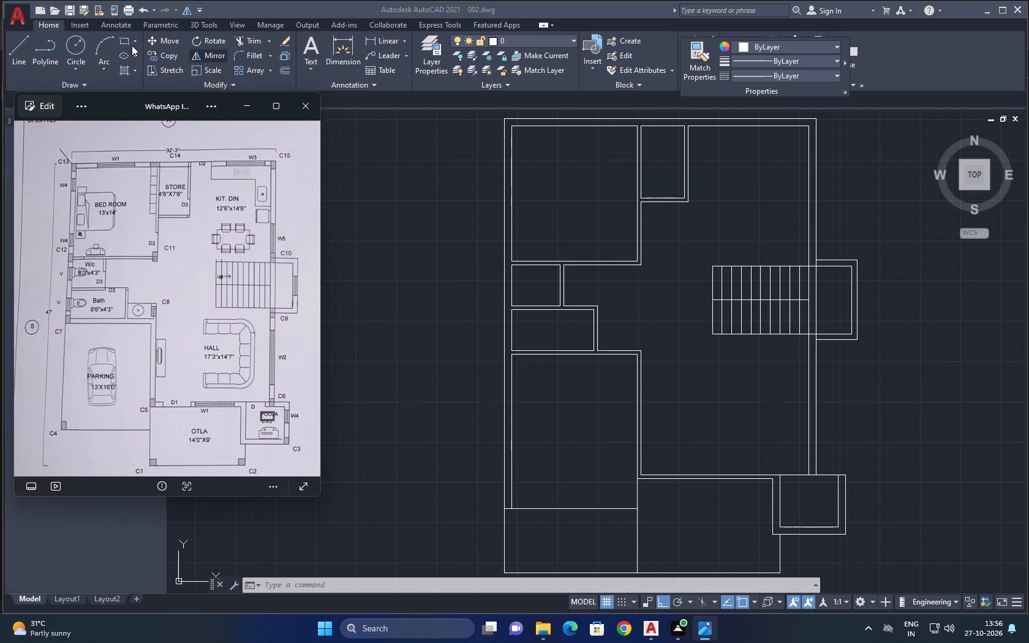
{"action": "left_click", "coordinate": [129, 45]}
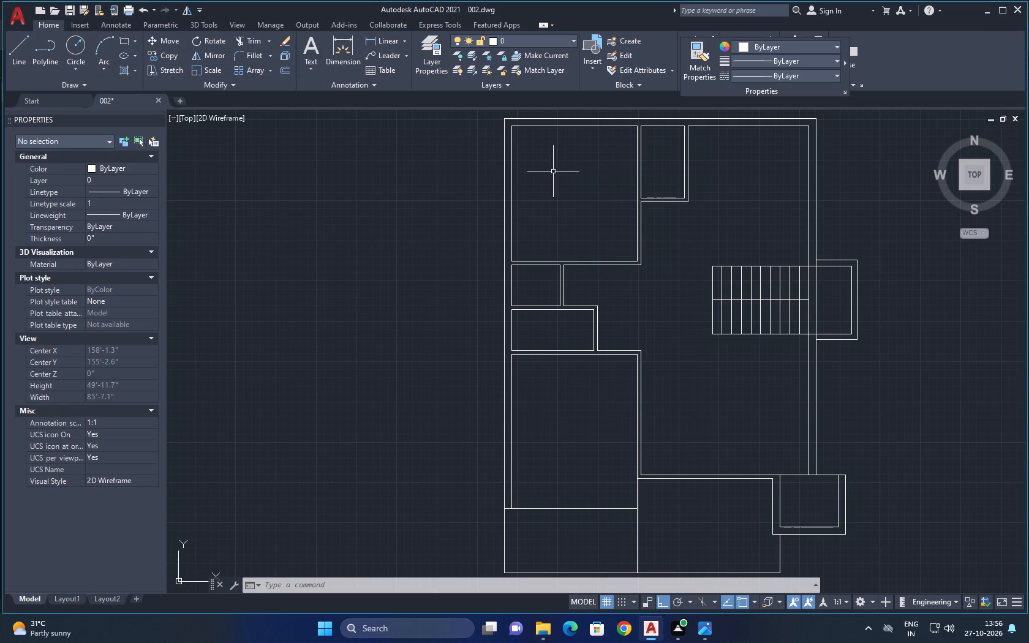
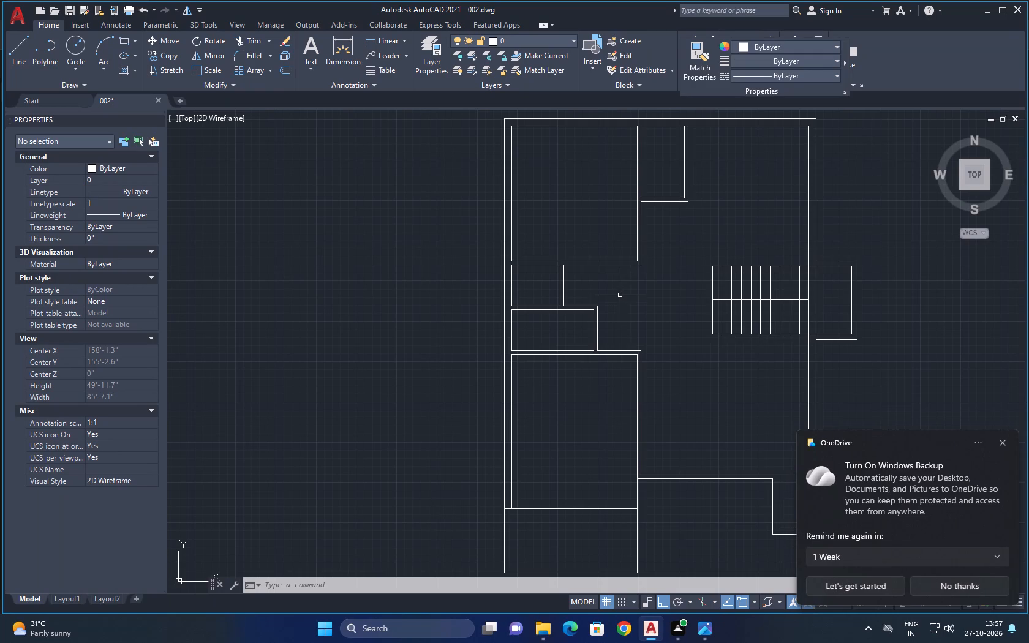
Draw a 12" by 9" rectangle in the empty space west of the floor plan.
{"action": "scroll", "coordinate": [629, 244], "scroll_direction": "up", "scroll_amount": 1}
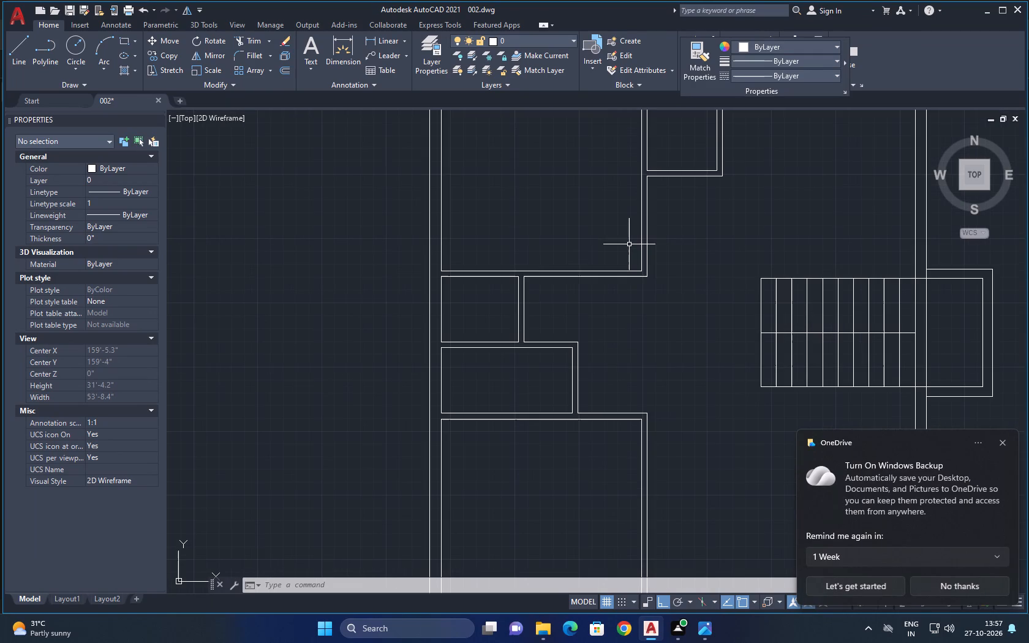
{"action": "middle_click_drag", "start_coordinate": [629, 244], "coordinate": [556, 262]}
{"action": "middle_click_drag", "start_coordinate": [541, 260], "coordinate": [547, 260]}
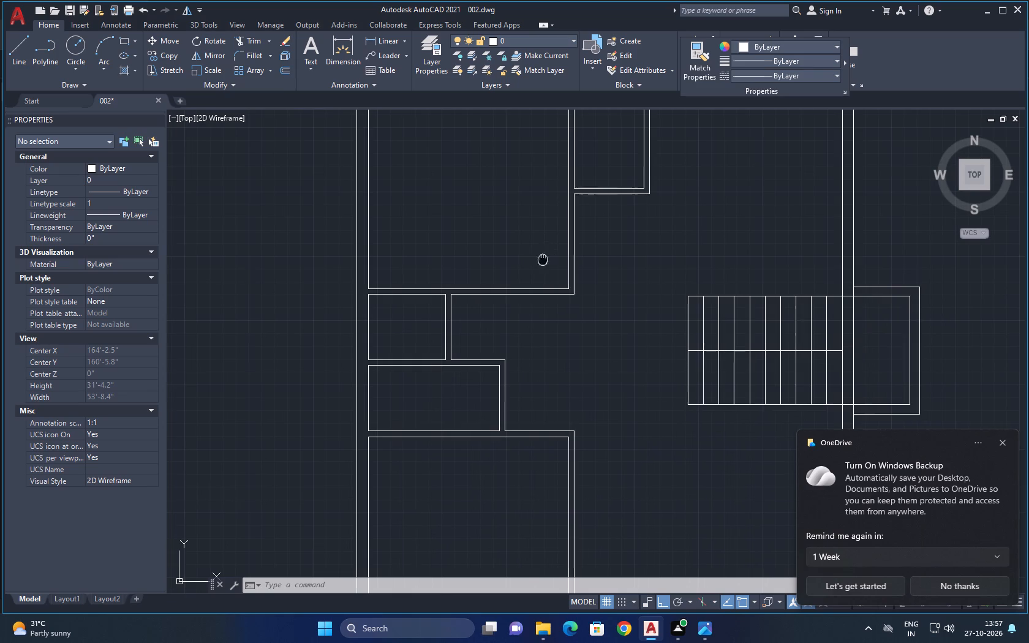
{"action": "middle_click_drag", "start_coordinate": [547, 260], "coordinate": [601, 260]}
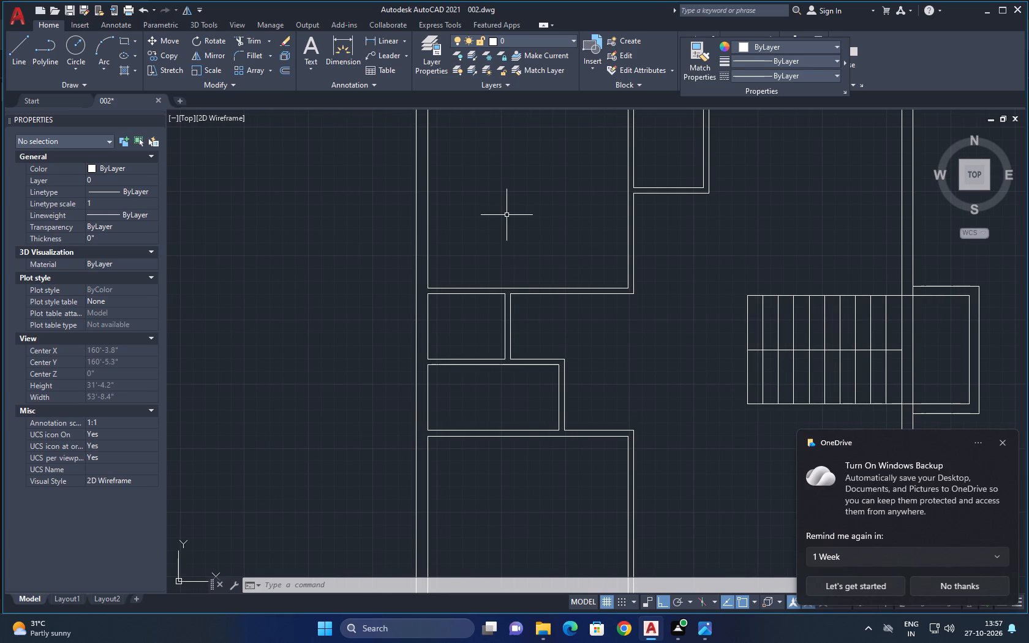
{"action": "middle_click_drag", "start_coordinate": [506, 215], "coordinate": [537, 299]}
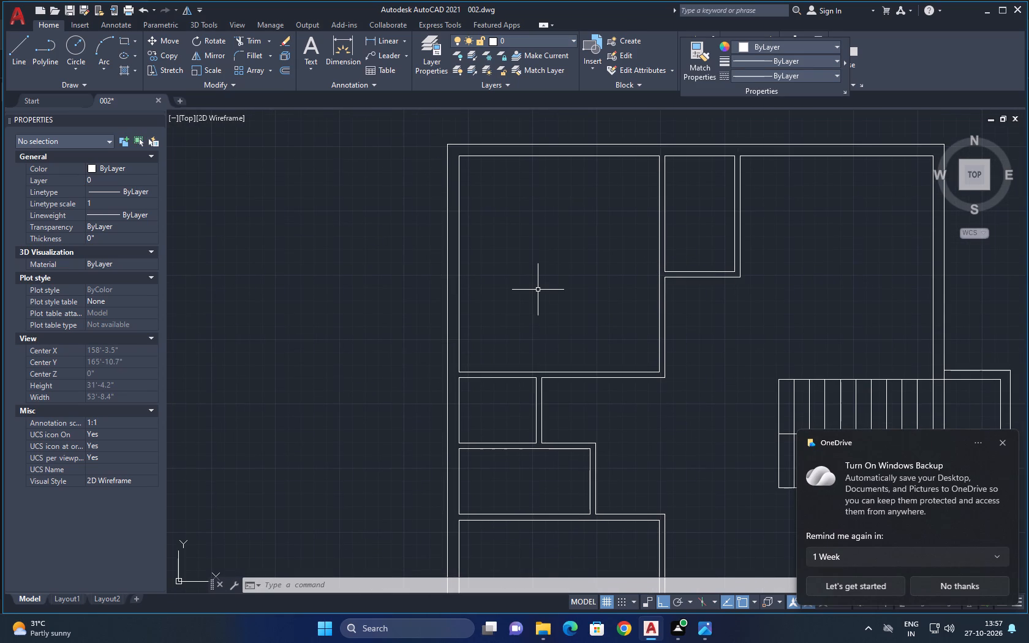
{"action": "scroll", "coordinate": [538, 290], "scroll_direction": "down", "scroll_amount": 1}
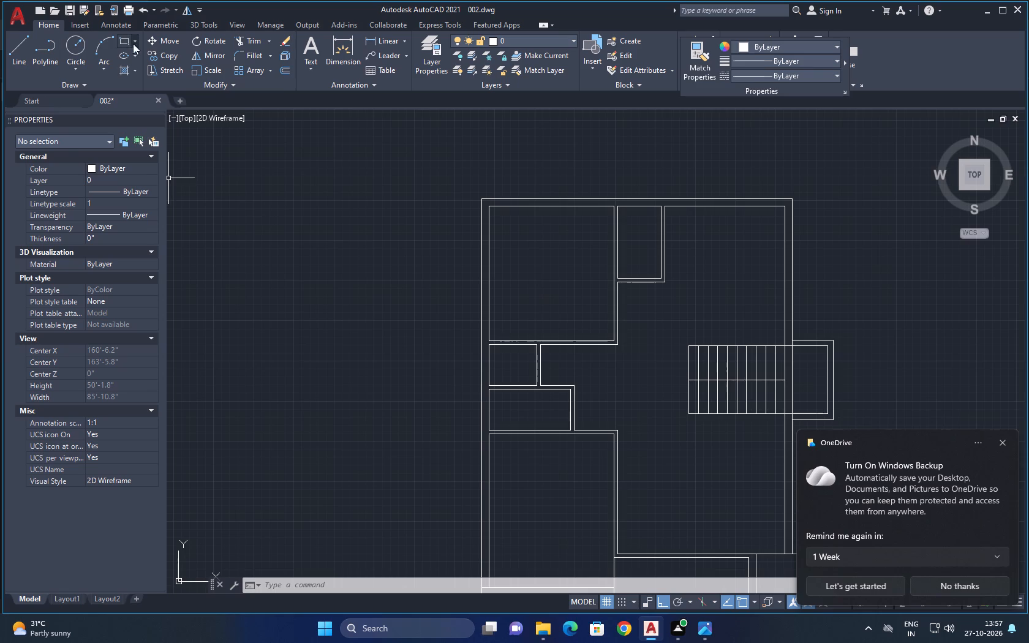
{"action": "left_click", "coordinate": [126, 37]}
{"action": "left_click", "coordinate": [240, 171]}
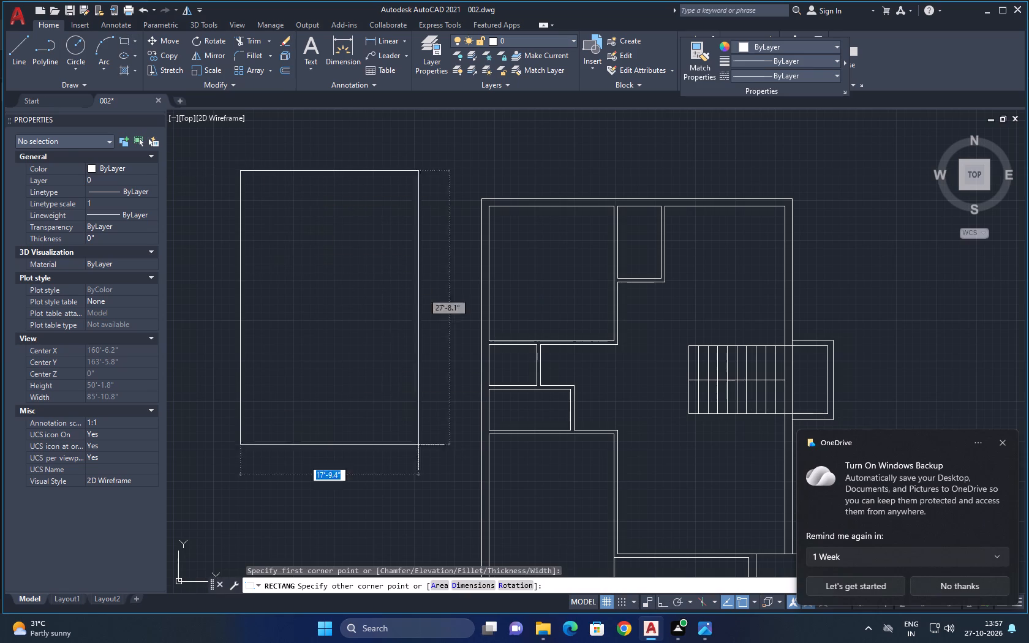
{"action": "left_click", "coordinate": [464, 585]}
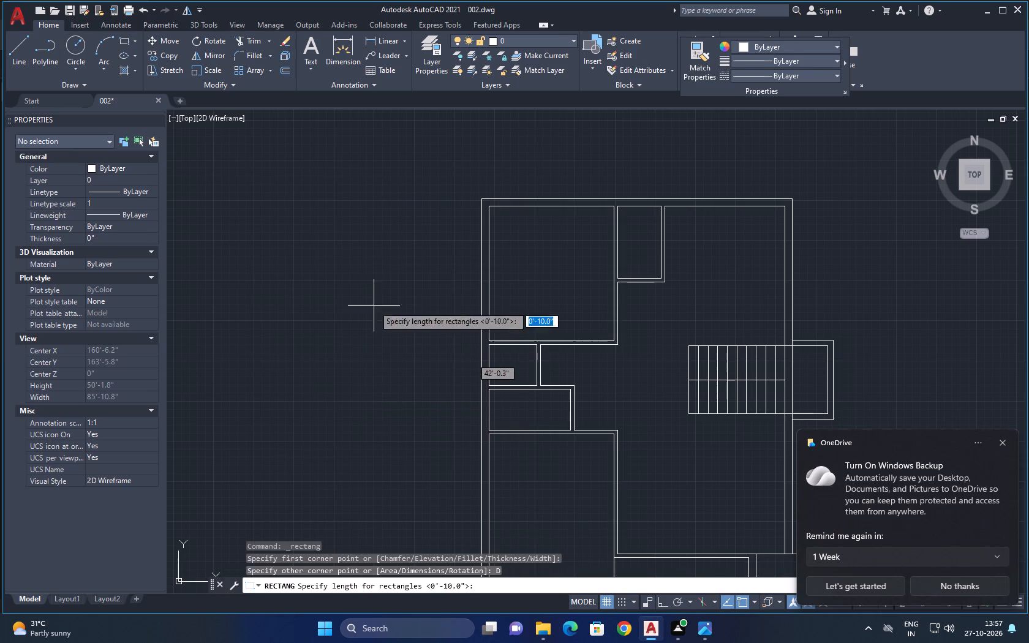
{"action": "type", "text": "9\""}
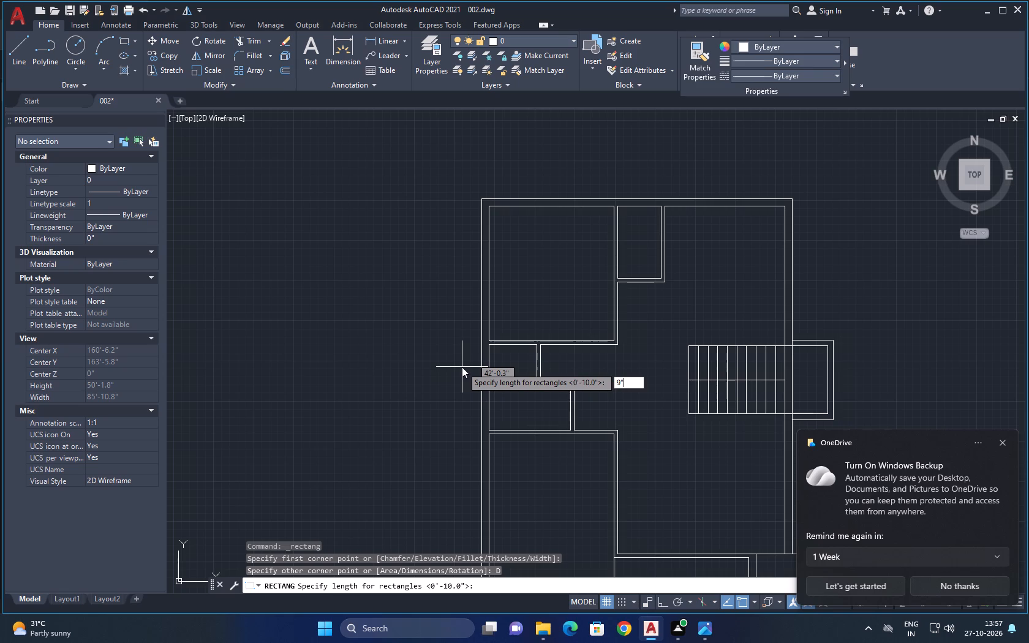
{"action": "key", "text": "Return"}
{"action": "type", "text": "9\""}
{"action": "key", "text": "Return"}
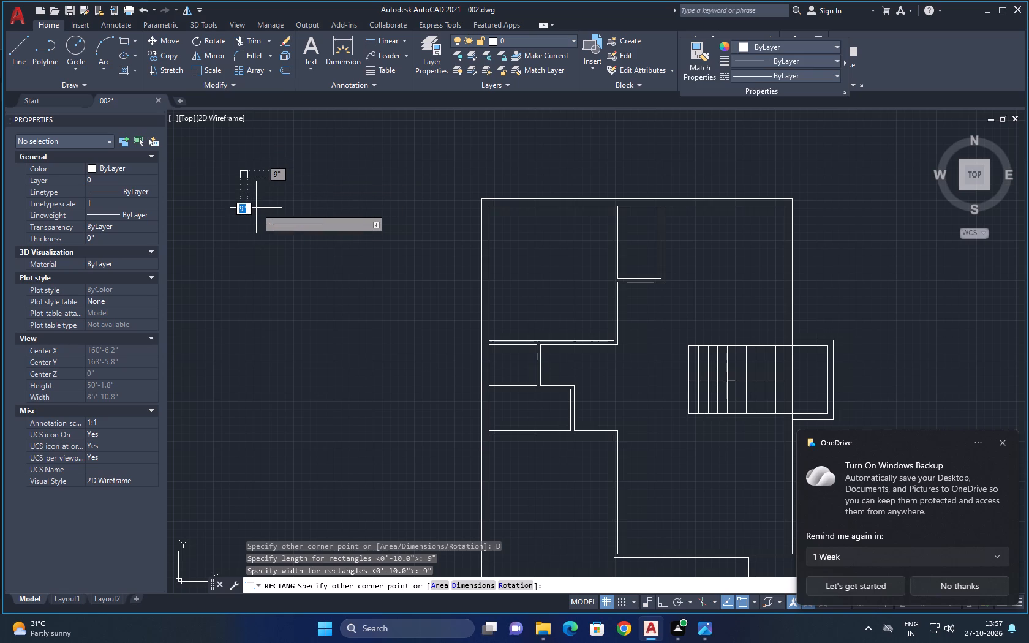
{"action": "key", "text": "BackSpace"}
{"action": "type", "text": "12\""}
{"action": "key", "text": "Return"}
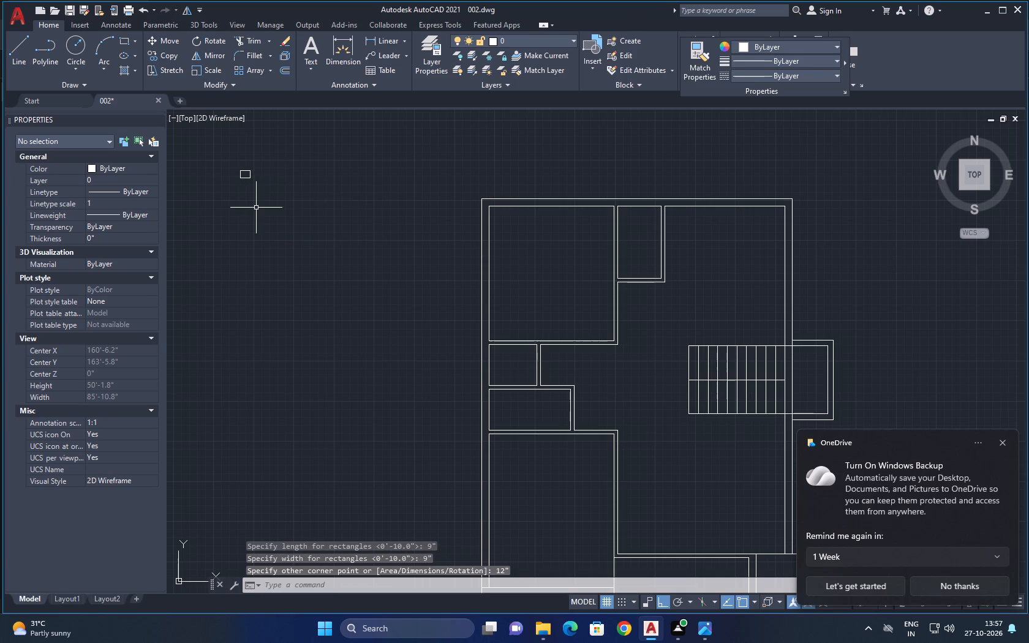
Rotate the small 12" by 9" rectangle a quarter turn about its centre so its longer side stands vertical.
{"action": "left_click_drag", "start_coordinate": [233, 165], "coordinate": [260, 196]}
{"action": "left_click_drag", "start_coordinate": [258, 184], "coordinate": [235, 160]}
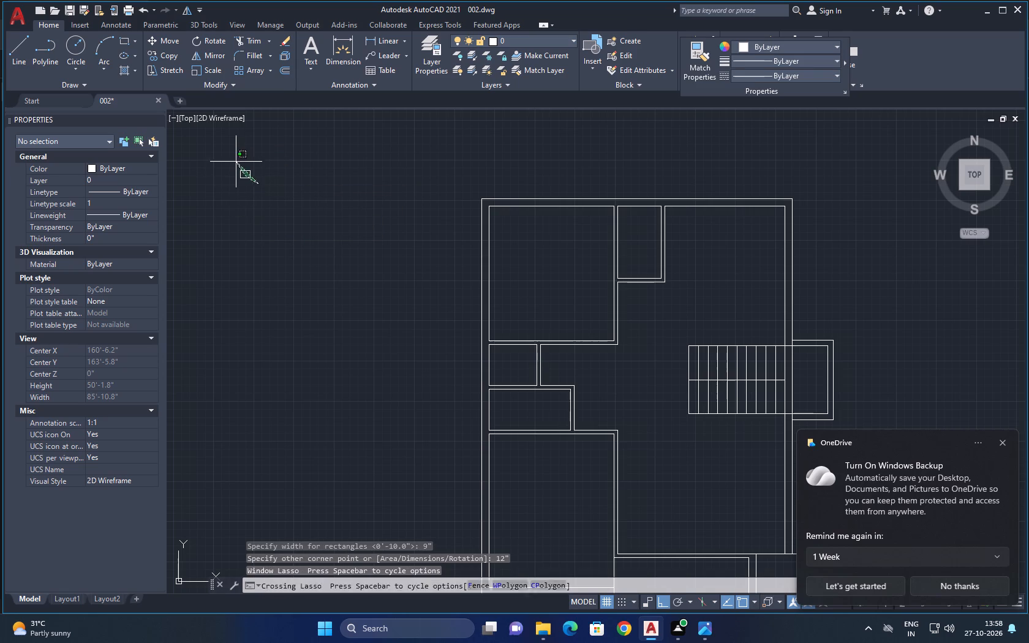
{"action": "left_click_drag", "start_coordinate": [235, 160], "coordinate": [235, 160]}
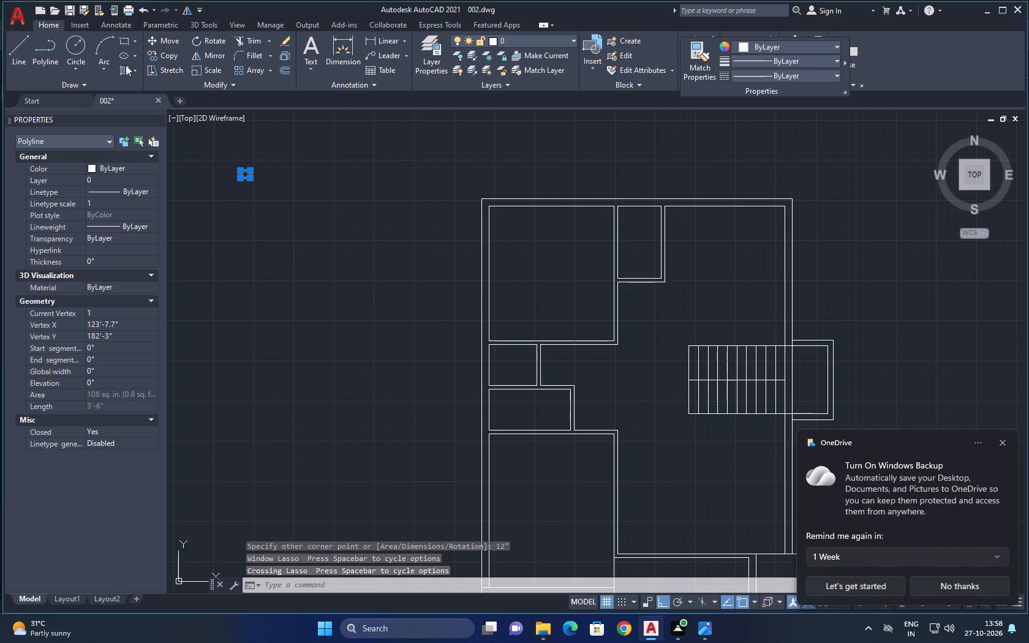
{"action": "left_click", "coordinate": [203, 40]}
{"action": "scroll", "coordinate": [238, 171], "scroll_direction": "up", "scroll_amount": 3}
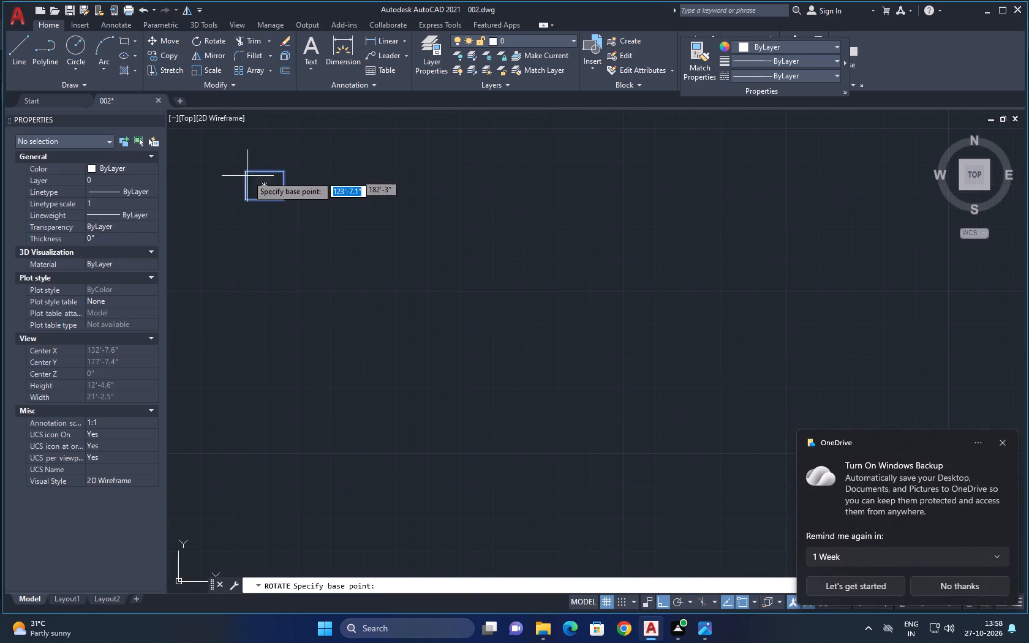
{"action": "left_click", "coordinate": [264, 189]}
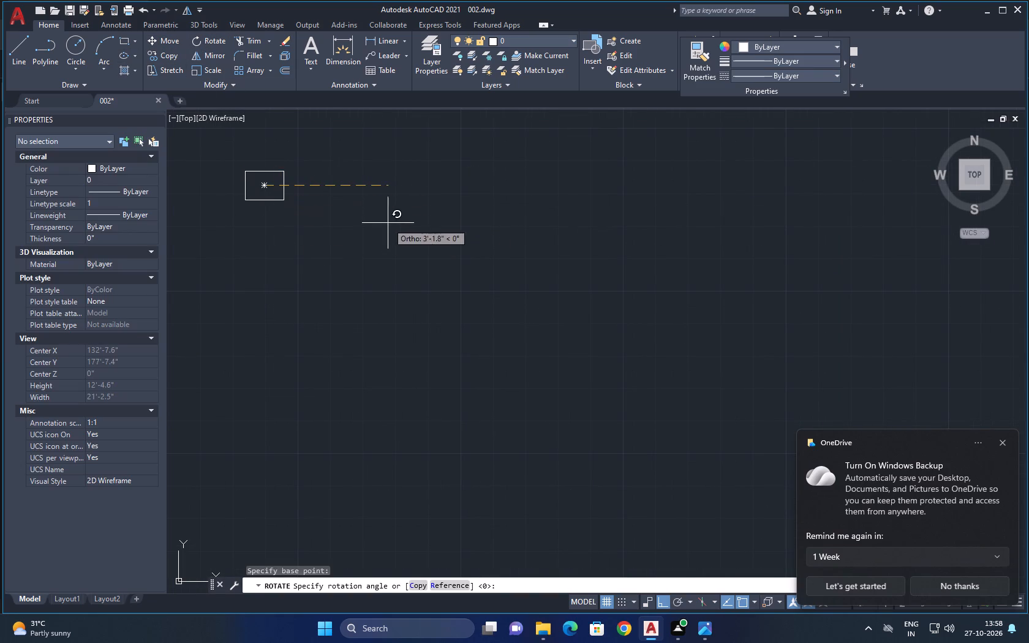
{"action": "left_click", "coordinate": [258, 288]}
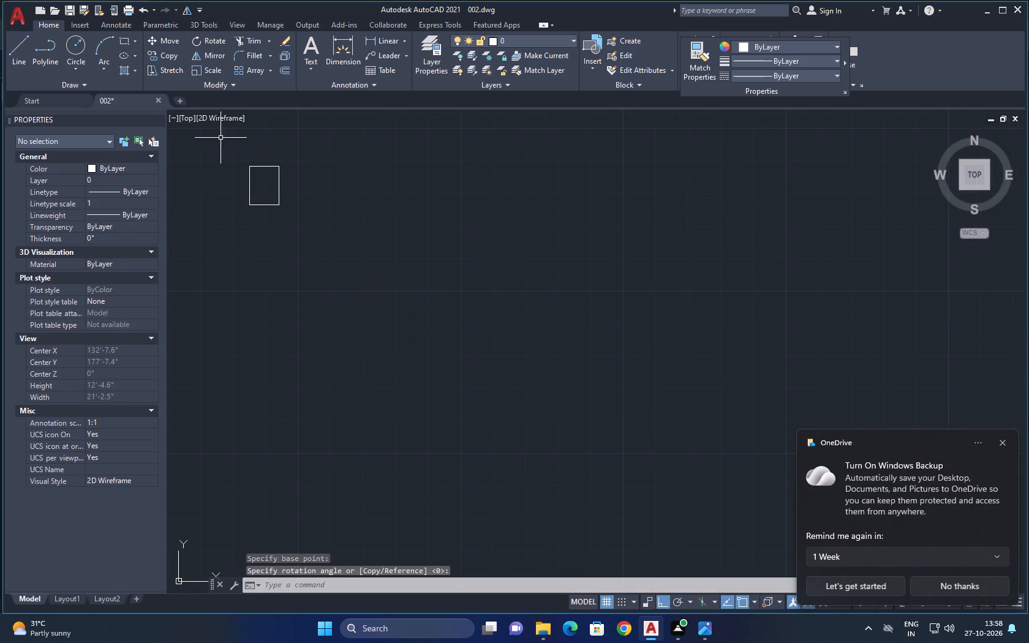
Move the upright rectangle by its upper-left corner onto the plan's outer north-west wall corner, with Ortho off.
{"action": "left_click_drag", "start_coordinate": [236, 152], "coordinate": [305, 242]}
{"action": "left_click_drag", "start_coordinate": [306, 238], "coordinate": [233, 193]}
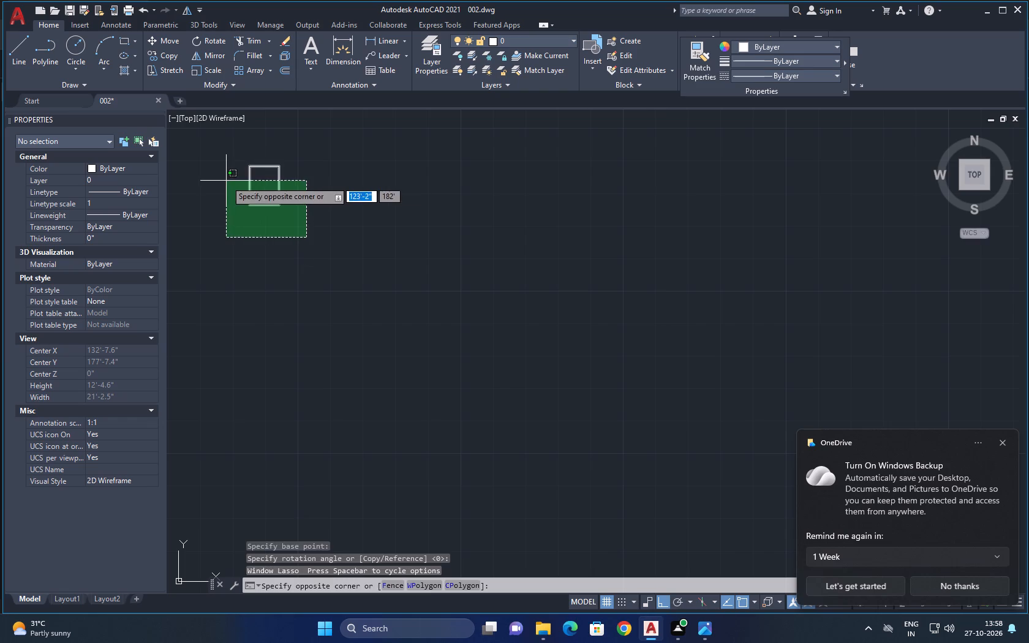
{"action": "left_click", "coordinate": [188, 132]}
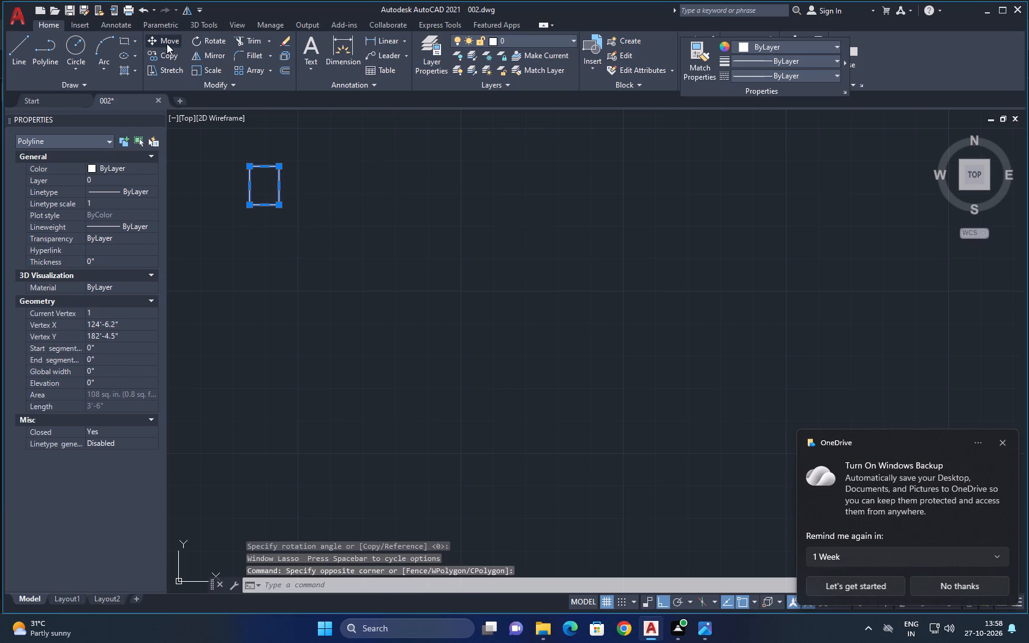
{"action": "left_click", "coordinate": [167, 43]}
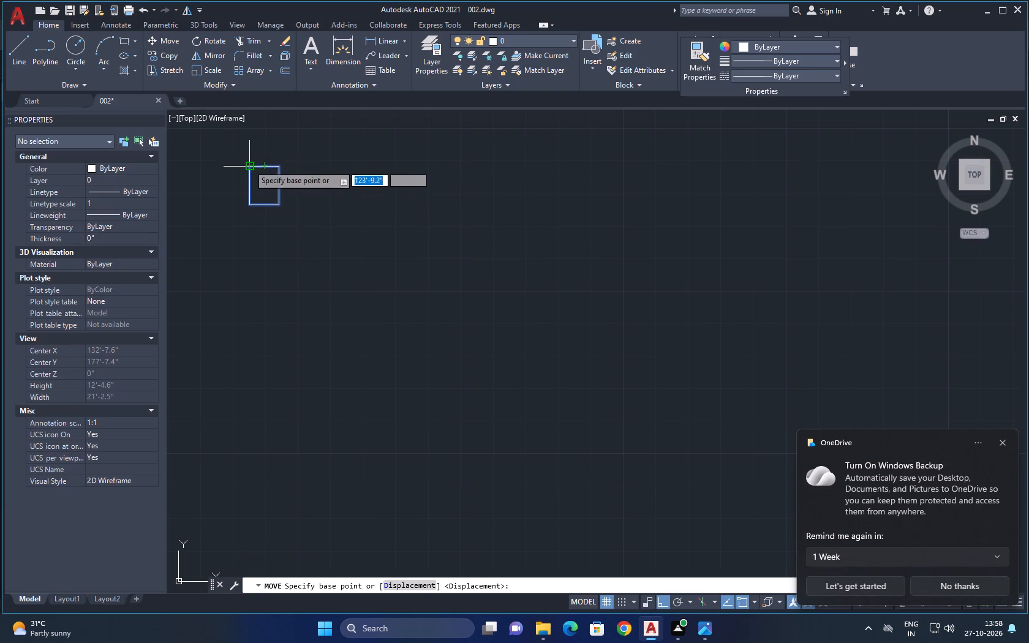
{"action": "left_click", "coordinate": [249, 165]}
{"action": "scroll", "coordinate": [552, 252], "scroll_direction": "down", "scroll_amount": 3}
{"action": "middle_click_drag", "start_coordinate": [565, 258], "coordinate": [387, 239]}
{"action": "scroll", "coordinate": [562, 263], "scroll_direction": "up", "scroll_amount": 3}
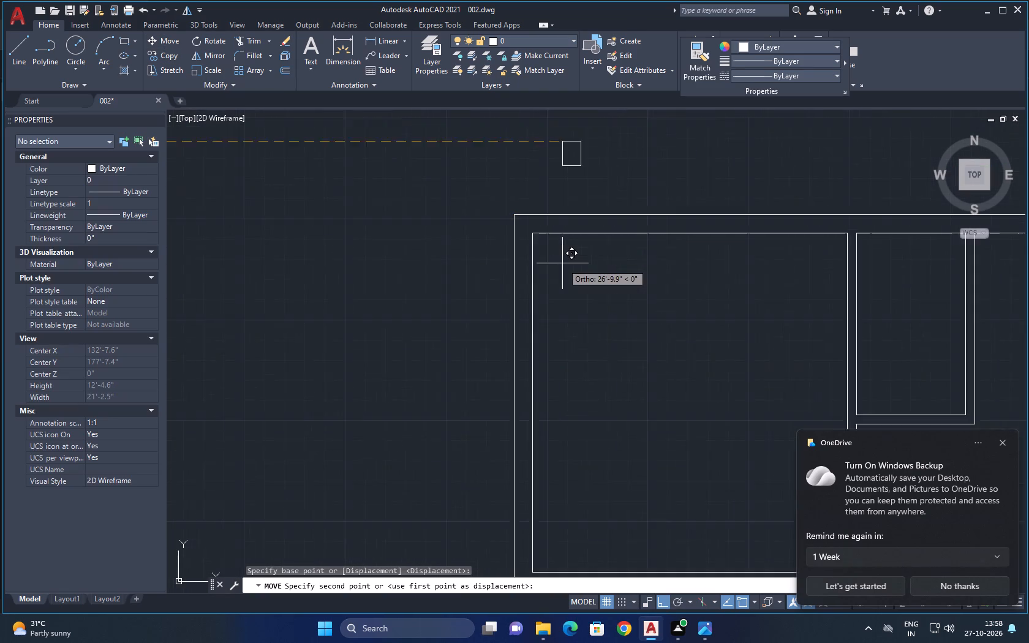
{"action": "left_click", "coordinate": [662, 603]}
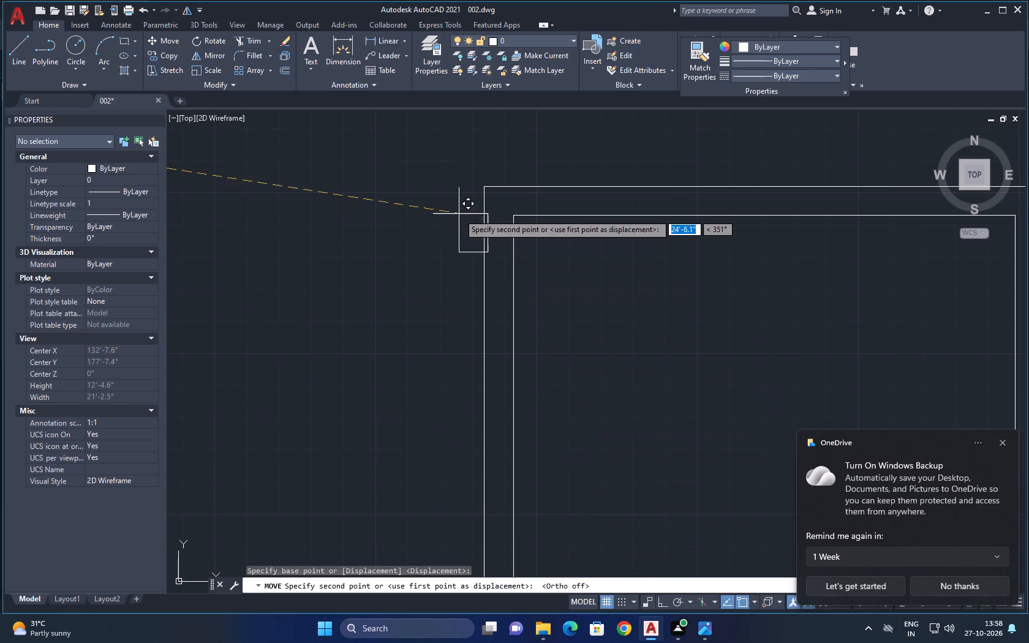
{"action": "left_click", "coordinate": [484, 190]}
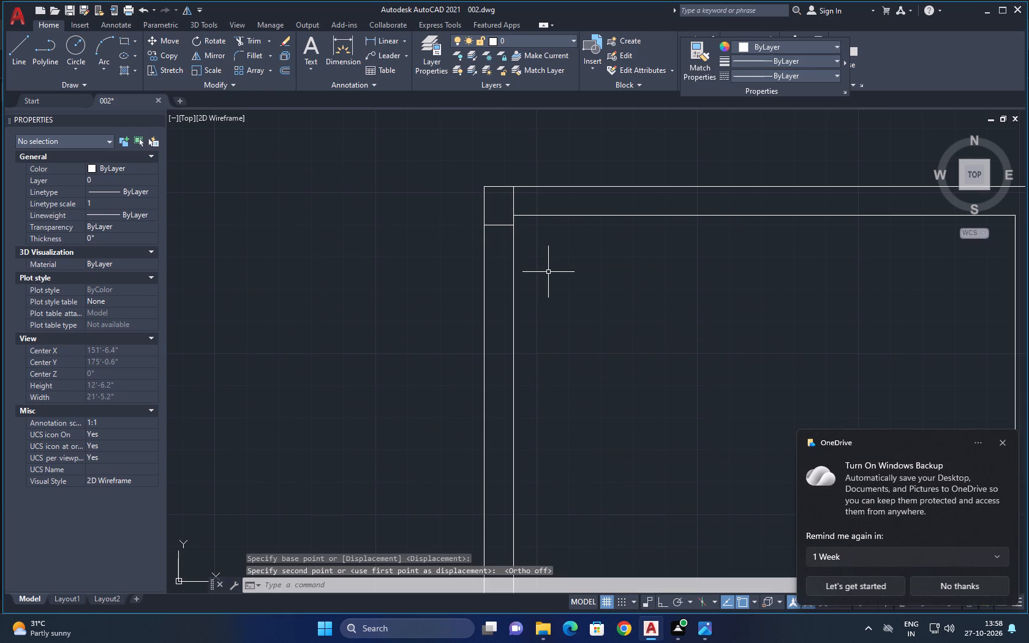
Save the drawing.
{"action": "key", "text": "ctrl+s"}
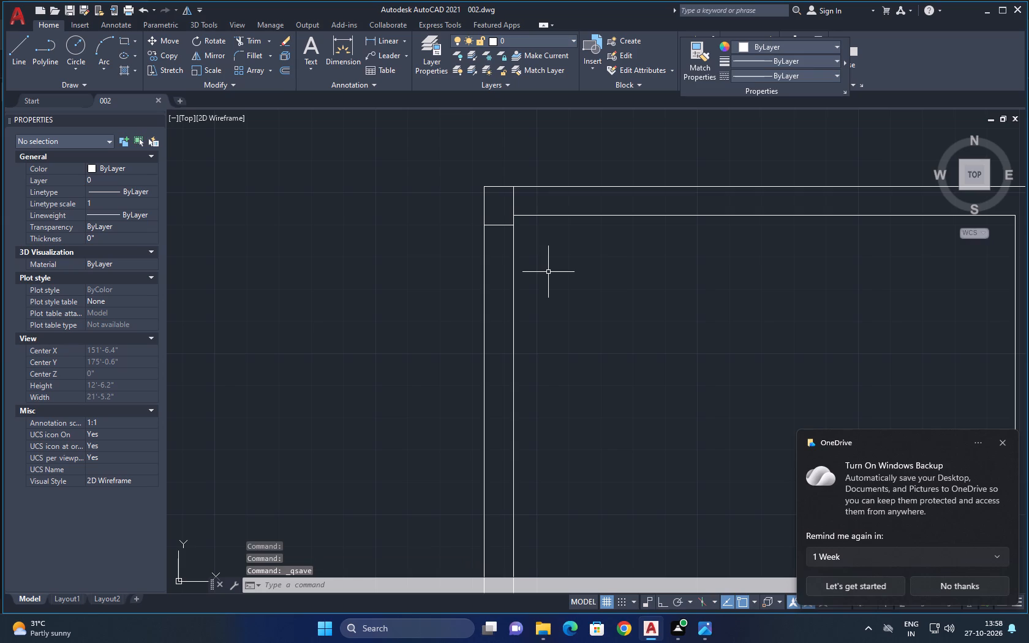
Start a copy of the 9" by 12" corner column, using its lower-left corner as the base point.
{"action": "left_click", "coordinate": [503, 224]}
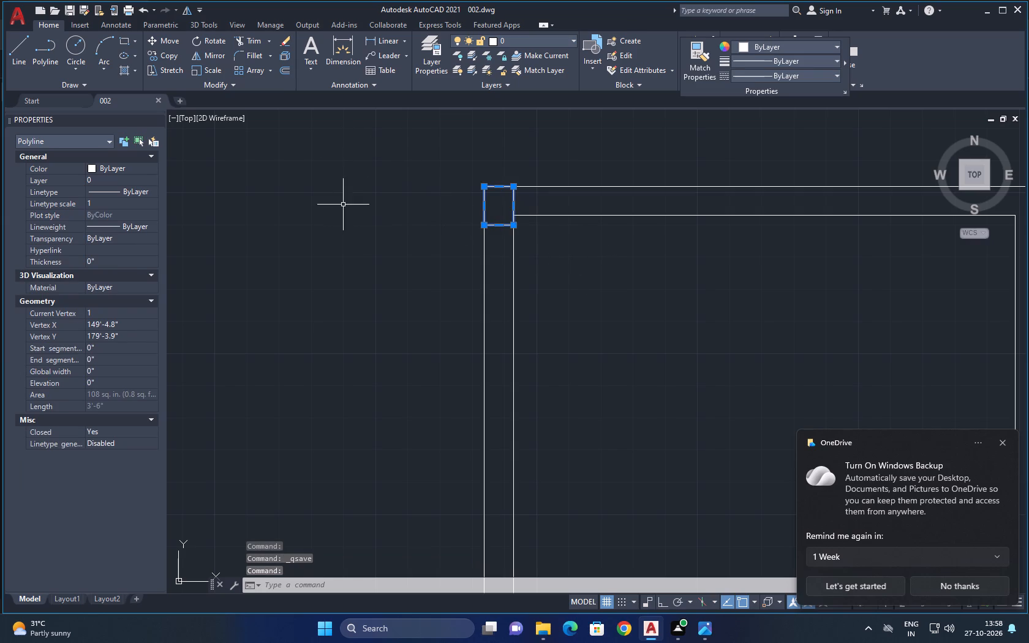
{"action": "key", "text": "ctrl+c"}
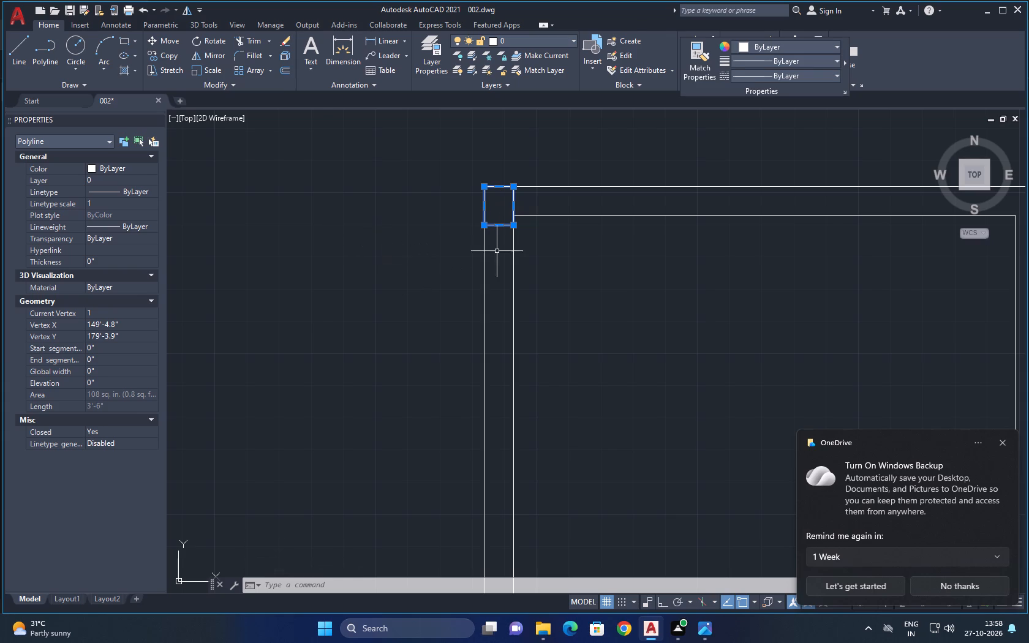
{"action": "scroll", "coordinate": [501, 216], "scroll_direction": "down", "scroll_amount": 2}
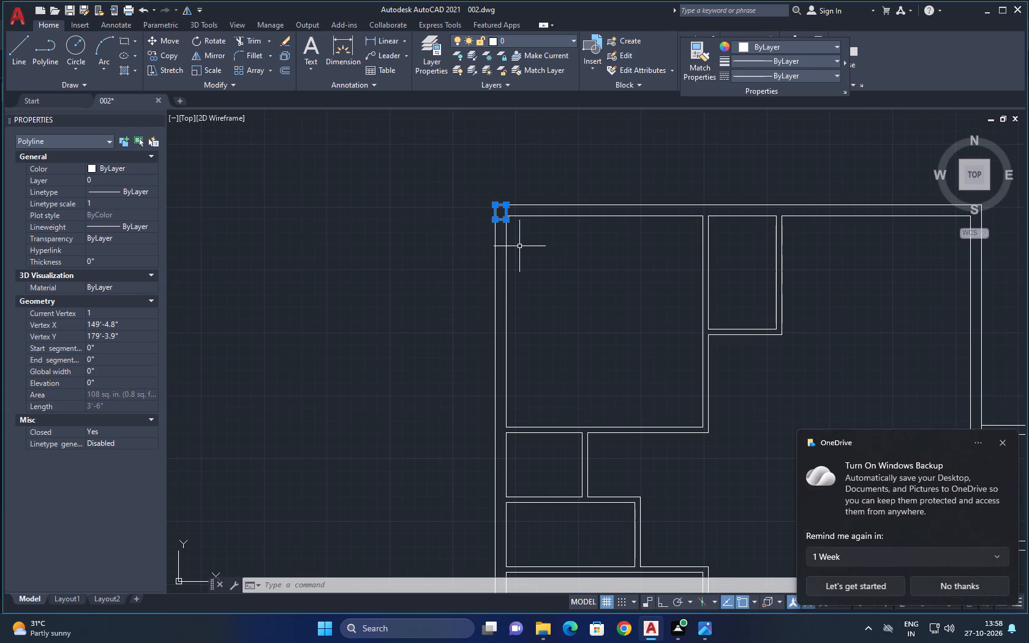
{"action": "middle_click_drag", "start_coordinate": [518, 246], "coordinate": [516, 211]}
{"action": "middle_click", "coordinate": [516, 211]}
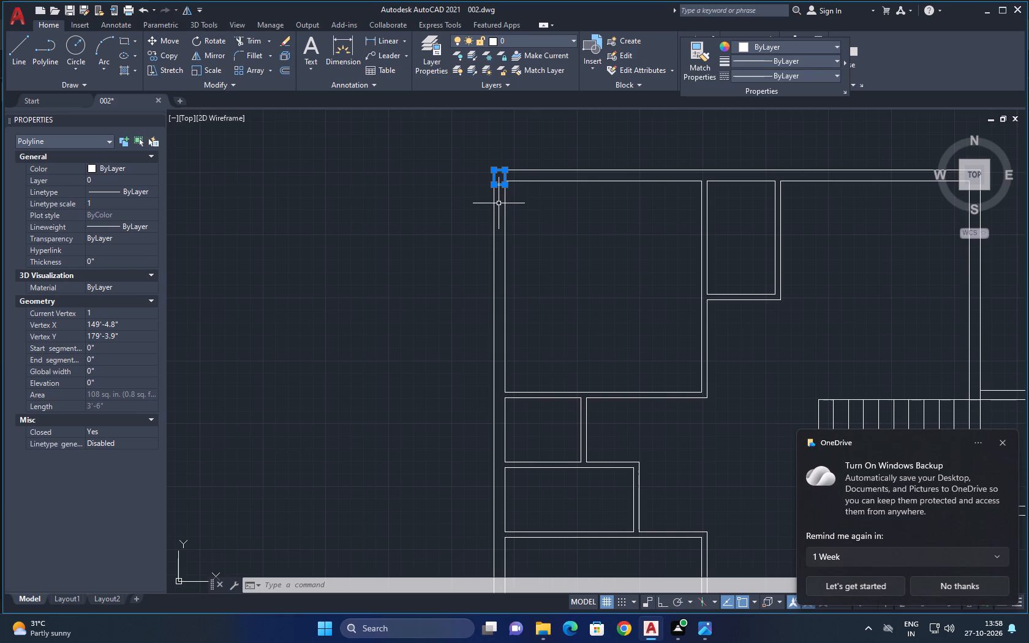
{"action": "left_click", "coordinate": [174, 48]}
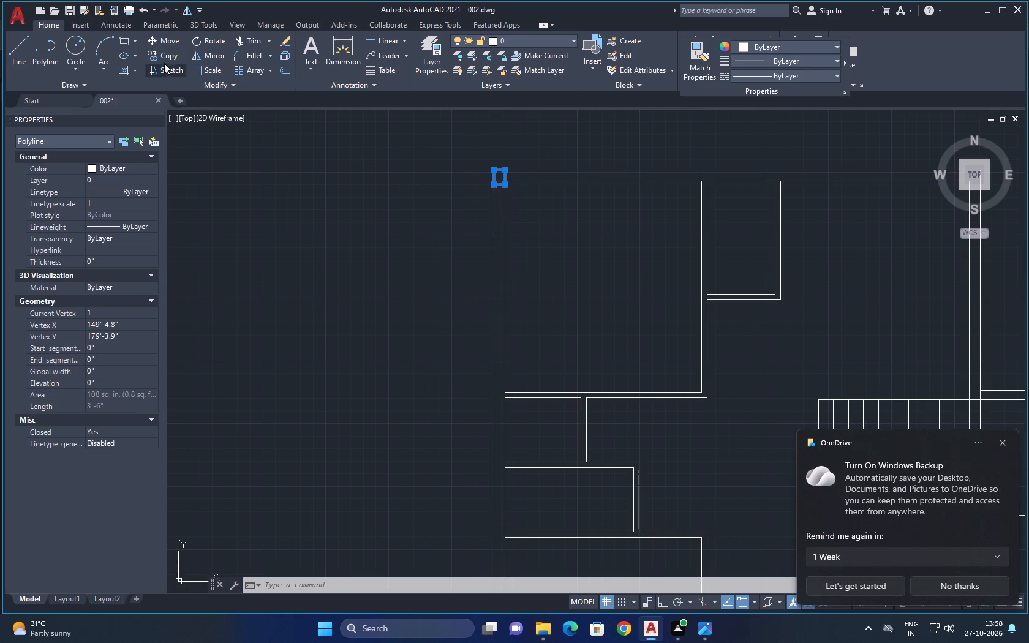
{"action": "left_click", "coordinate": [162, 58]}
{"action": "left_click", "coordinate": [495, 189]}
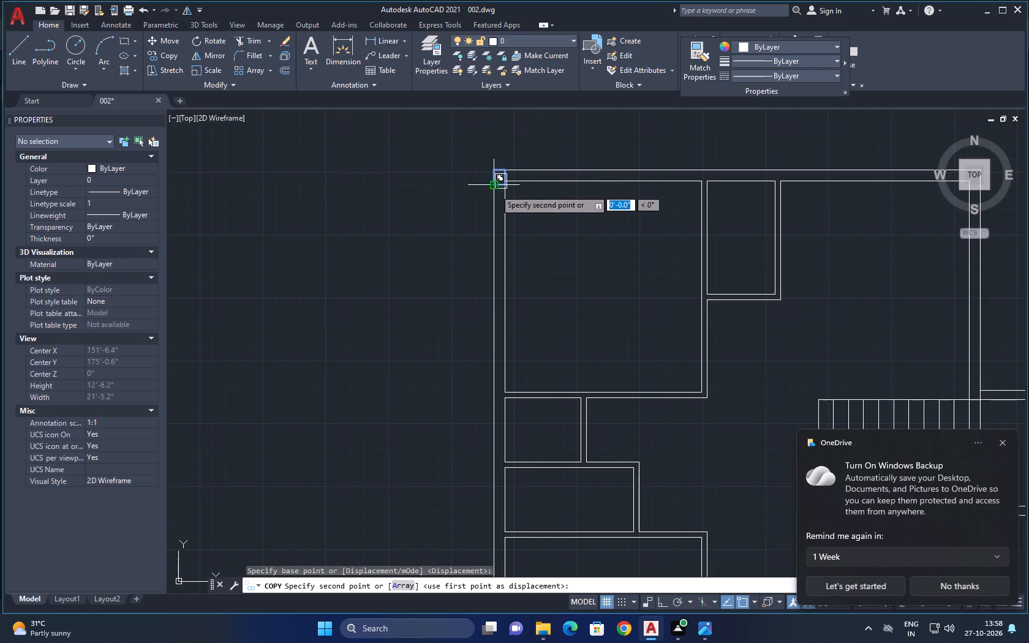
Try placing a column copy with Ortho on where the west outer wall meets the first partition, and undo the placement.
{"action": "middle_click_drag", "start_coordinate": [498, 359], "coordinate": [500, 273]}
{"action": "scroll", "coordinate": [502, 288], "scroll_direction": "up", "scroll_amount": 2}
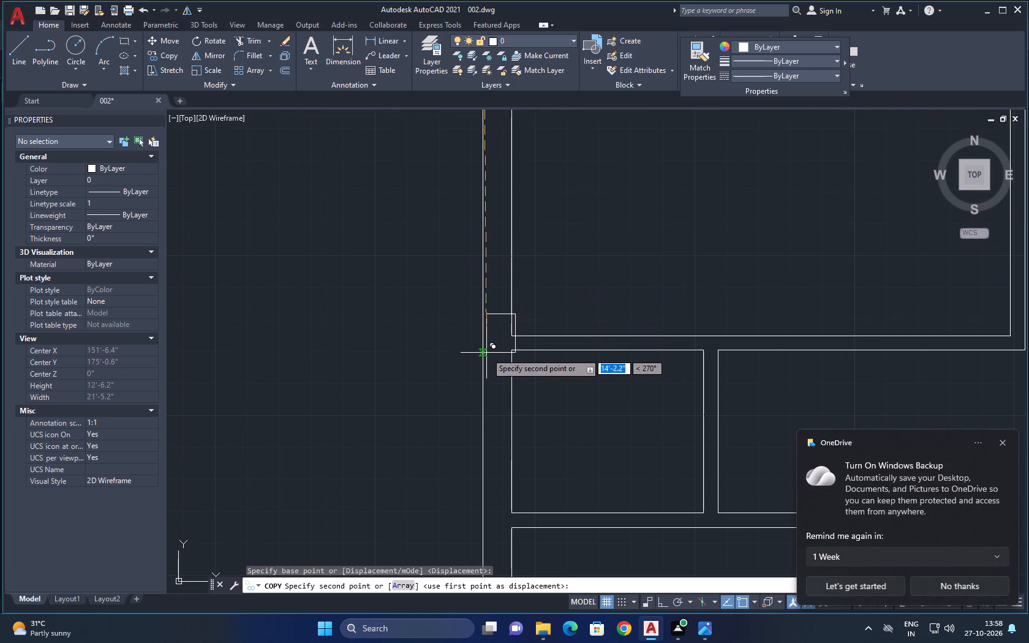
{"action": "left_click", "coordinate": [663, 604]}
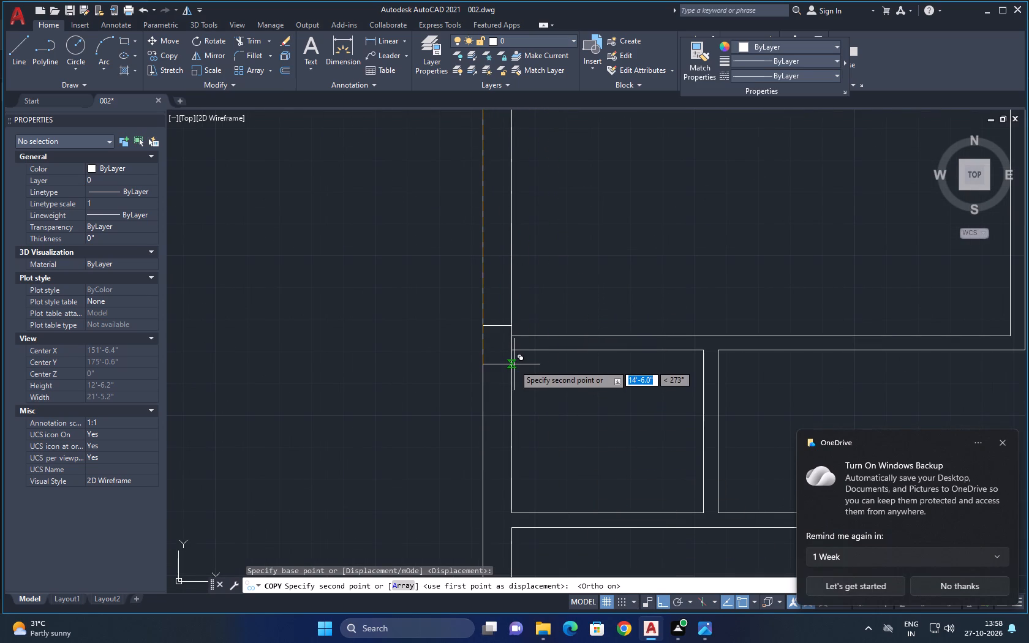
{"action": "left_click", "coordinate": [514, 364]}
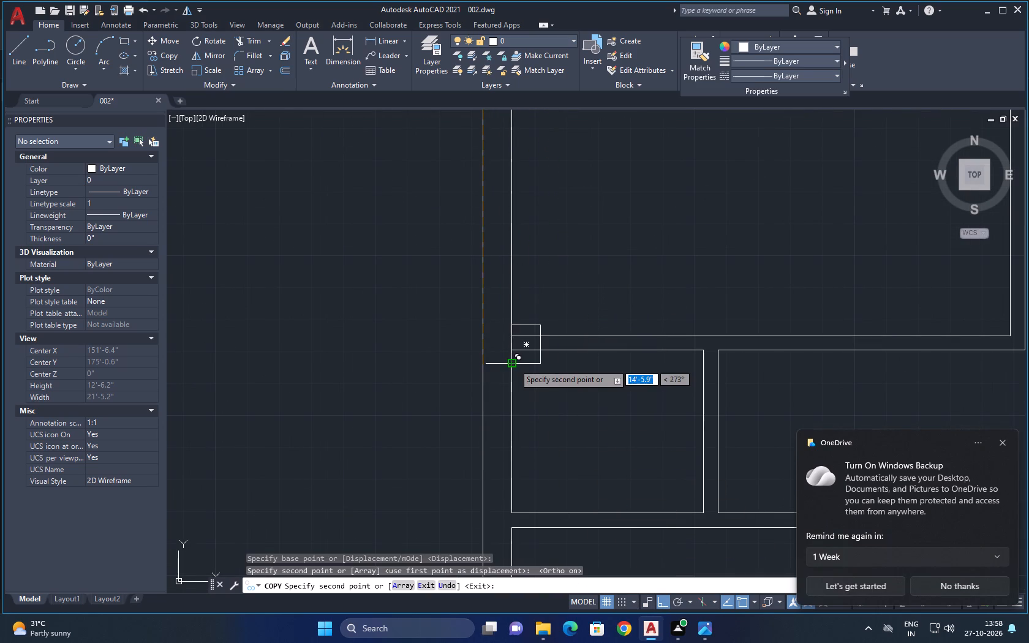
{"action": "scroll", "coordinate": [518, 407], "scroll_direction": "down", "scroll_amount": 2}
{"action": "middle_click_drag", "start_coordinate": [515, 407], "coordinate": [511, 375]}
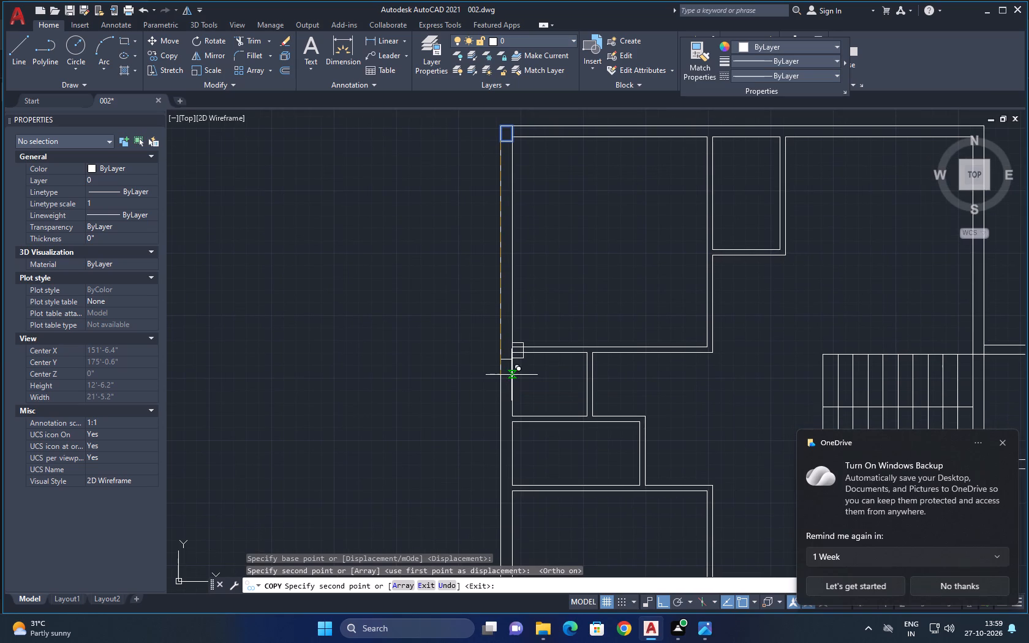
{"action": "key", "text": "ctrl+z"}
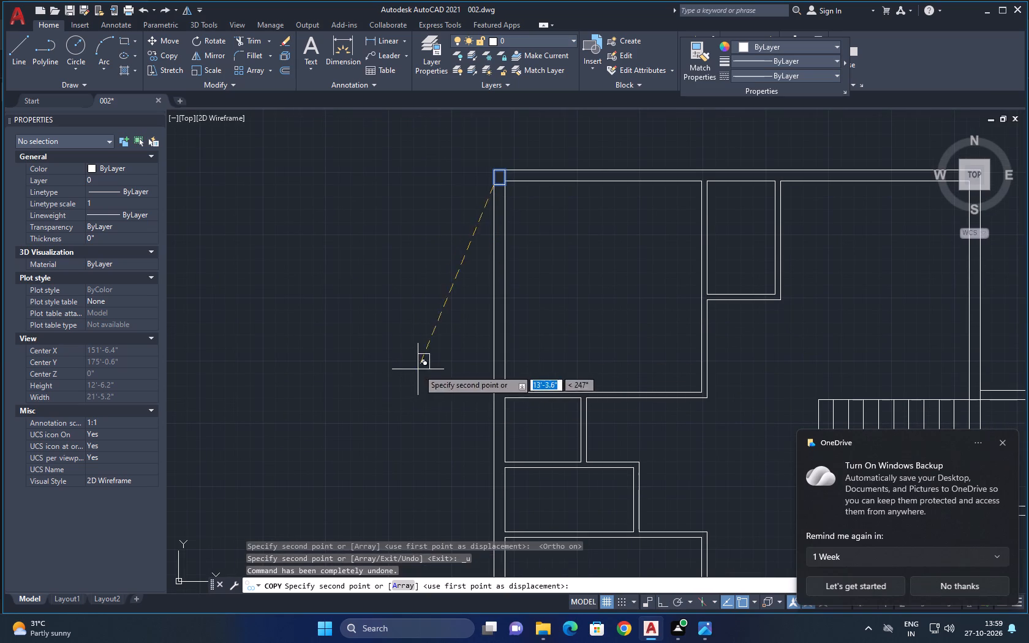
With Ortho on, place a column copy in the west outer wall across the first partition, about 14'-5" south of the corner column.
{"action": "scroll", "coordinate": [514, 427], "scroll_direction": "up", "scroll_amount": 3}
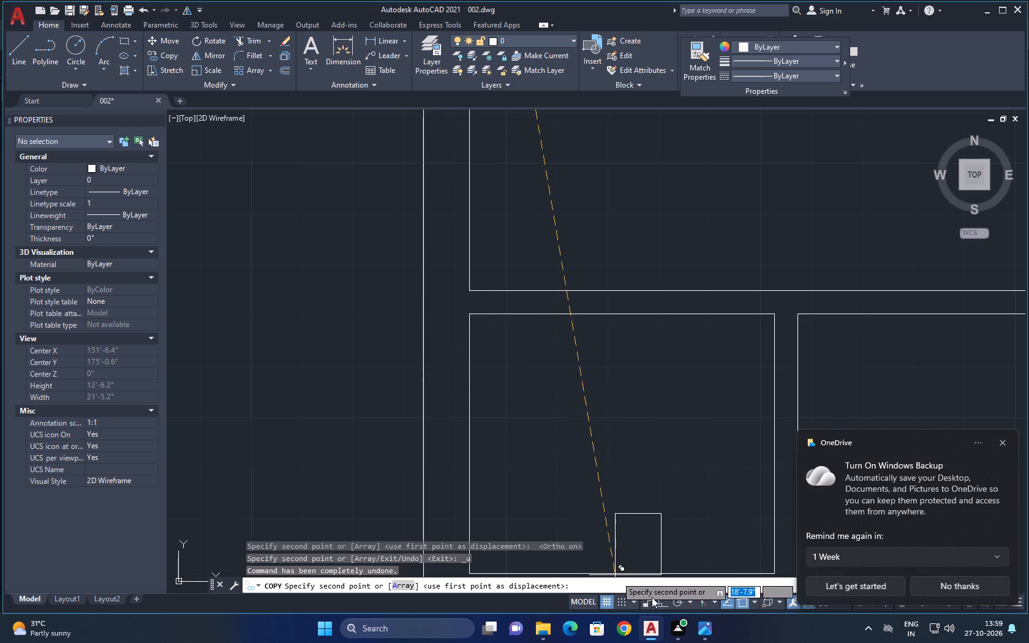
{"action": "left_click", "coordinate": [668, 601]}
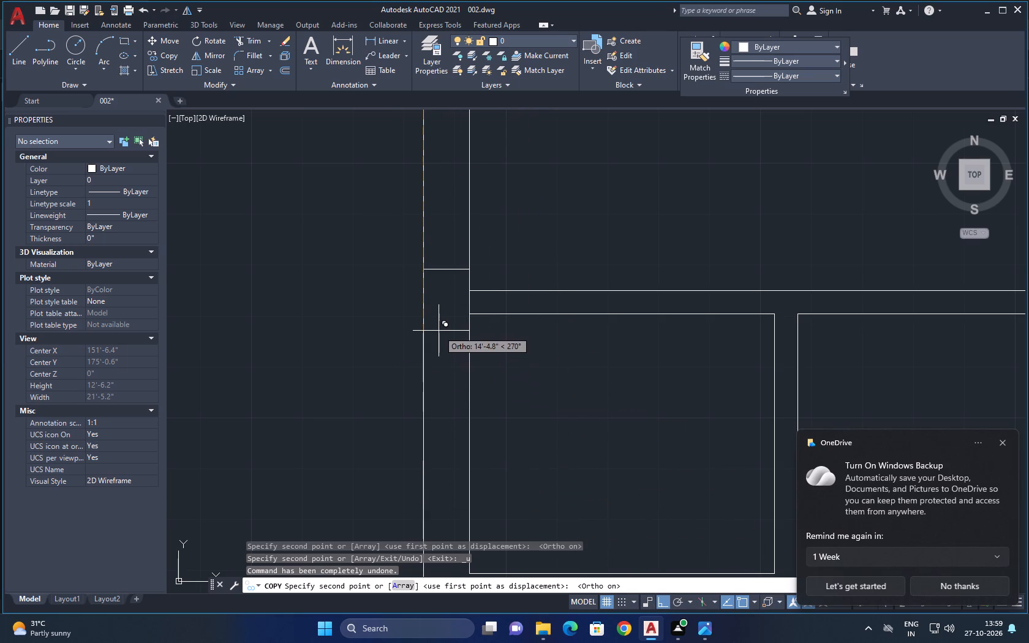
{"action": "left_click", "coordinate": [432, 334]}
Place another column copy in the west wall 23'-4.5" south, its bottom edge flush with the lower-left room's north partition's lower face.
{"action": "scroll", "coordinate": [432, 439], "scroll_direction": "down", "scroll_amount": 1}
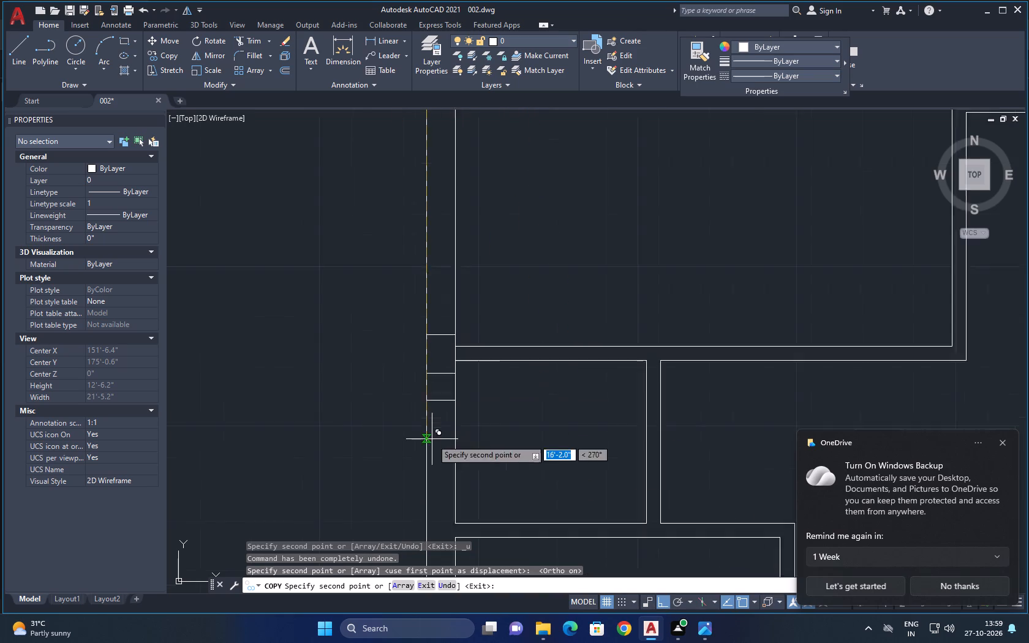
{"action": "scroll", "coordinate": [432, 439], "scroll_direction": "down", "scroll_amount": 1}
{"action": "middle_click_drag", "start_coordinate": [432, 439], "coordinate": [423, 213]}
{"action": "scroll", "coordinate": [423, 213], "scroll_direction": "up", "scroll_amount": 1}
{"action": "scroll", "coordinate": [439, 367], "scroll_direction": "down", "scroll_amount": 3}
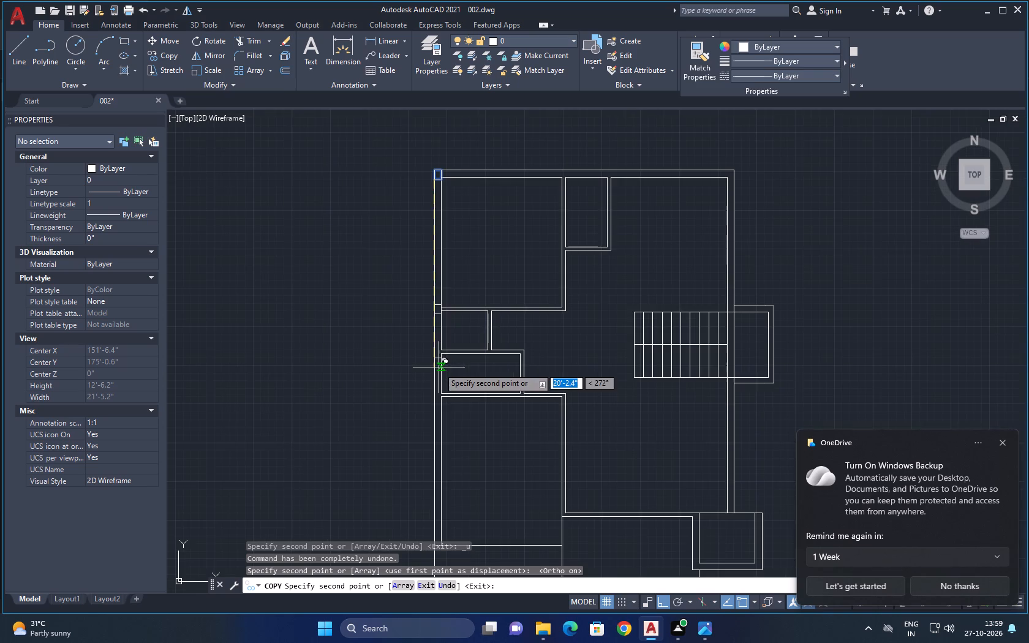
{"action": "middle_click_drag", "start_coordinate": [439, 367], "coordinate": [439, 230]}
{"action": "scroll", "coordinate": [439, 274], "scroll_direction": "down", "scroll_amount": 1}
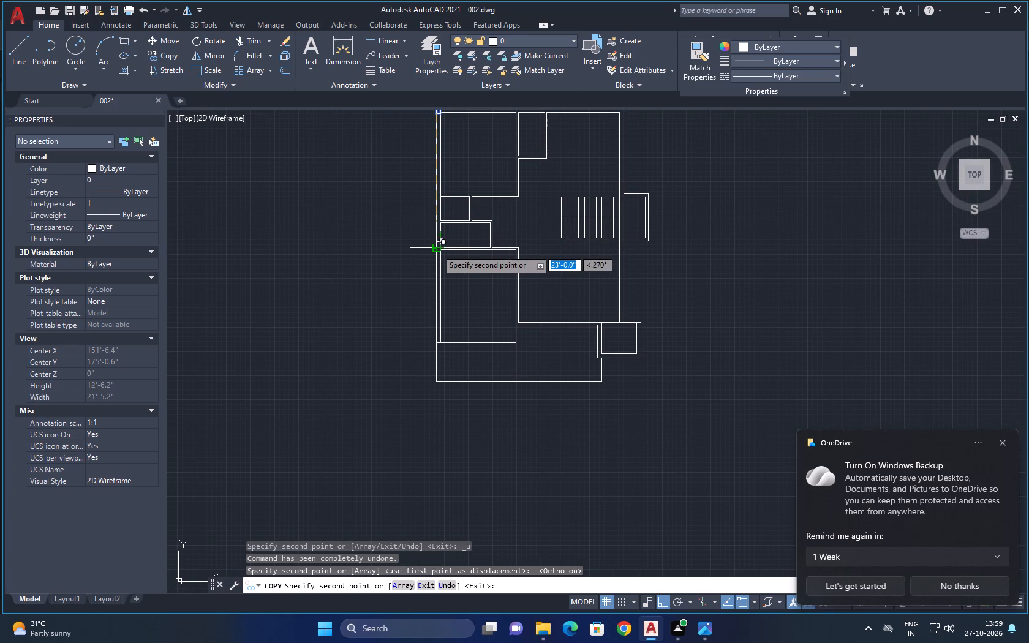
{"action": "scroll", "coordinate": [437, 249], "scroll_direction": "up", "scroll_amount": 5}
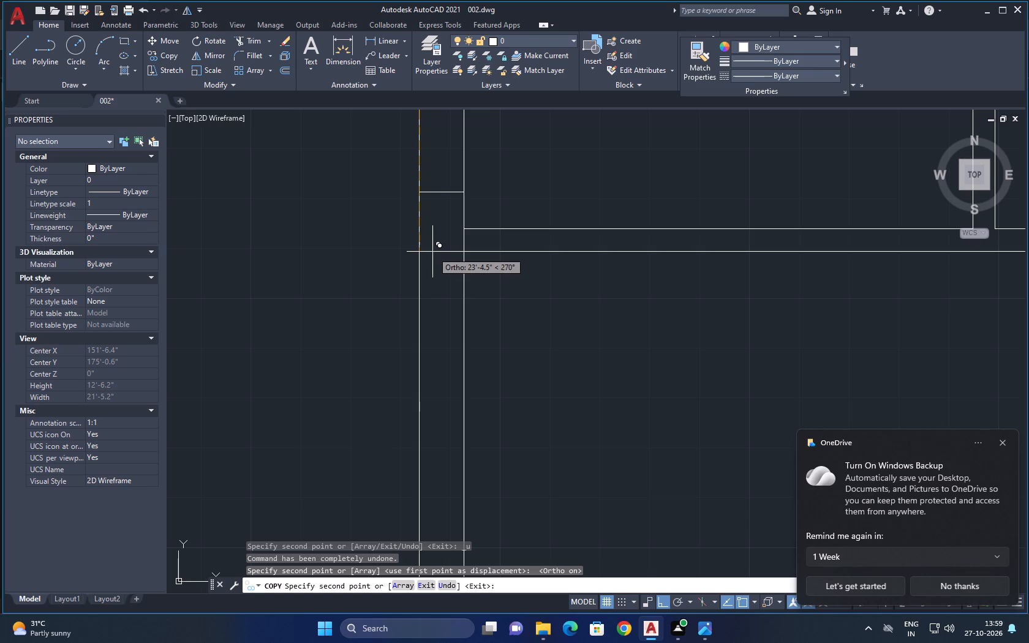
{"action": "left_click", "coordinate": [432, 252]}
Place a column copy at the west wall's south end, 39'-4.5" south of the corner column, and end the copy.
{"action": "scroll", "coordinate": [469, 391], "scroll_direction": "down", "scroll_amount": 3}
{"action": "middle_click_drag", "start_coordinate": [469, 392], "coordinate": [455, 253]}
{"action": "middle_click_drag", "start_coordinate": [459, 375], "coordinate": [459, 283]}
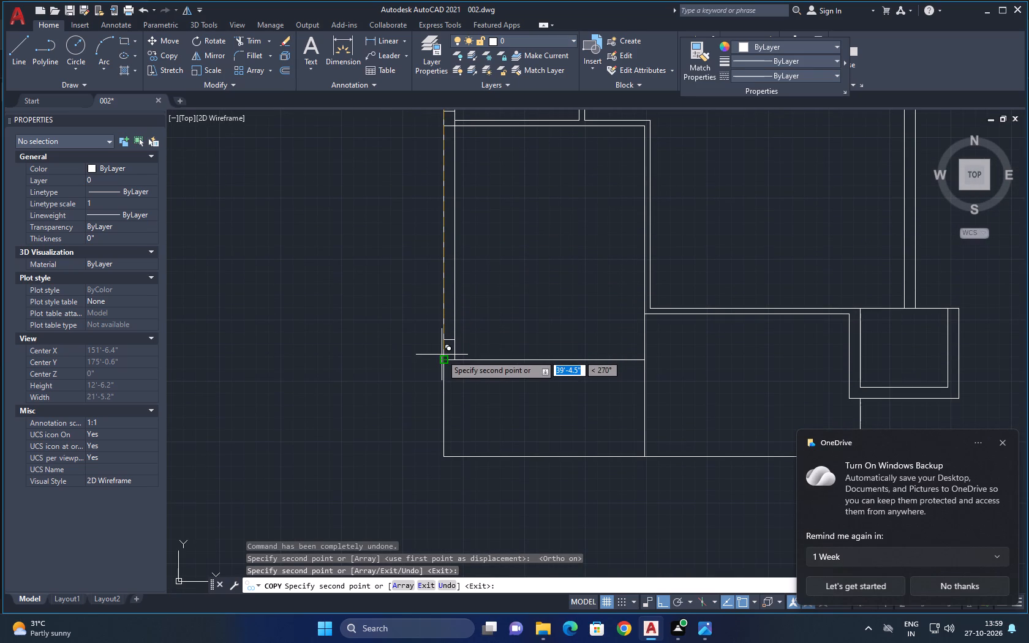
{"action": "scroll", "coordinate": [442, 355], "scroll_direction": "up", "scroll_amount": 5}
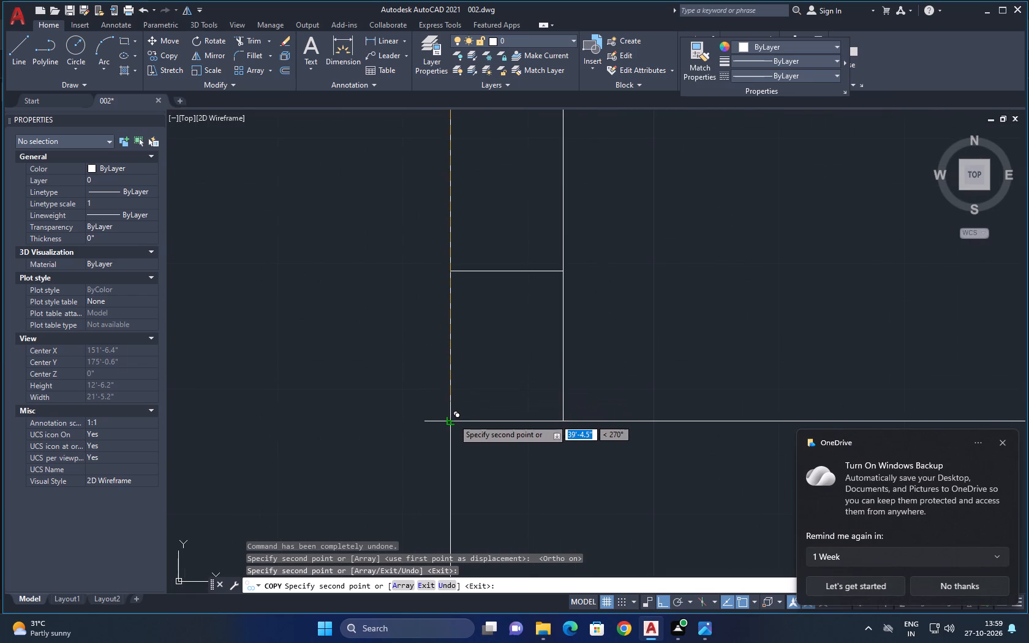
{"action": "left_click", "coordinate": [453, 419]}
{"action": "scroll", "coordinate": [534, 321], "scroll_direction": "down", "scroll_amount": 3}
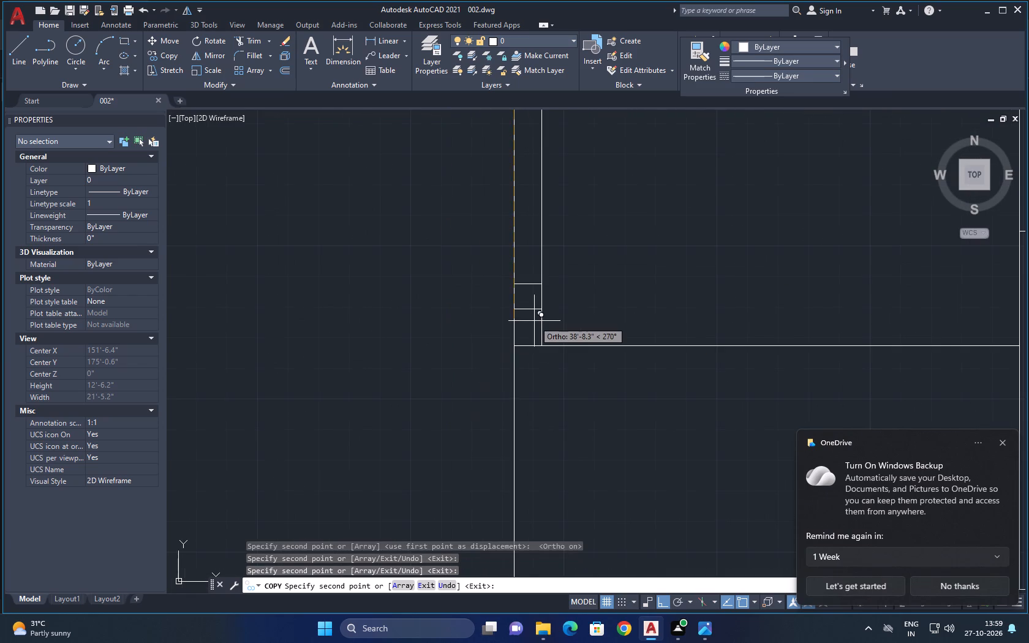
{"action": "scroll", "coordinate": [534, 321], "scroll_direction": "down", "scroll_amount": 8}
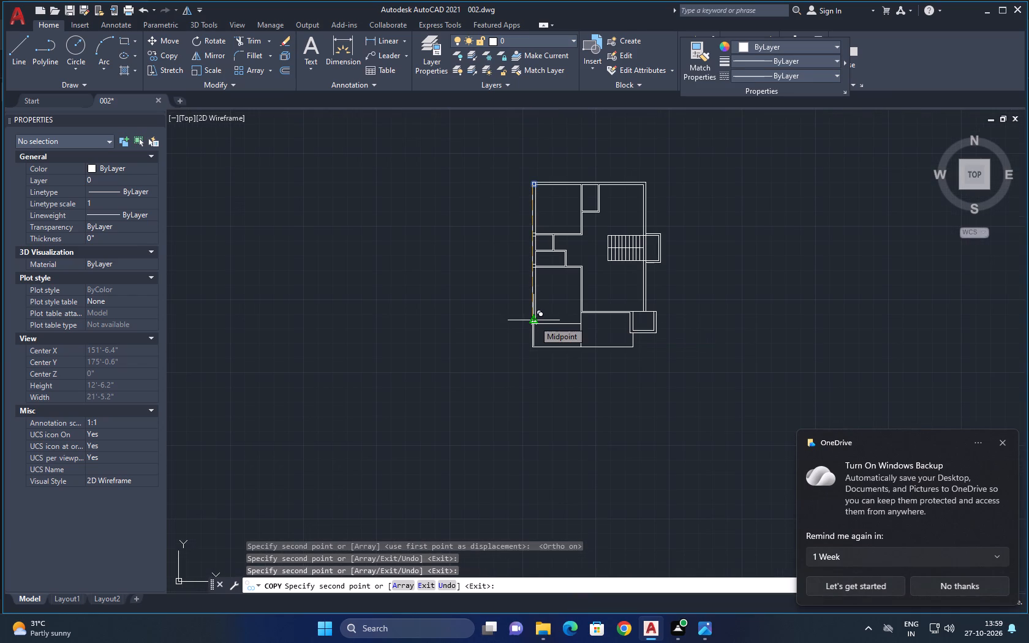
{"action": "scroll", "coordinate": [534, 321], "scroll_direction": "down", "scroll_amount": 1}
{"action": "middle_click_drag", "start_coordinate": [534, 321], "coordinate": [456, 459]}
{"action": "scroll", "coordinate": [534, 321], "scroll_direction": "down", "scroll_amount": 1}
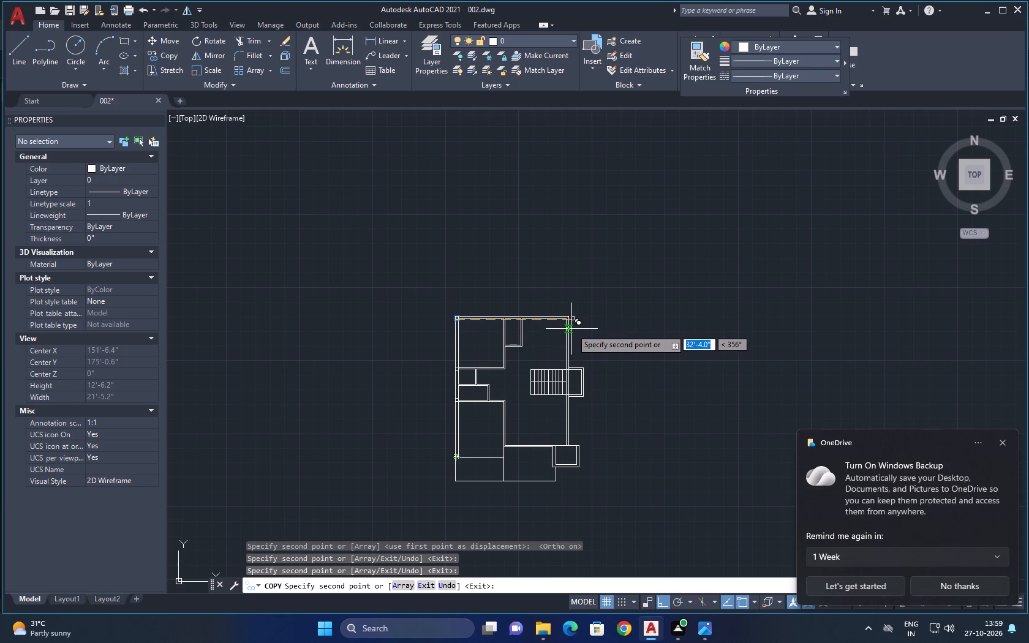
{"action": "key", "text": "Escape"}
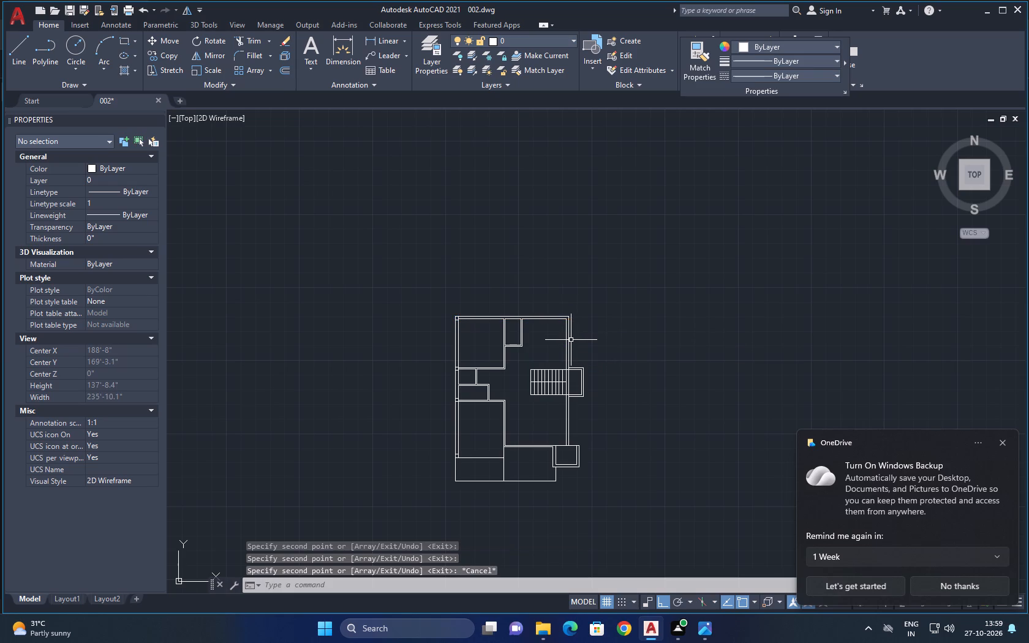
Copy the north-west corner column by its upper-right corner 31'-6" east onto the outer north-east wall corner.
{"action": "scroll", "coordinate": [558, 329], "scroll_direction": "up", "scroll_amount": 5}
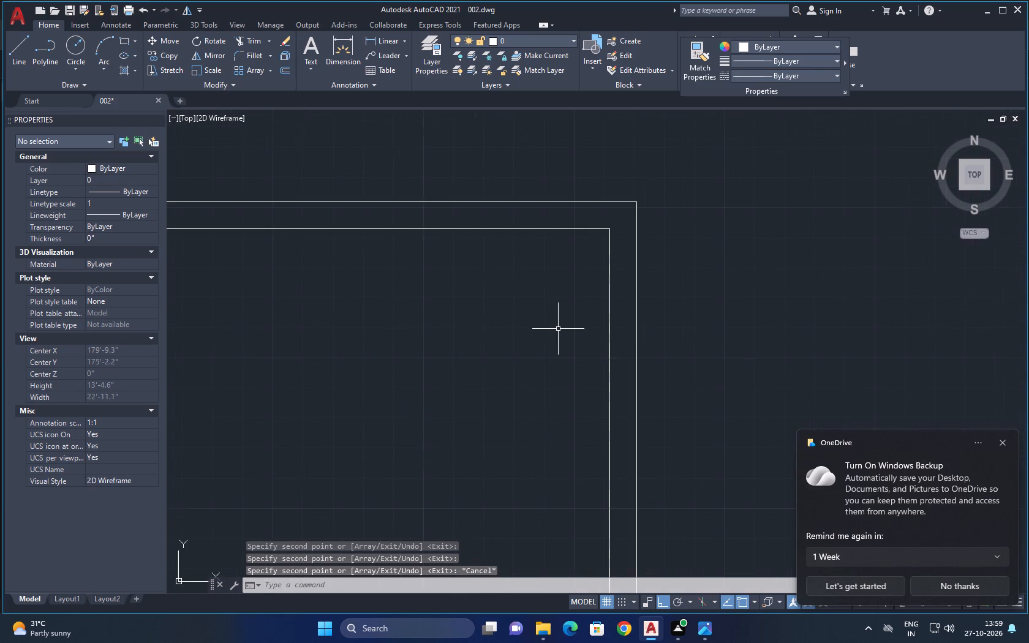
{"action": "scroll", "coordinate": [558, 329], "scroll_direction": "down", "scroll_amount": 3}
{"action": "middle_click_drag", "start_coordinate": [558, 329], "coordinate": [620, 316]}
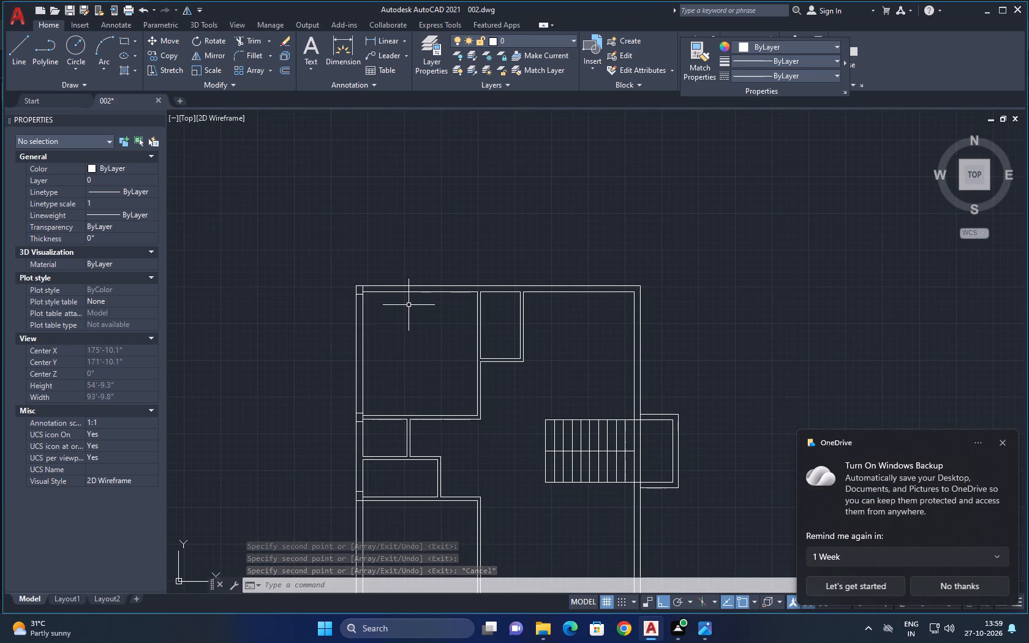
{"action": "scroll", "coordinate": [409, 305], "scroll_direction": "up", "scroll_amount": 3}
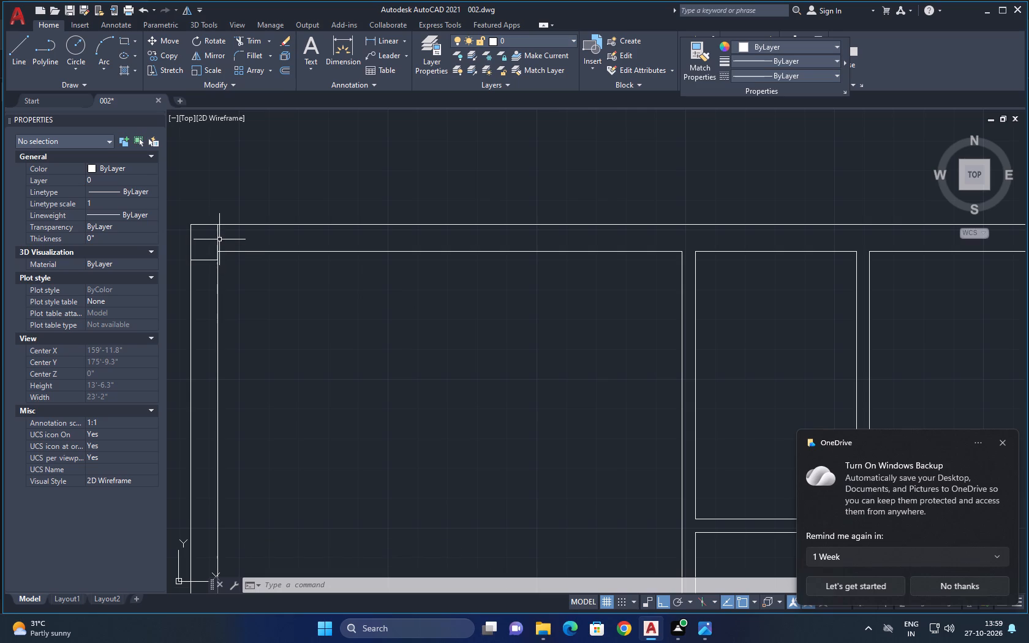
{"action": "left_click", "coordinate": [216, 239]}
{"action": "left_click", "coordinate": [172, 55]}
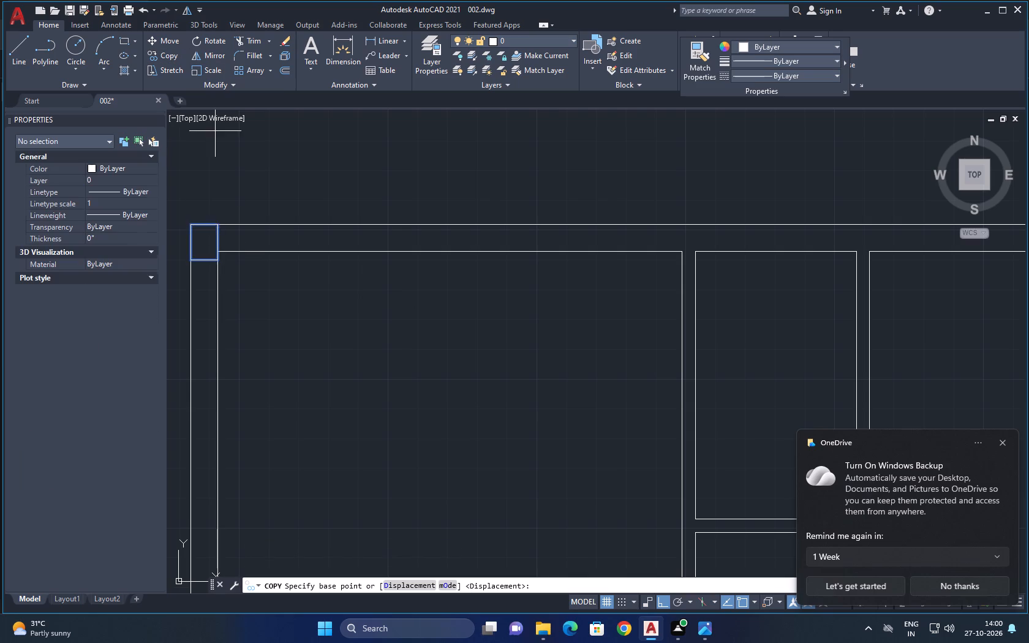
{"action": "left_click", "coordinate": [216, 224]}
{"action": "scroll", "coordinate": [625, 231], "scroll_direction": "down", "scroll_amount": 2}
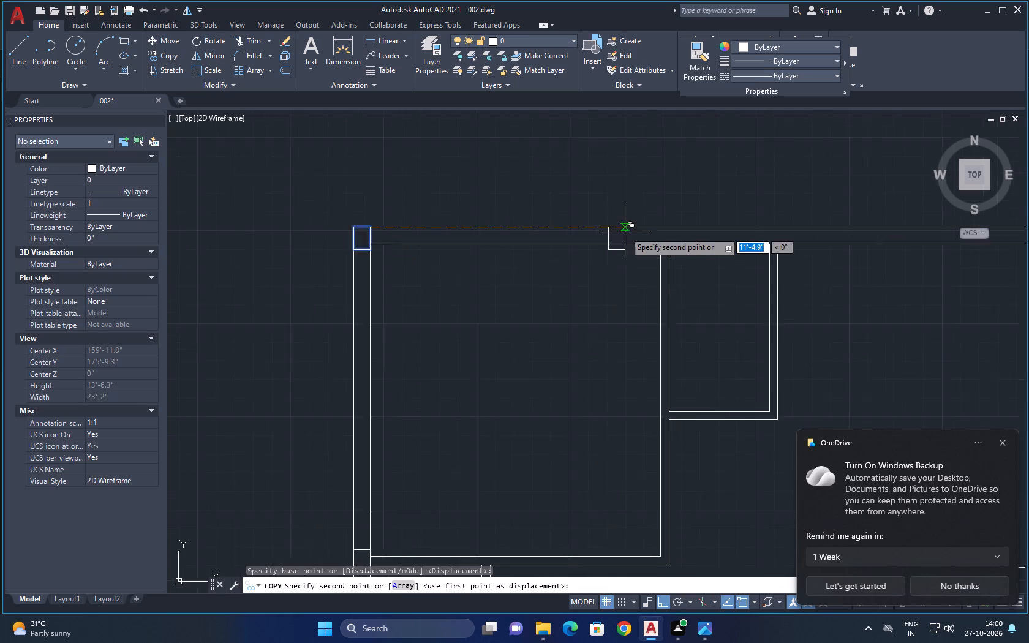
{"action": "middle_click_drag", "start_coordinate": [625, 231], "coordinate": [266, 246]}
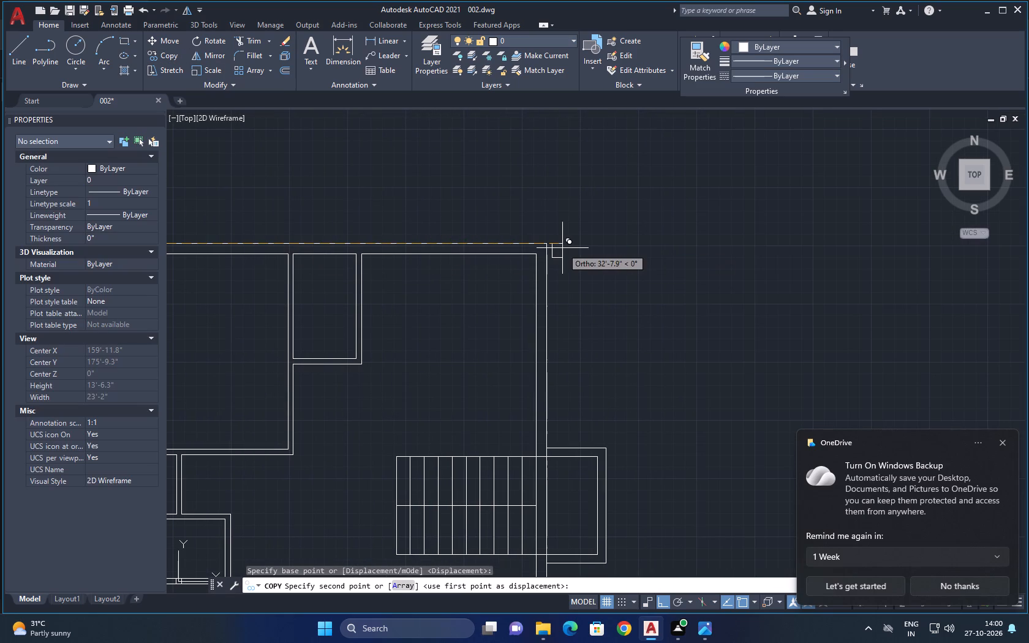
{"action": "scroll", "coordinate": [546, 248], "scroll_direction": "up", "scroll_amount": 5}
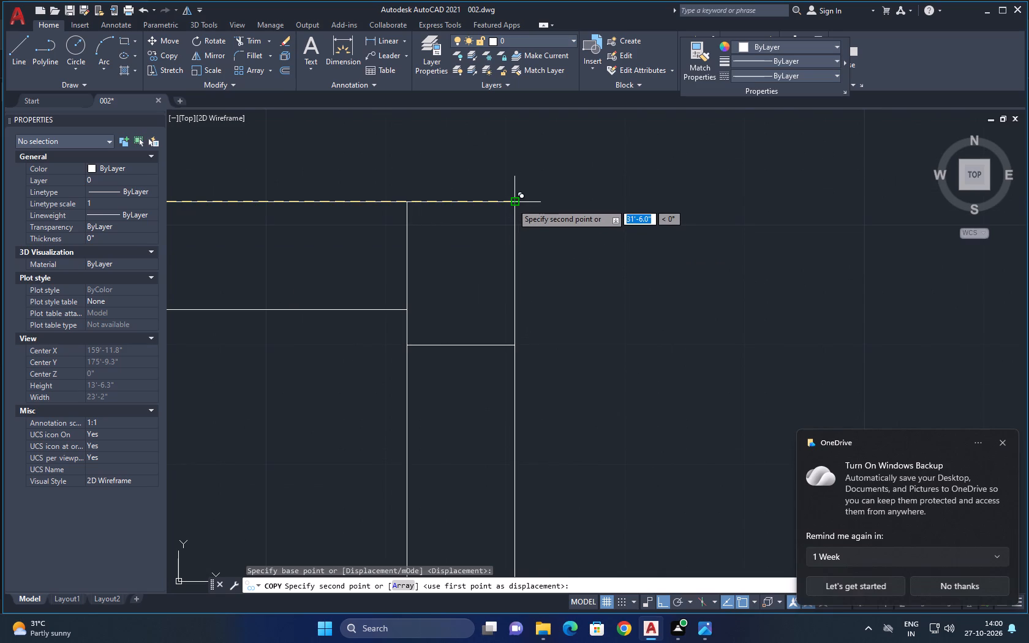
{"action": "left_click", "coordinate": [512, 203]}
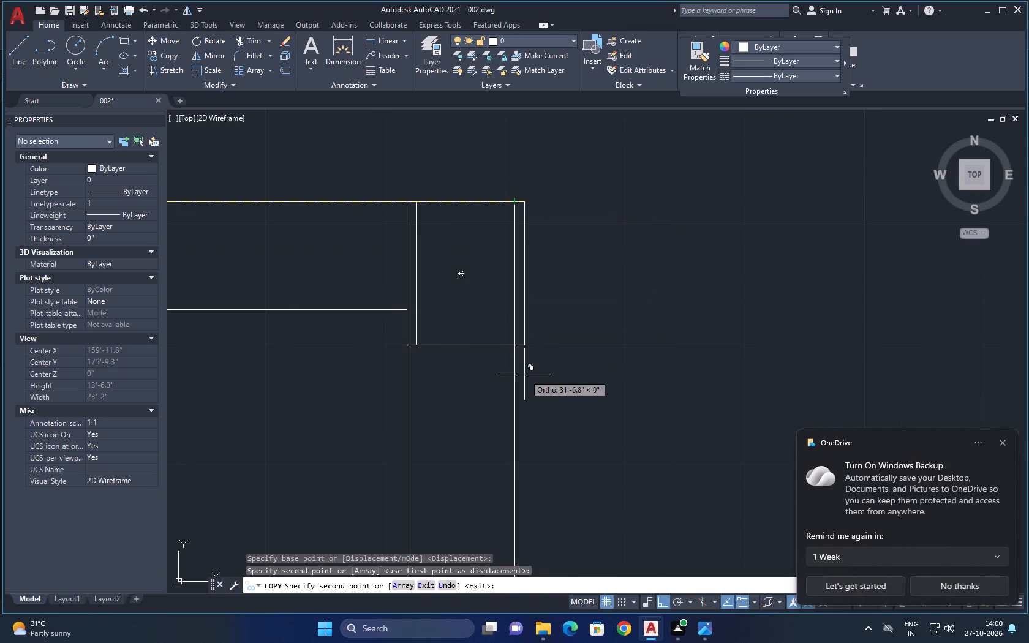
{"action": "key", "text": "Escape"}
Copy the north-east column by its lower-left corner 14'-3" south, onto the east wall's intersection with the staircase's north edge.
{"action": "left_click", "coordinate": [492, 344]}
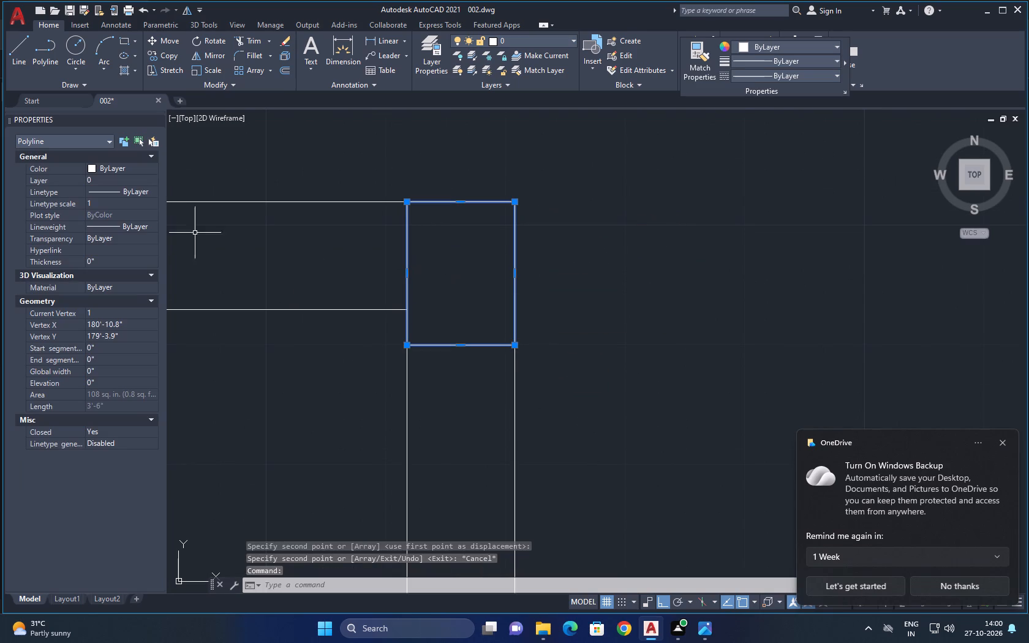
{"action": "left_click", "coordinate": [159, 54]}
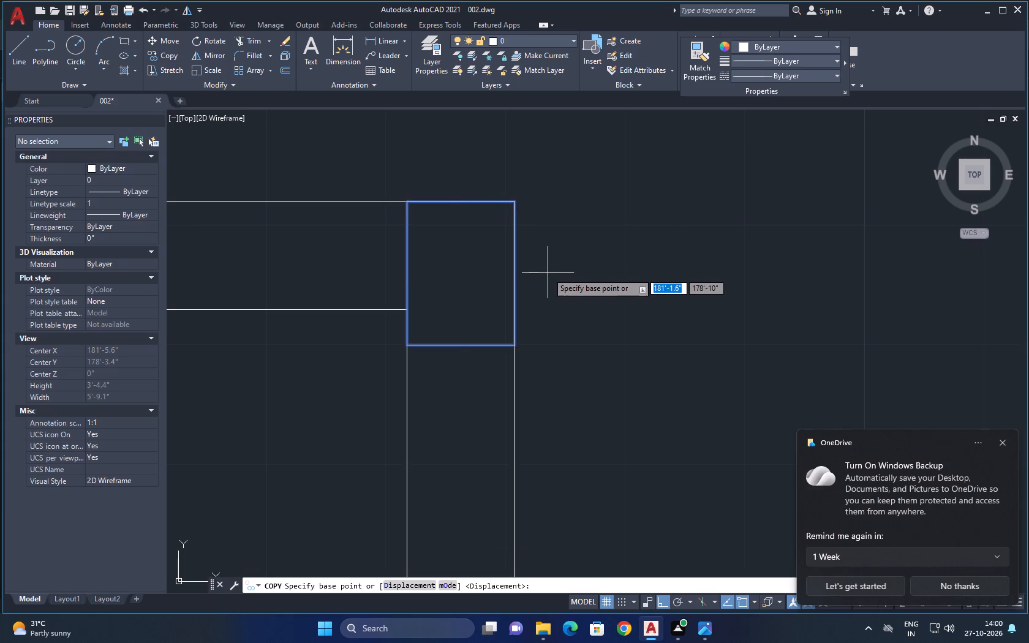
{"action": "left_click", "coordinate": [404, 344]}
{"action": "scroll", "coordinate": [440, 374], "scroll_direction": "down", "scroll_amount": 4}
{"action": "middle_click_drag", "start_coordinate": [440, 374], "coordinate": [442, 156]}
{"action": "scroll", "coordinate": [440, 443], "scroll_direction": "up", "scroll_amount": 4}
{"action": "middle_click_drag", "start_coordinate": [433, 457], "coordinate": [432, 270]}
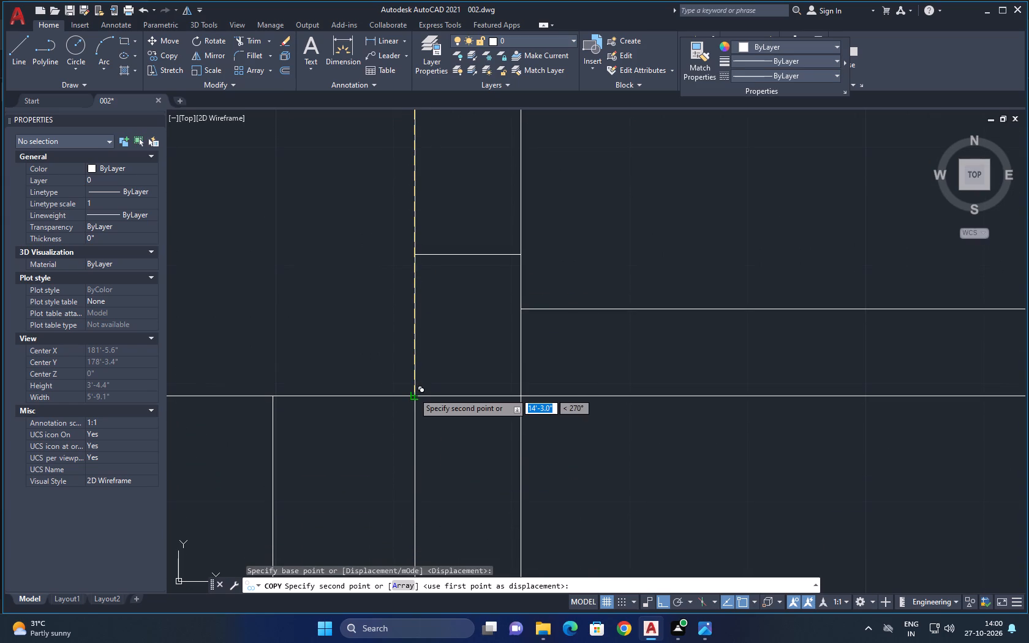
{"action": "left_click", "coordinate": [413, 393]}
Place another column copy in the east wall at the staircase's south edge, about 22'-3.5" south of the north-east column.
{"action": "scroll", "coordinate": [472, 324], "scroll_direction": "down", "scroll_amount": 3}
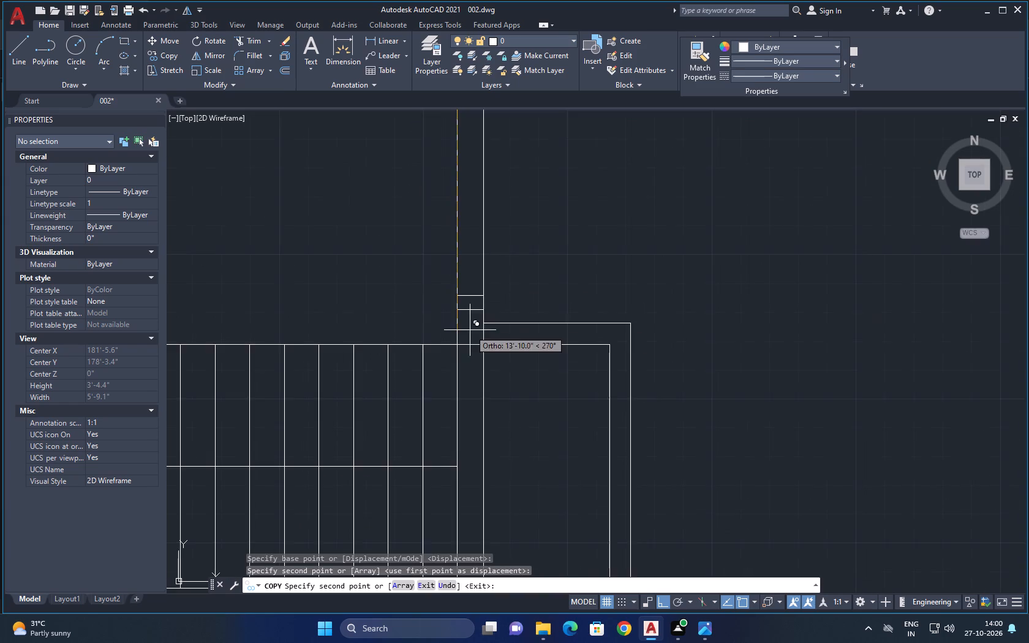
{"action": "middle_click_drag", "start_coordinate": [470, 330], "coordinate": [466, 243]}
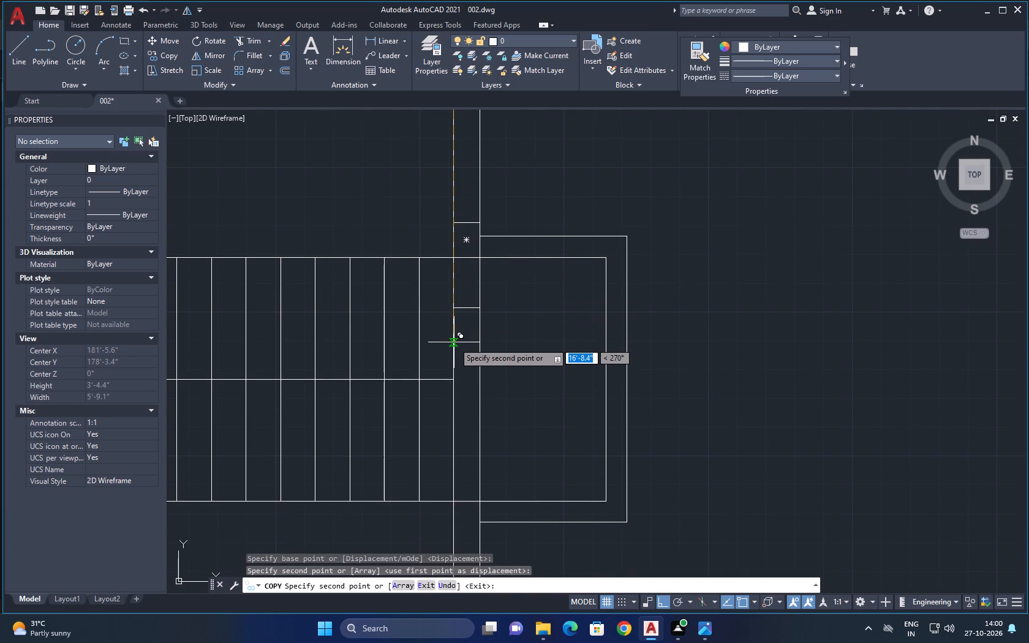
{"action": "middle_click_drag", "start_coordinate": [450, 402], "coordinate": [459, 258]}
{"action": "middle_click_drag", "start_coordinate": [459, 248], "coordinate": [459, 225]}
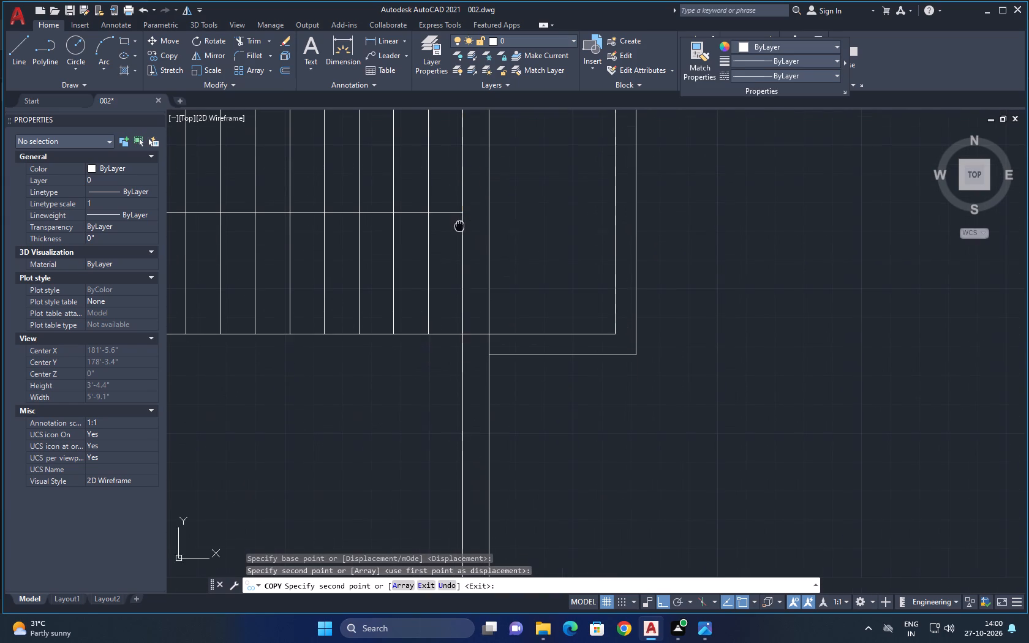
{"action": "scroll", "coordinate": [463, 369], "scroll_direction": "up", "scroll_amount": 5}
{"action": "middle_click_drag", "start_coordinate": [462, 368], "coordinate": [461, 368]}
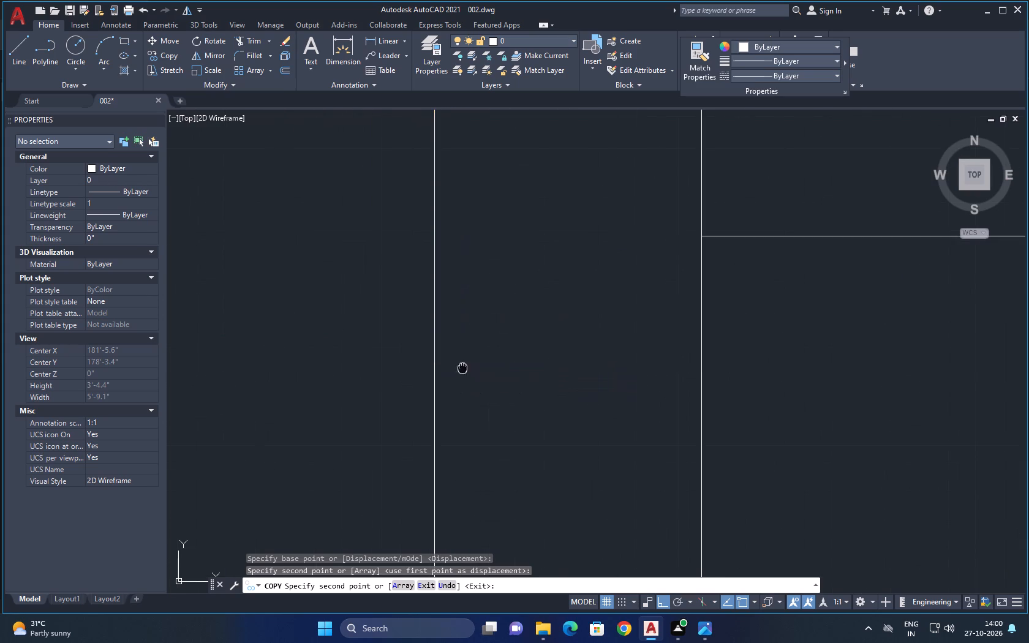
{"action": "middle_click_drag", "start_coordinate": [461, 368], "coordinate": [399, 508]}
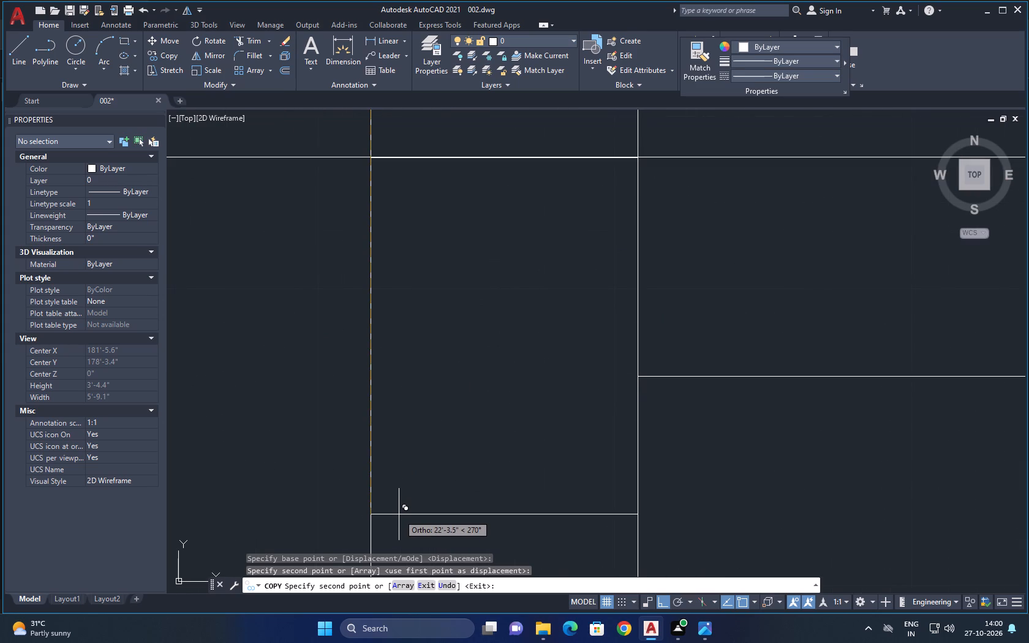
{"action": "left_click", "coordinate": [399, 514]}
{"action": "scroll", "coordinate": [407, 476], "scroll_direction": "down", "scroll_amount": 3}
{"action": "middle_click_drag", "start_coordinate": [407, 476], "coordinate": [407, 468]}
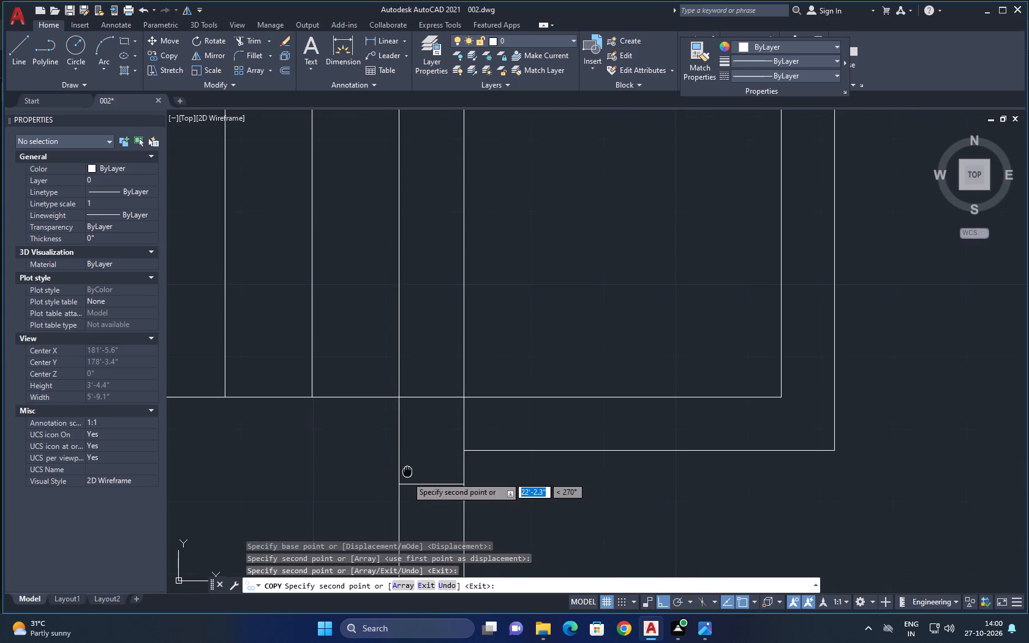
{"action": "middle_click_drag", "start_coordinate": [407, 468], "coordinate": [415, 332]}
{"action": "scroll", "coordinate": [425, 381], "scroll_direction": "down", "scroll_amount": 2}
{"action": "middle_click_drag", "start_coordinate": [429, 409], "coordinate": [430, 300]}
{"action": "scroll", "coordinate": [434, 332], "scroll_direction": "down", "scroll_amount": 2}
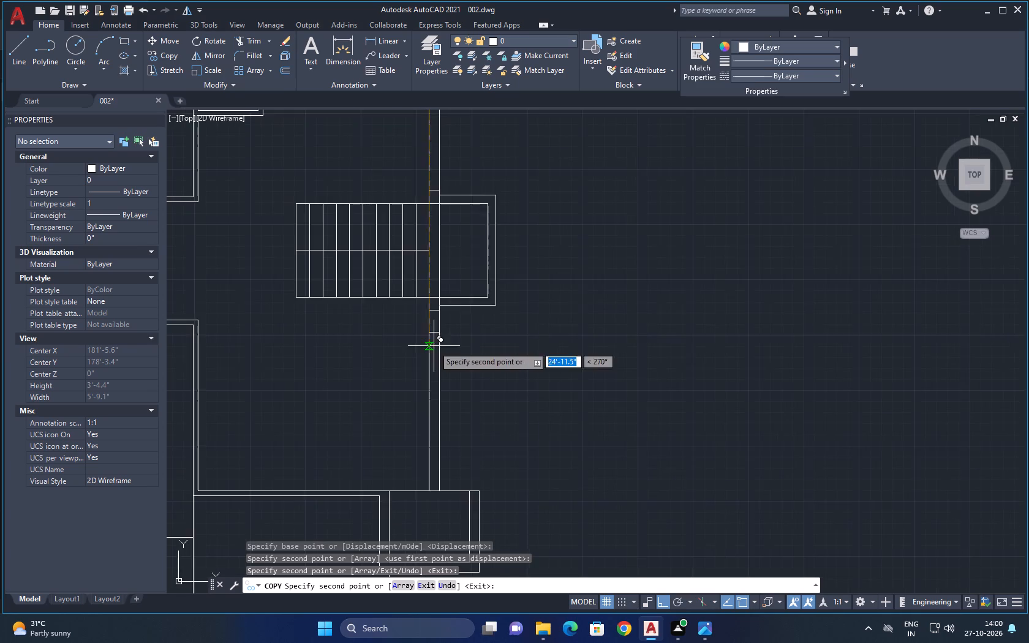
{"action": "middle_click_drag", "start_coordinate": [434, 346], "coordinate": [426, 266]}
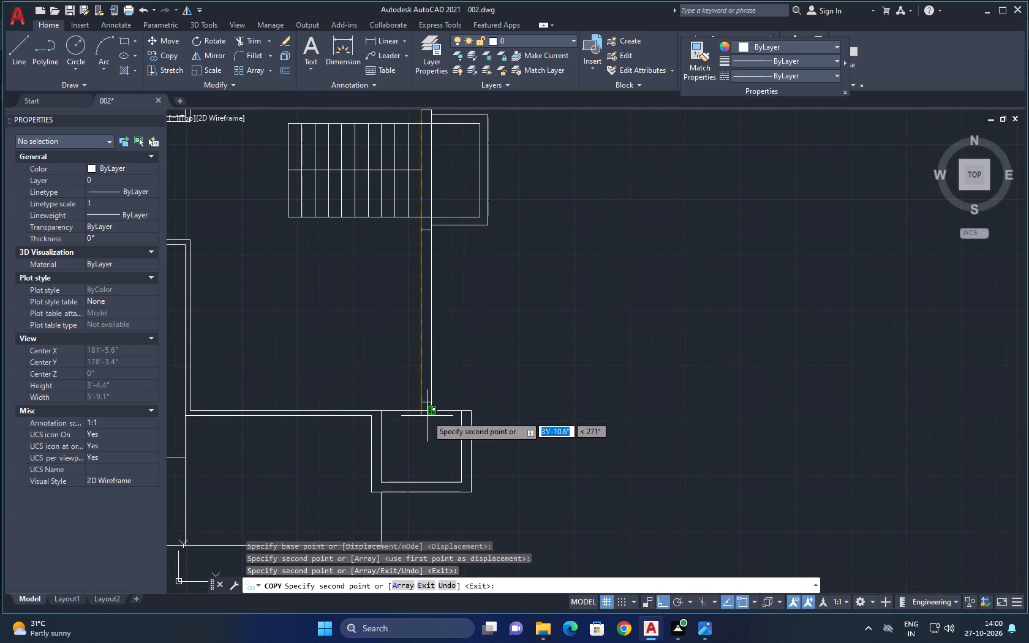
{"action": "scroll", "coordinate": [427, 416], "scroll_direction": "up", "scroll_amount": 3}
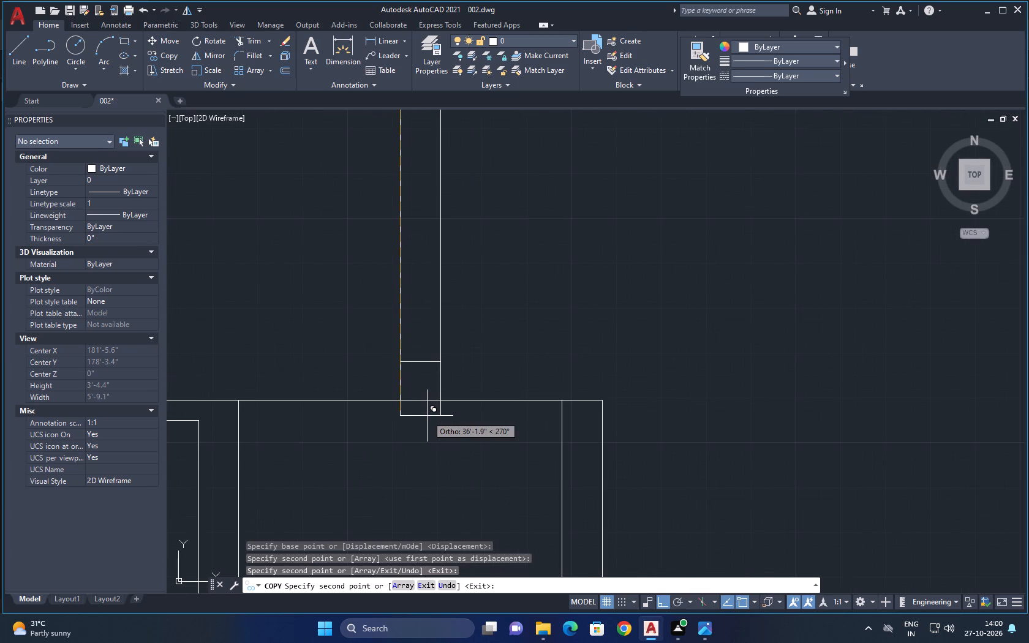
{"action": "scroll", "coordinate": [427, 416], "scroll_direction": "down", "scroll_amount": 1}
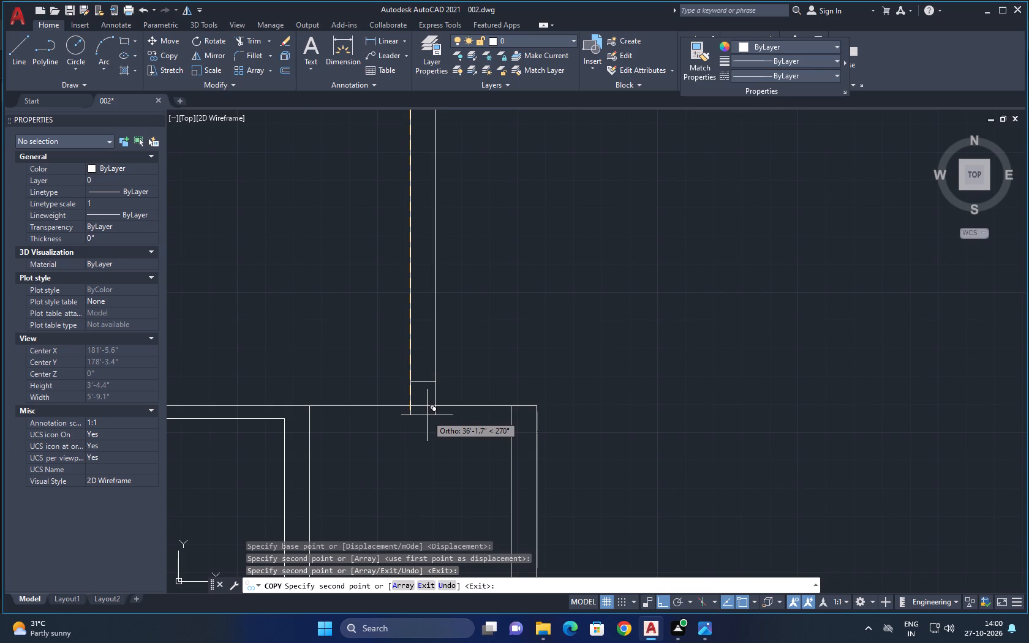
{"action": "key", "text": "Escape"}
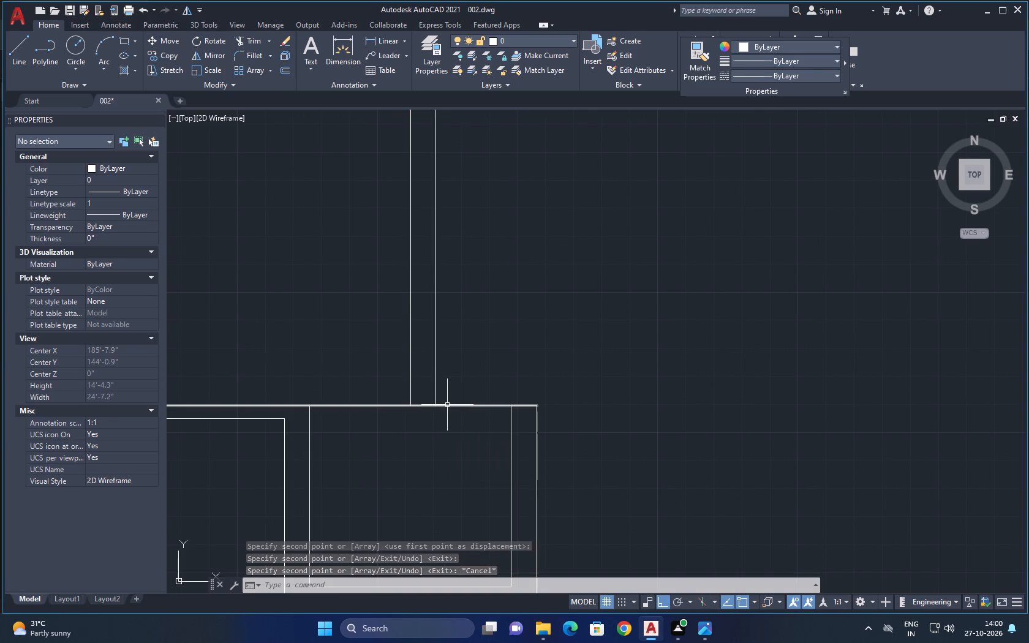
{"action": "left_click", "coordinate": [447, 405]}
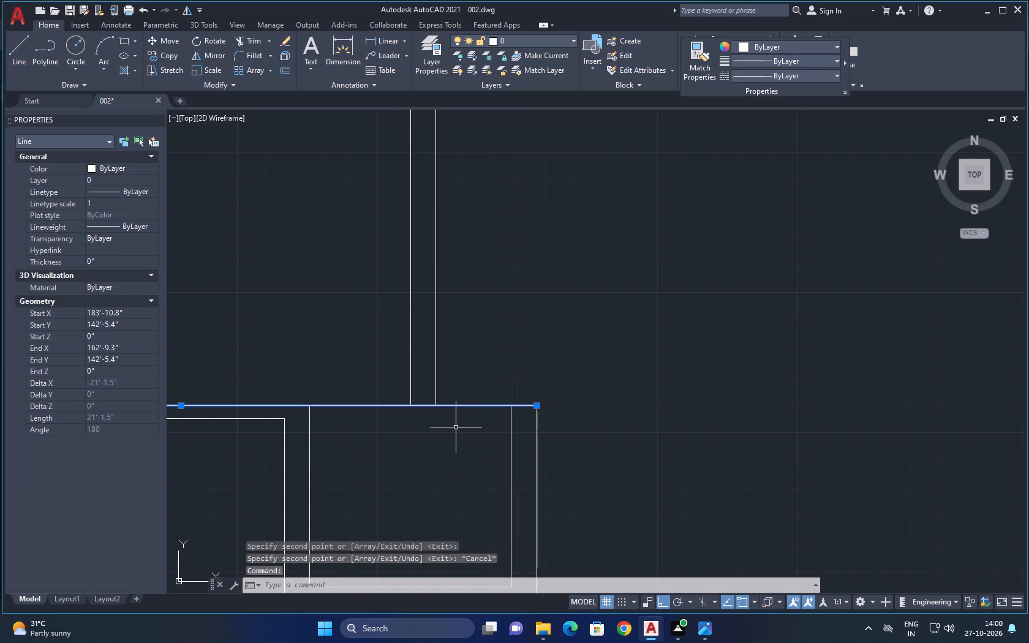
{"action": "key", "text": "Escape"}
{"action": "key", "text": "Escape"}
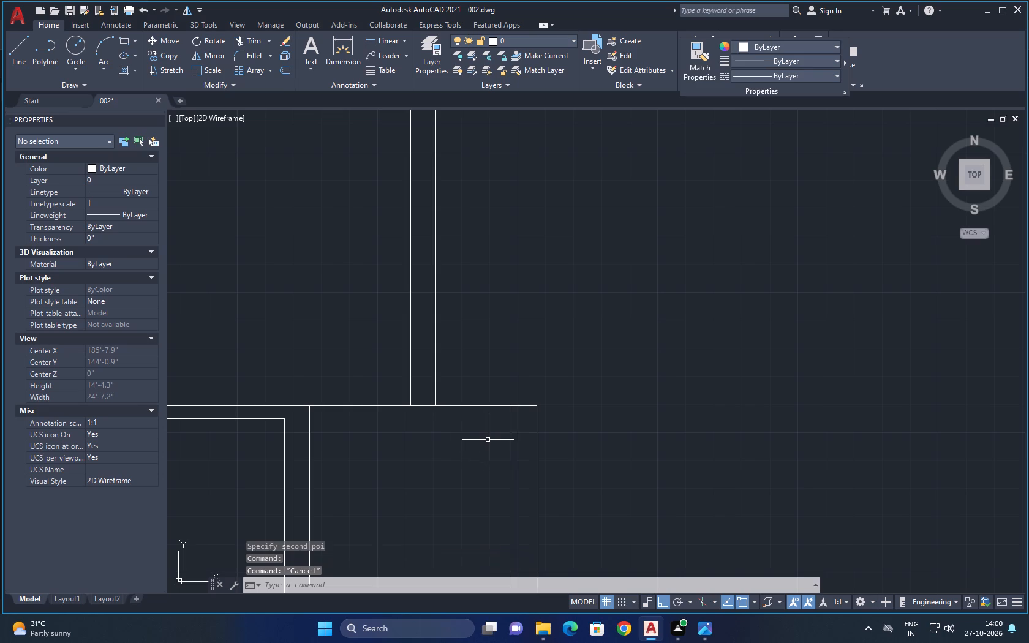
Offset the outer north wall line of the small south-east room 9" south, into the room.
{"action": "left_click", "coordinate": [408, 406]}
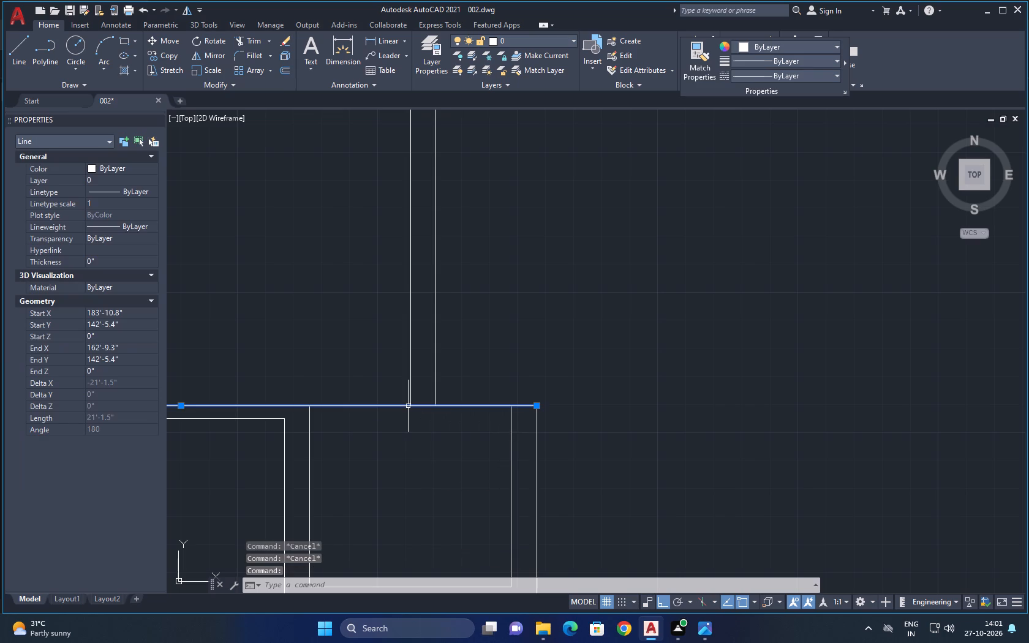
{"action": "type", "text": "o"}
{"action": "key", "text": "space"}
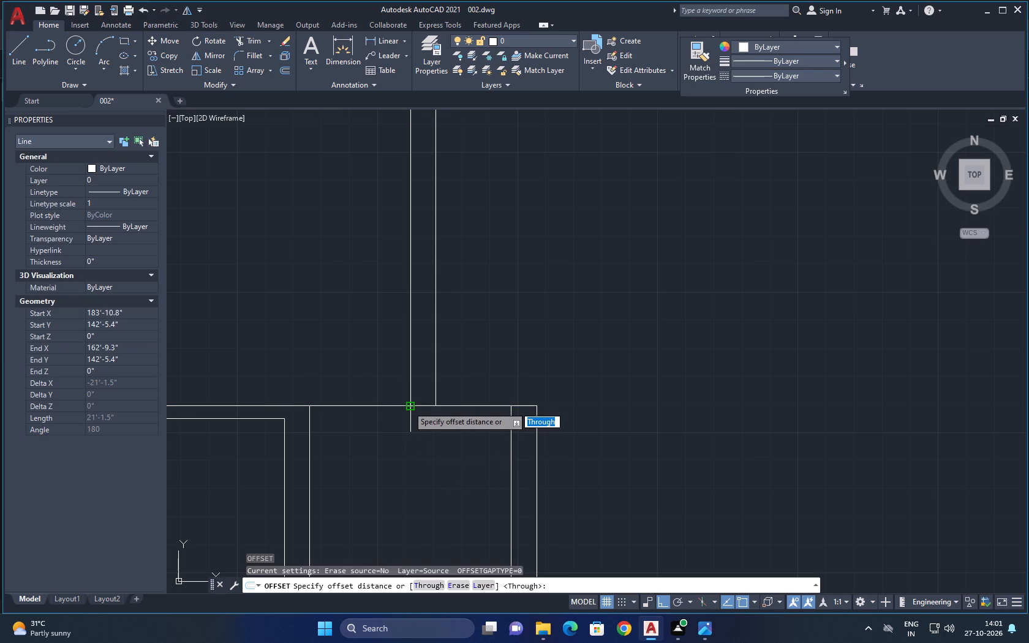
{"action": "key", "text": "9"}
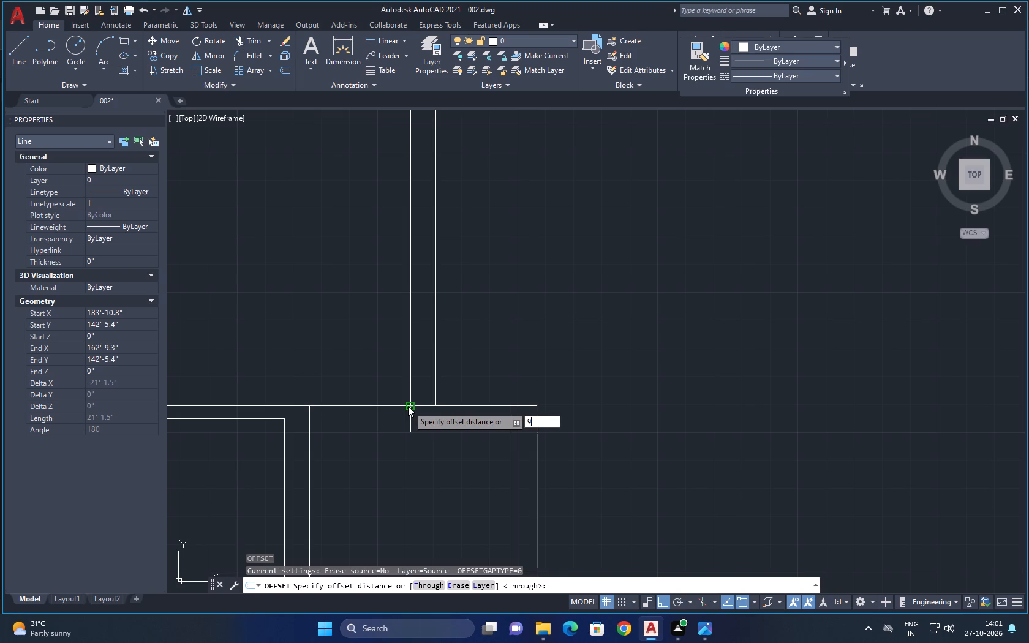
{"action": "key", "text": "shift+quotedbl"}
{"action": "key", "text": "Return"}
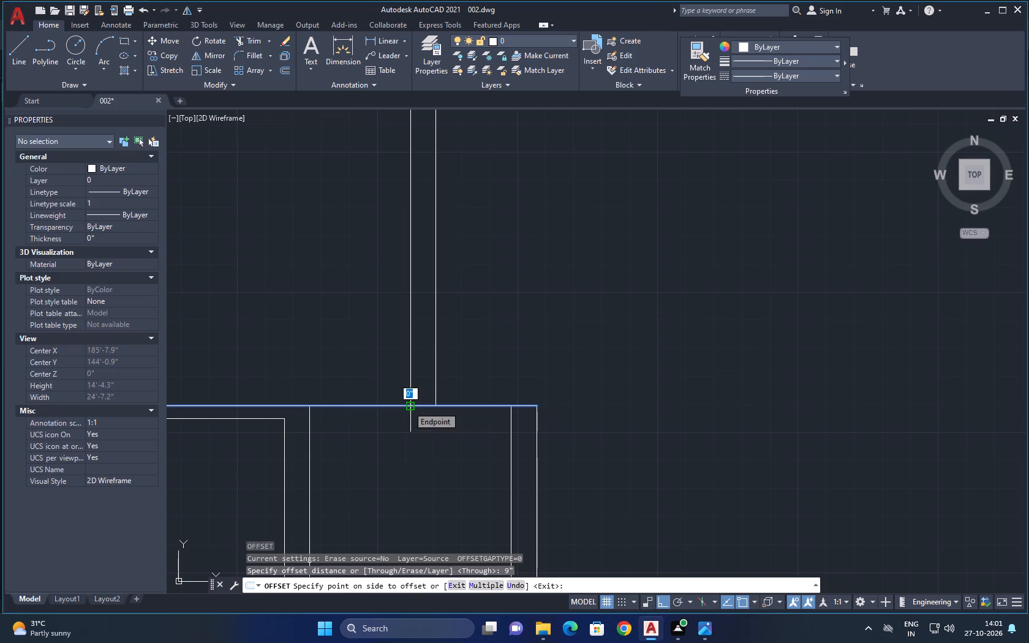
{"action": "left_click", "coordinate": [415, 437]}
{"action": "key", "text": "Escape"}
{"action": "key", "text": "Escape"}
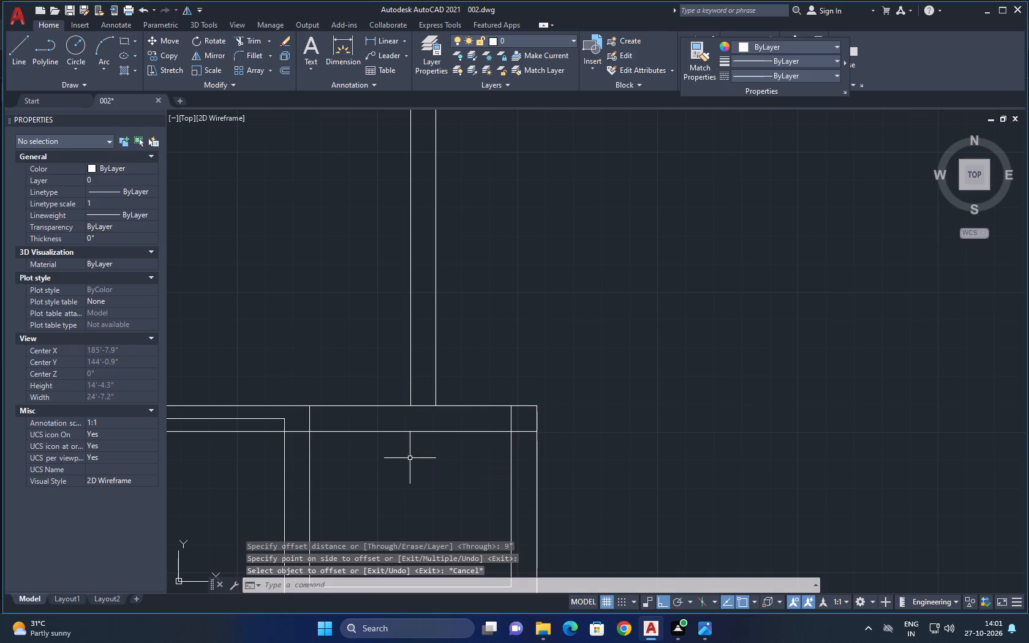
Trim the line overshoots at the small south-east room's north-west and north-east corners so its inner wall corners are clean.
{"action": "scroll", "coordinate": [409, 458], "scroll_direction": "down", "scroll_amount": 2}
{"action": "type", "text": "tr"}
{"action": "key", "text": "space"}
{"action": "key", "text": "space"}
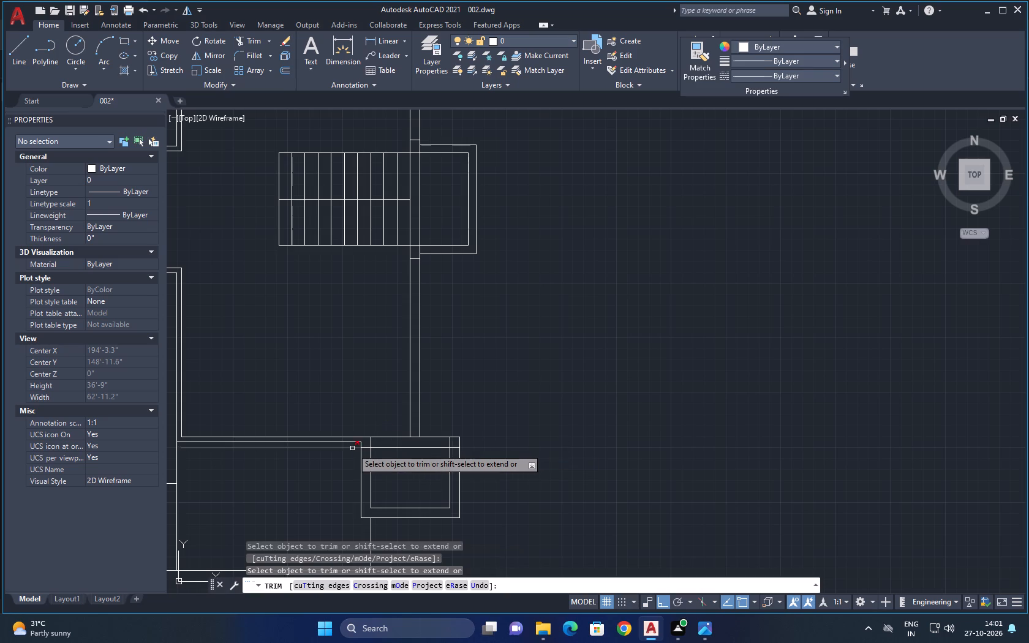
{"action": "scroll", "coordinate": [349, 449], "scroll_direction": "up", "scroll_amount": 1}
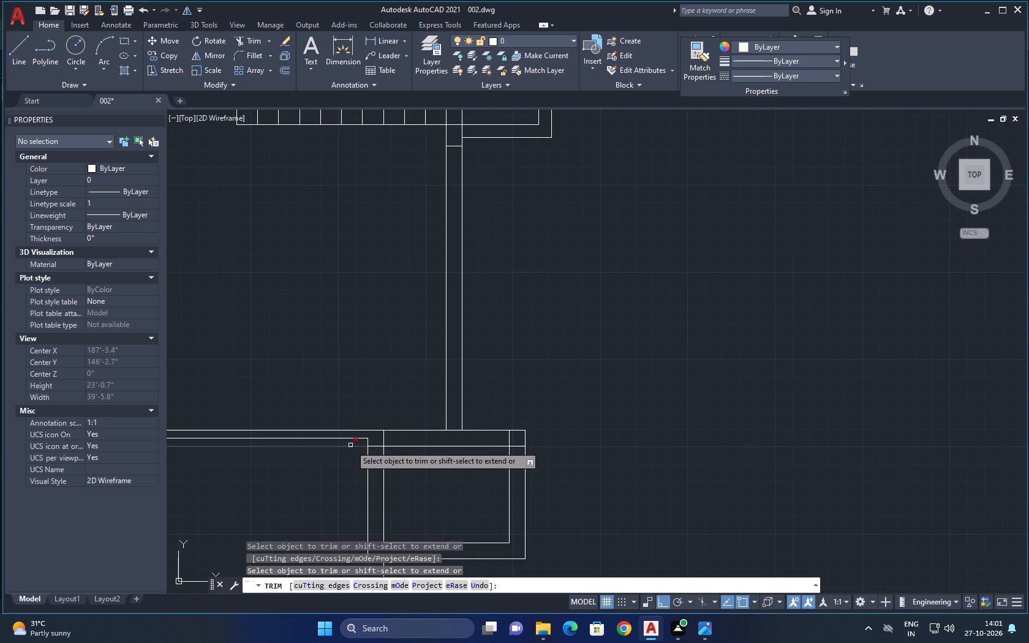
{"action": "left_click", "coordinate": [350, 445]}
{"action": "left_click", "coordinate": [375, 448]}
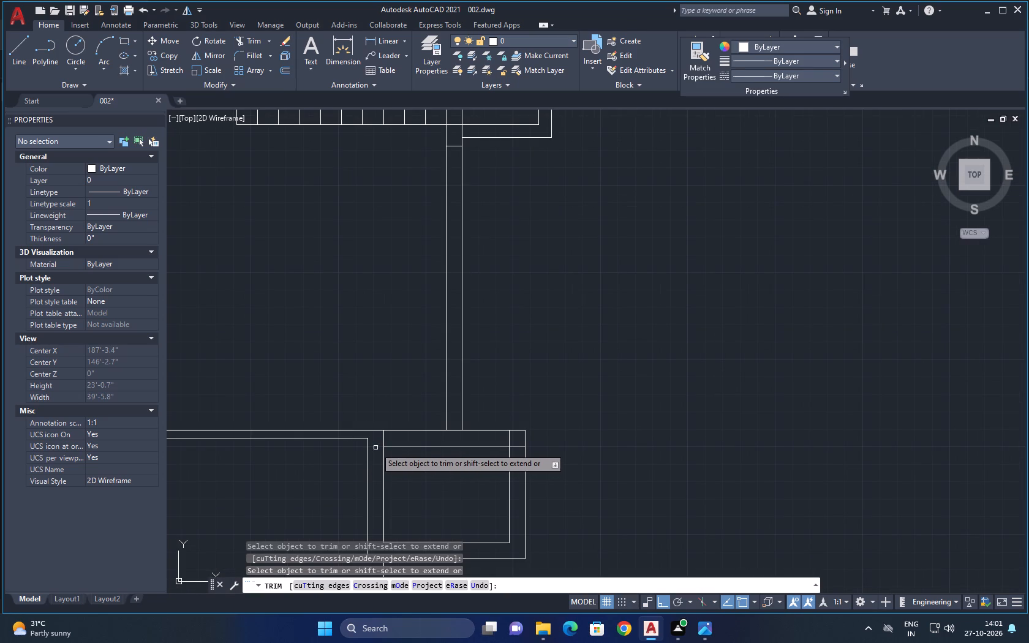
{"action": "left_click_drag", "start_coordinate": [504, 441], "coordinate": [514, 442]}
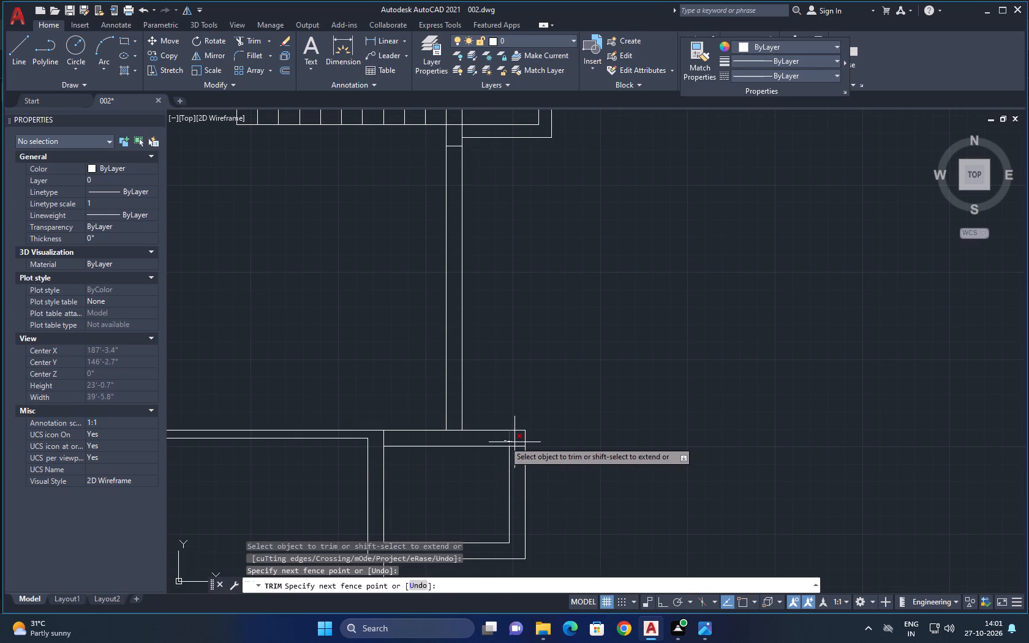
{"action": "left_click_drag", "start_coordinate": [514, 442], "coordinate": [515, 454]}
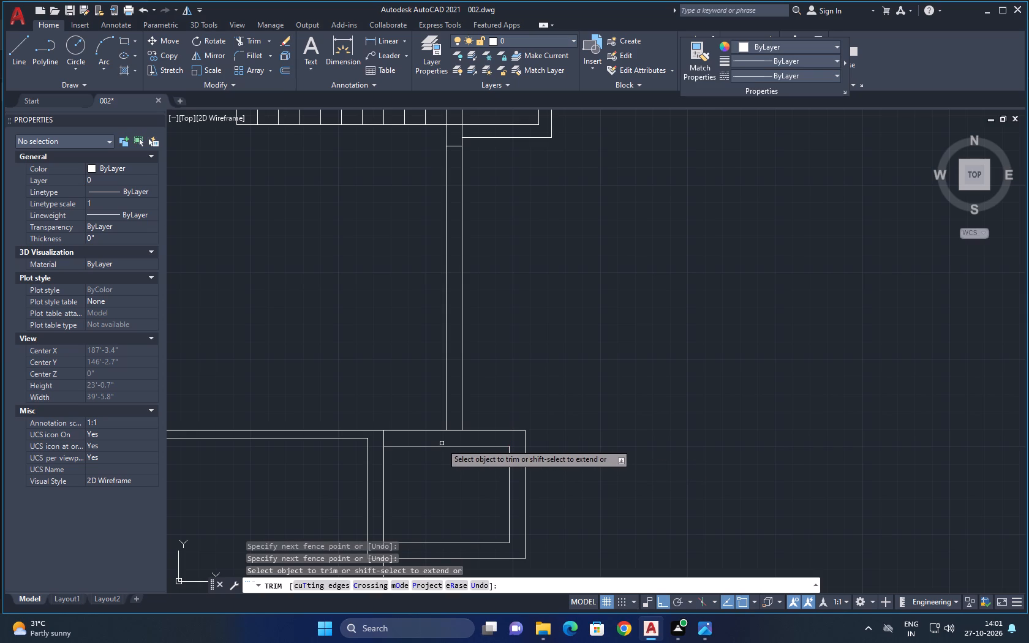
{"action": "key", "text": "Escape"}
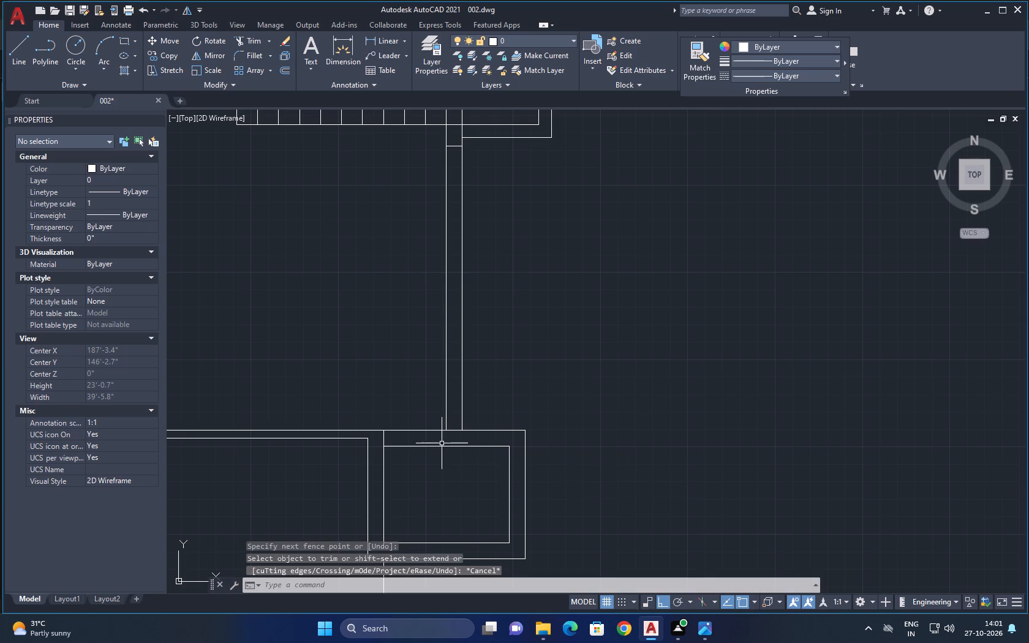
{"action": "key", "text": "Escape"}
Copy the column at the staircase's south edge by its lower-left corner 14'-4" south, onto the small room's inner north wall line.
{"action": "left_click", "coordinate": [455, 148]}
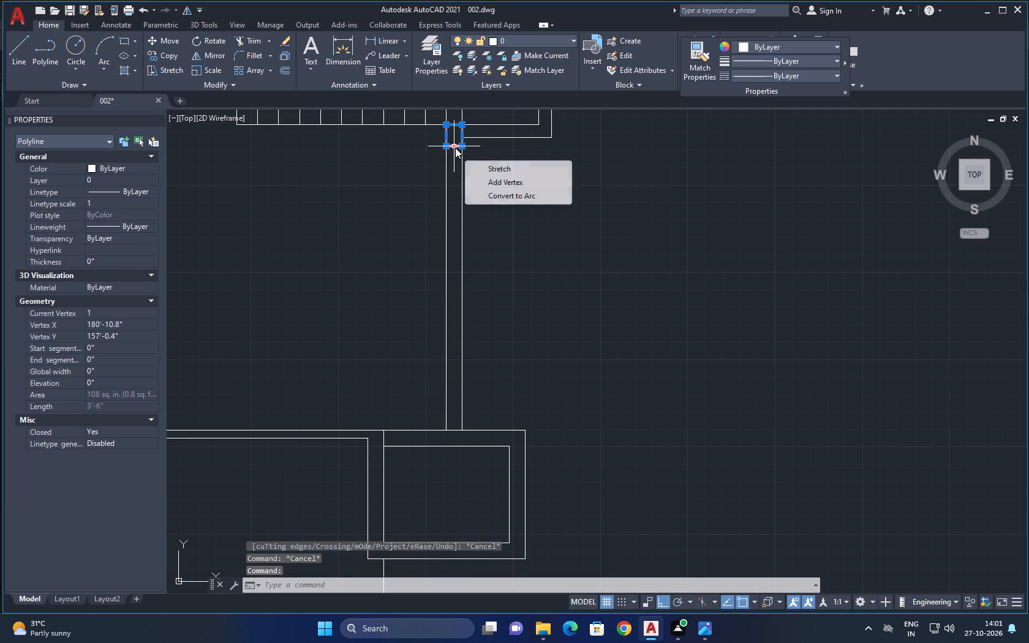
{"action": "left_click", "coordinate": [167, 50]}
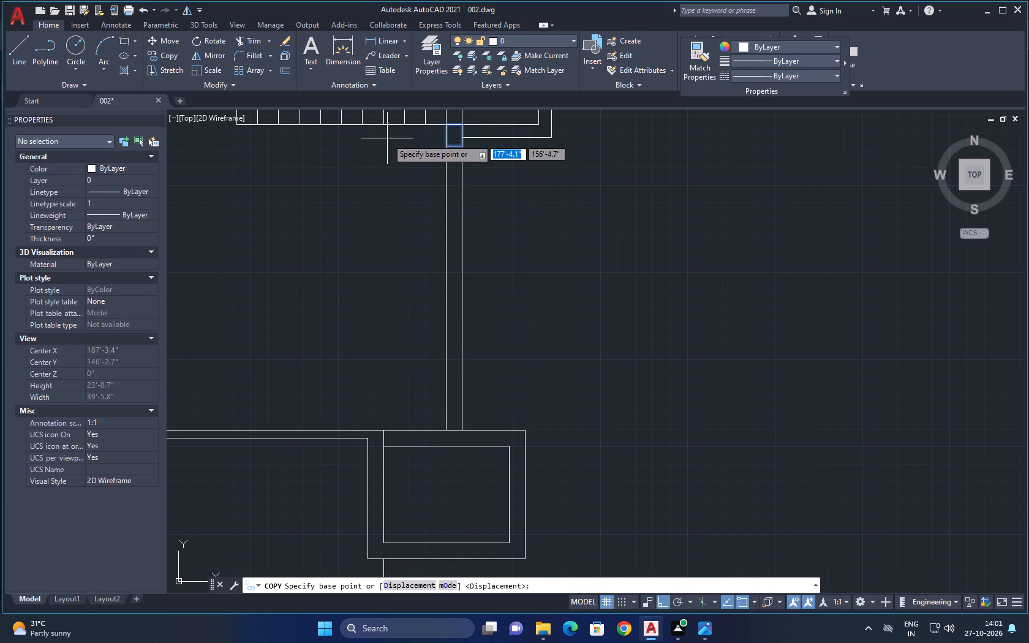
{"action": "left_click", "coordinate": [447, 145]}
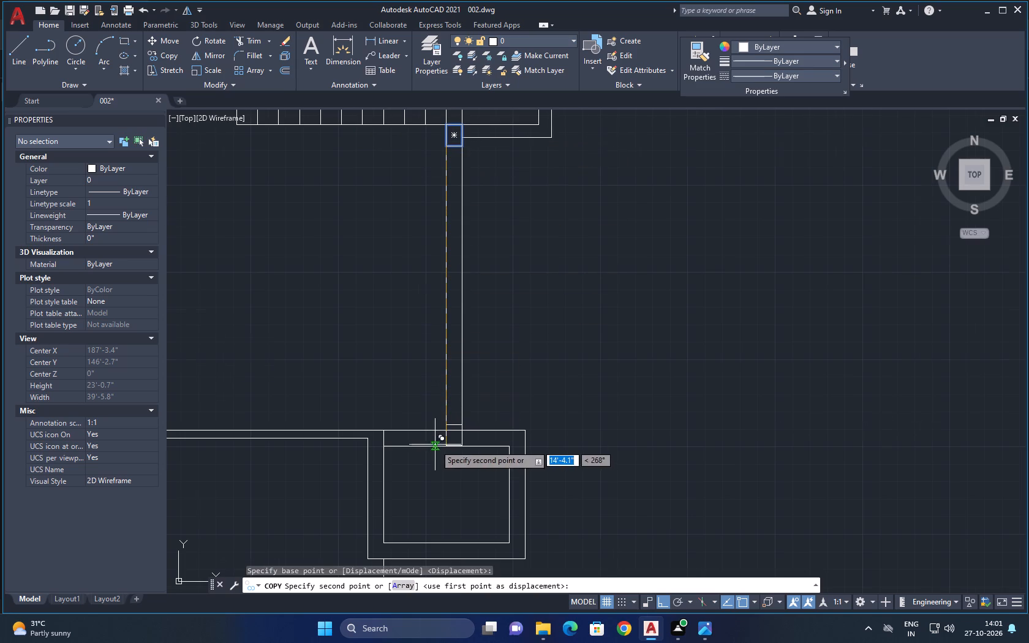
{"action": "scroll", "coordinate": [435, 444], "scroll_direction": "up", "scroll_amount": 4}
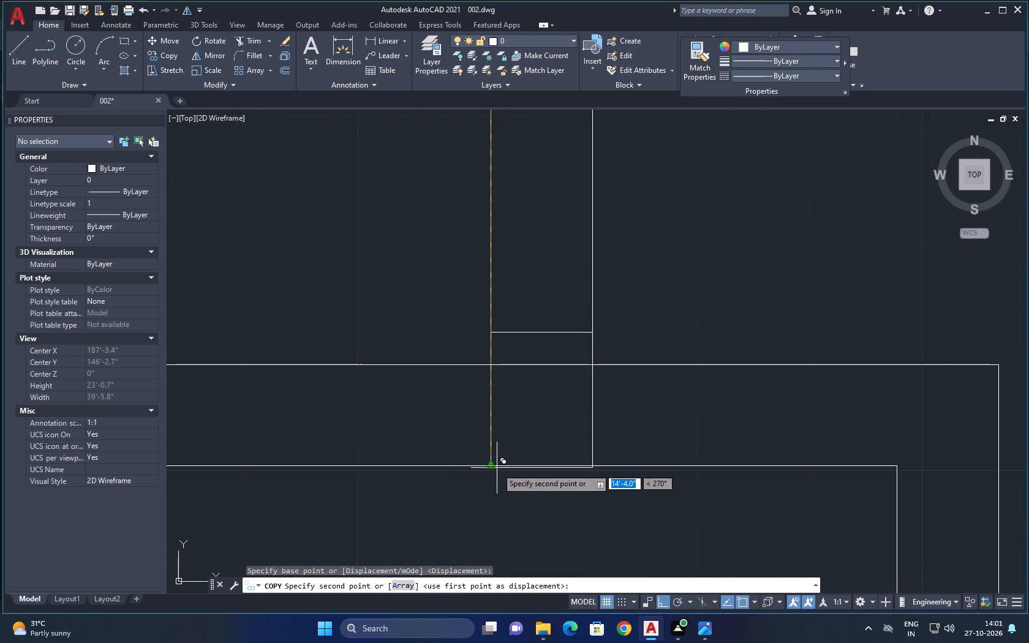
{"action": "left_click", "coordinate": [492, 470]}
{"action": "key", "text": "Escape"}
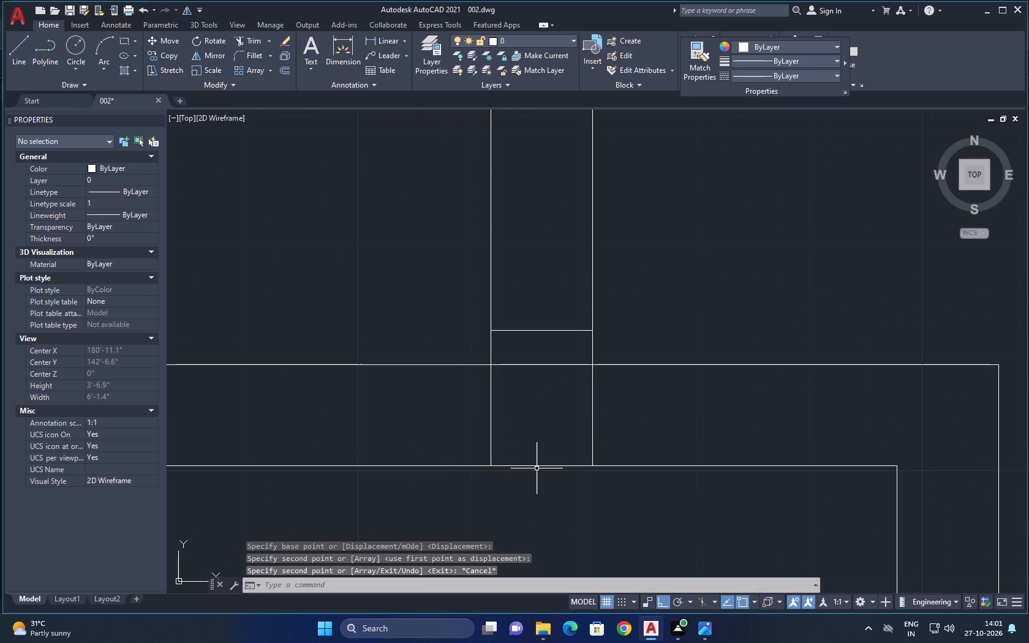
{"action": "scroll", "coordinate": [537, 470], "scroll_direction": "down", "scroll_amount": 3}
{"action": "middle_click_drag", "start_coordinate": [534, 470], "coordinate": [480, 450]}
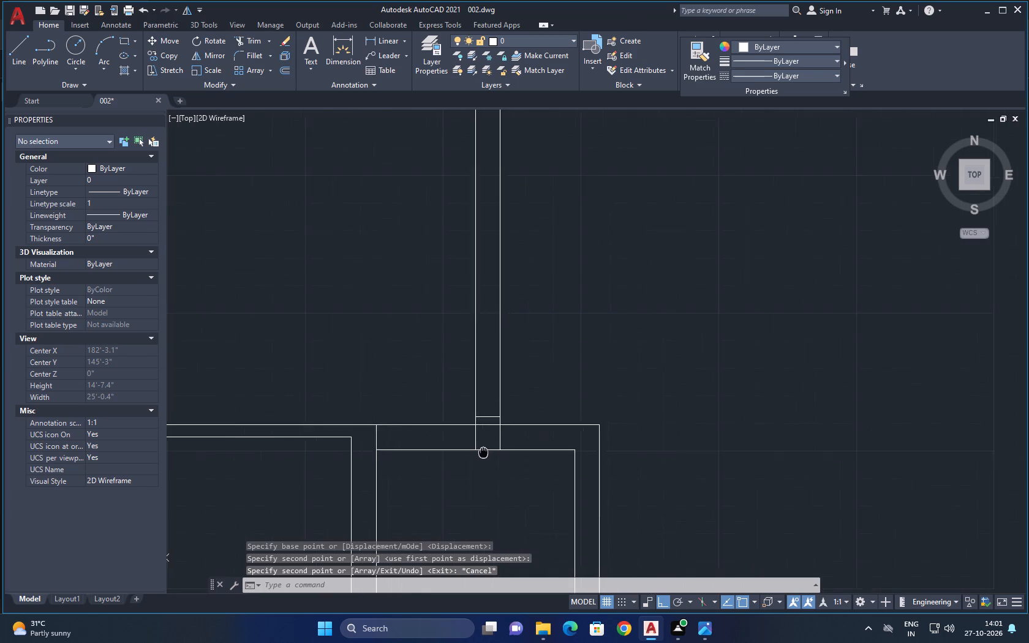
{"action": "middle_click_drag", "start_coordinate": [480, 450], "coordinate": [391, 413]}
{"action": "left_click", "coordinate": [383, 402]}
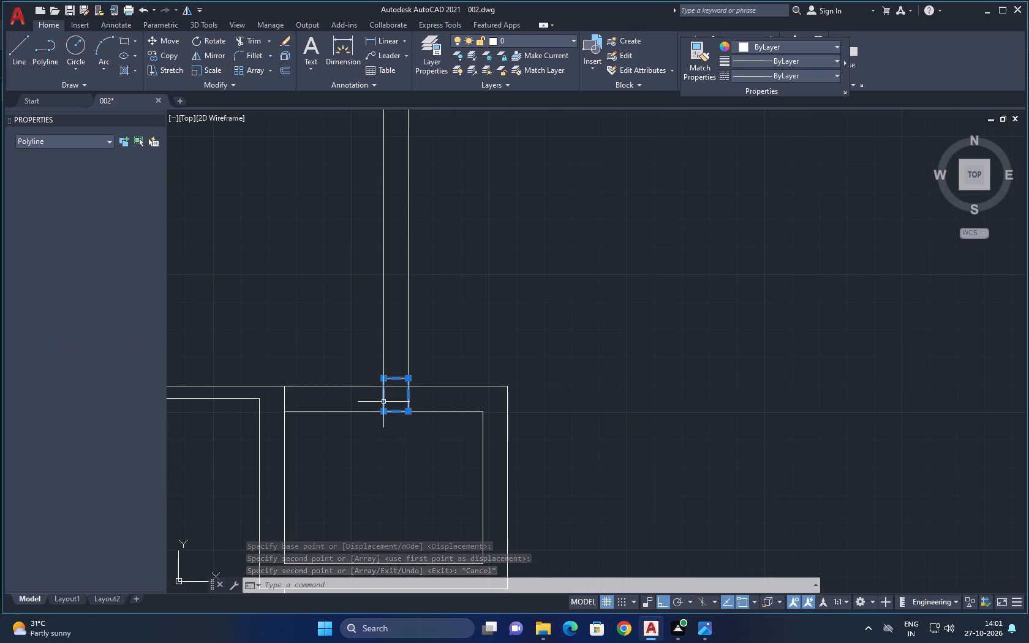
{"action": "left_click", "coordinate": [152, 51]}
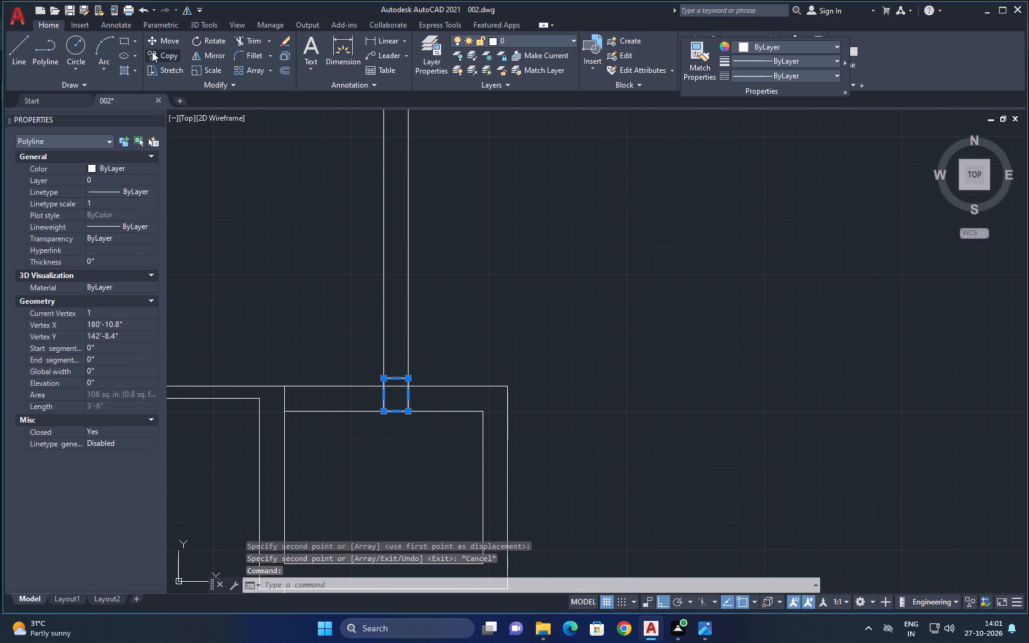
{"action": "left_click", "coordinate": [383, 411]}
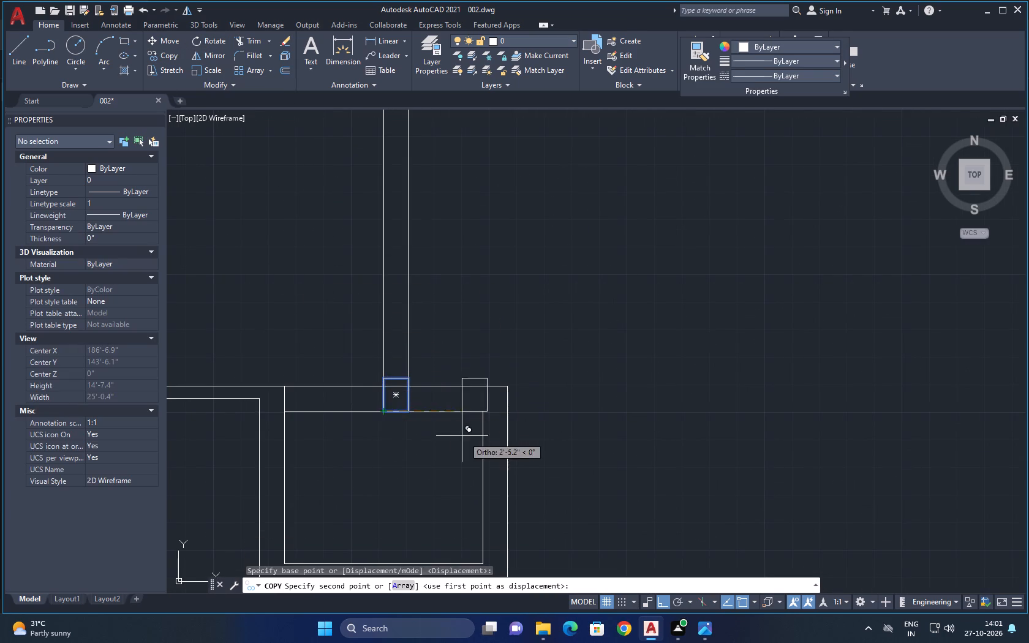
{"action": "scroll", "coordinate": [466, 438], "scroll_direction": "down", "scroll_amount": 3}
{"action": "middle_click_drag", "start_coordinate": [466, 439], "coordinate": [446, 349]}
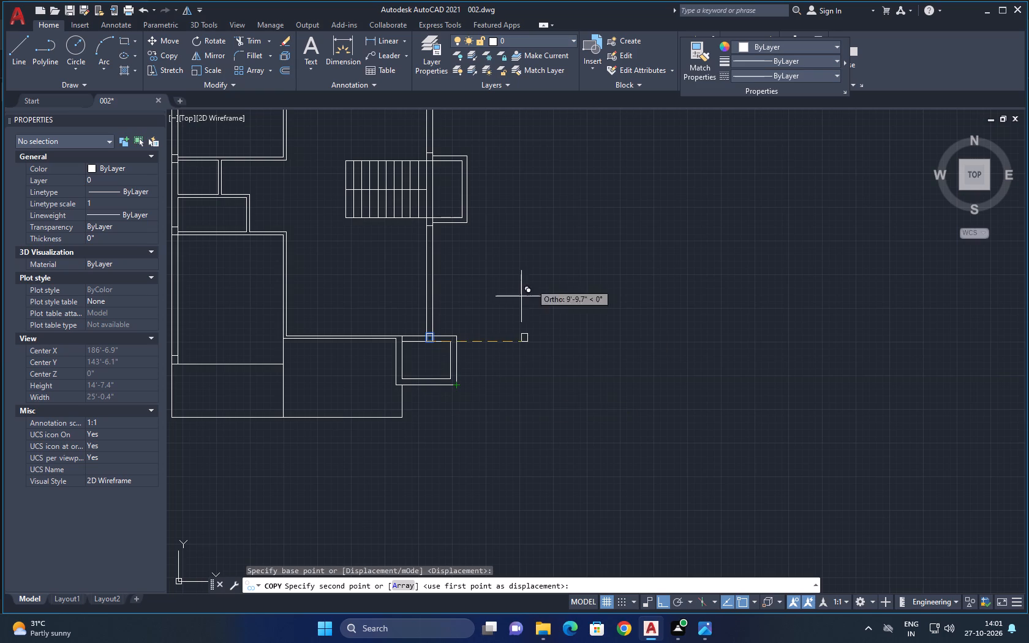
With Ortho off, copy the small room's north wall column by its lower-right corner about 6'-2" onto the room's outer south-east corner.
{"action": "left_click", "coordinate": [662, 603]}
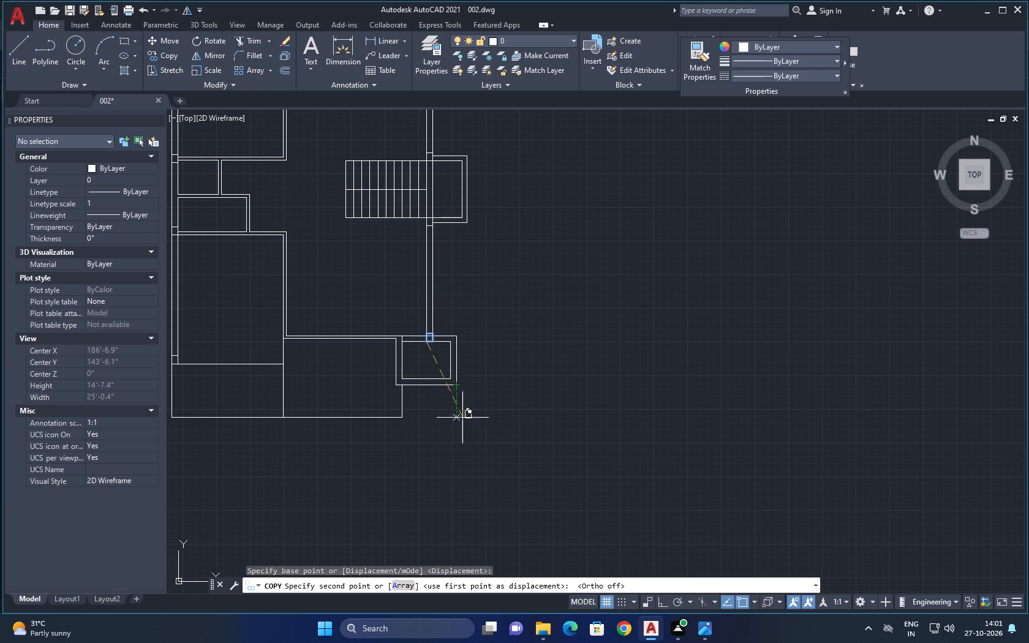
{"action": "scroll", "coordinate": [430, 378], "scroll_direction": "up", "scroll_amount": 3}
{"action": "key", "text": "Escape"}
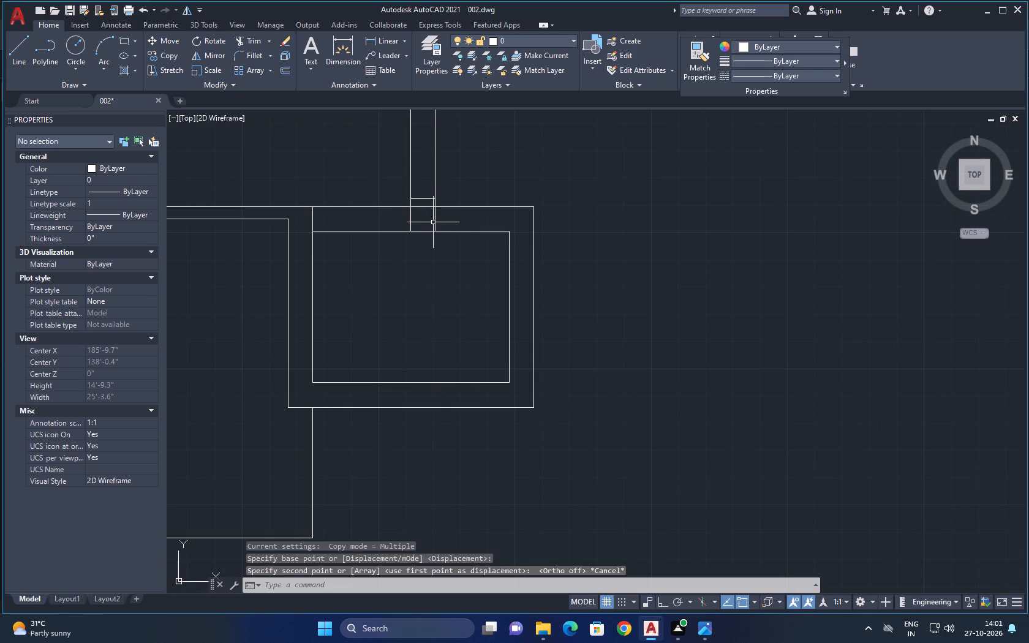
{"action": "left_click", "coordinate": [435, 226]}
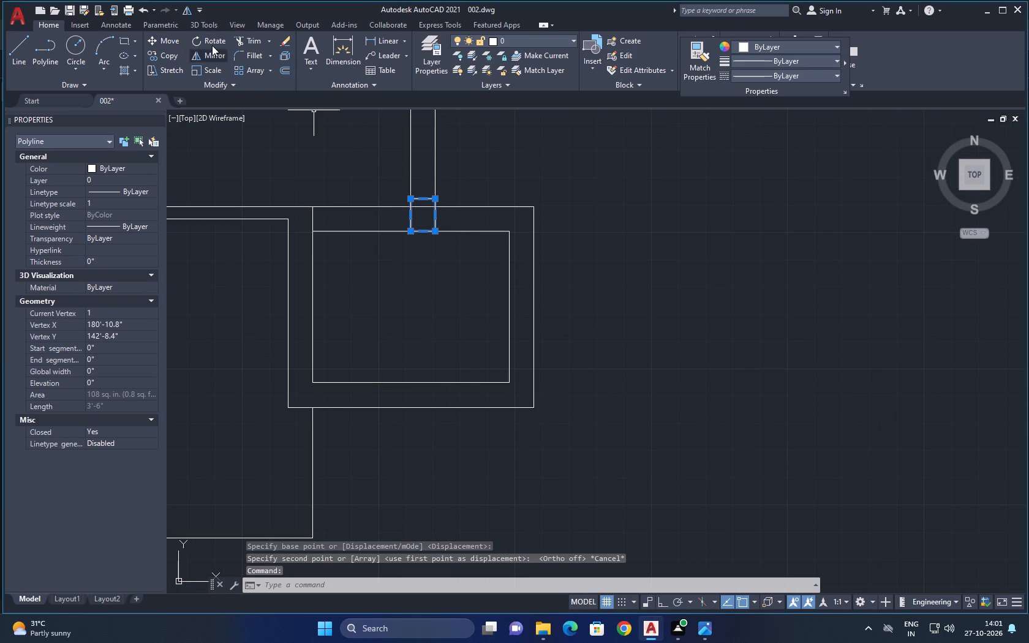
{"action": "left_click", "coordinate": [160, 49]}
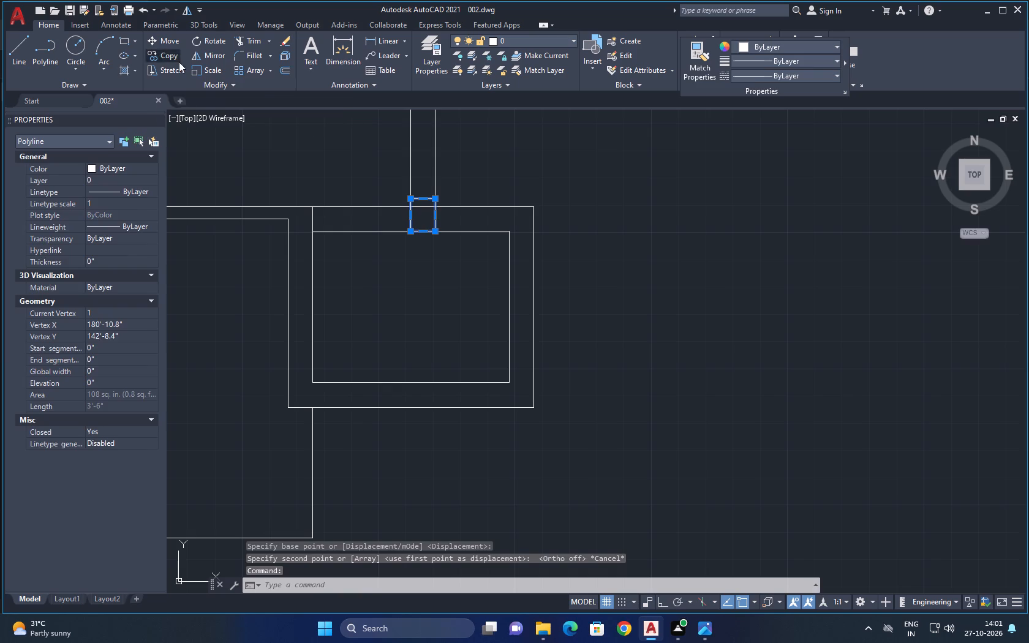
{"action": "left_click", "coordinate": [437, 232]}
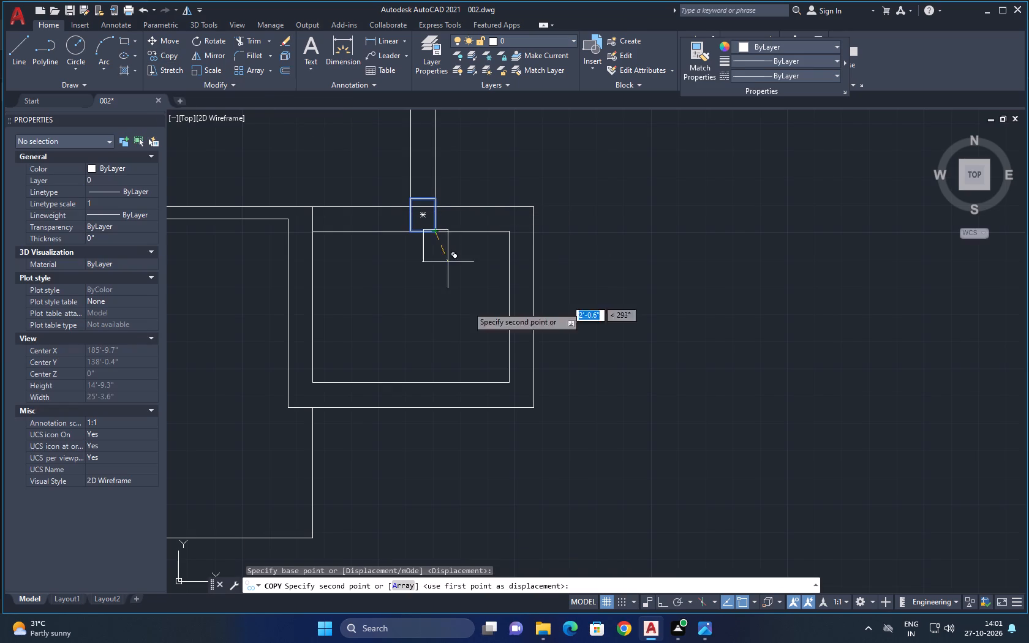
{"action": "scroll", "coordinate": [533, 407], "scroll_direction": "up", "scroll_amount": 3}
{"action": "left_click", "coordinate": [527, 409]}
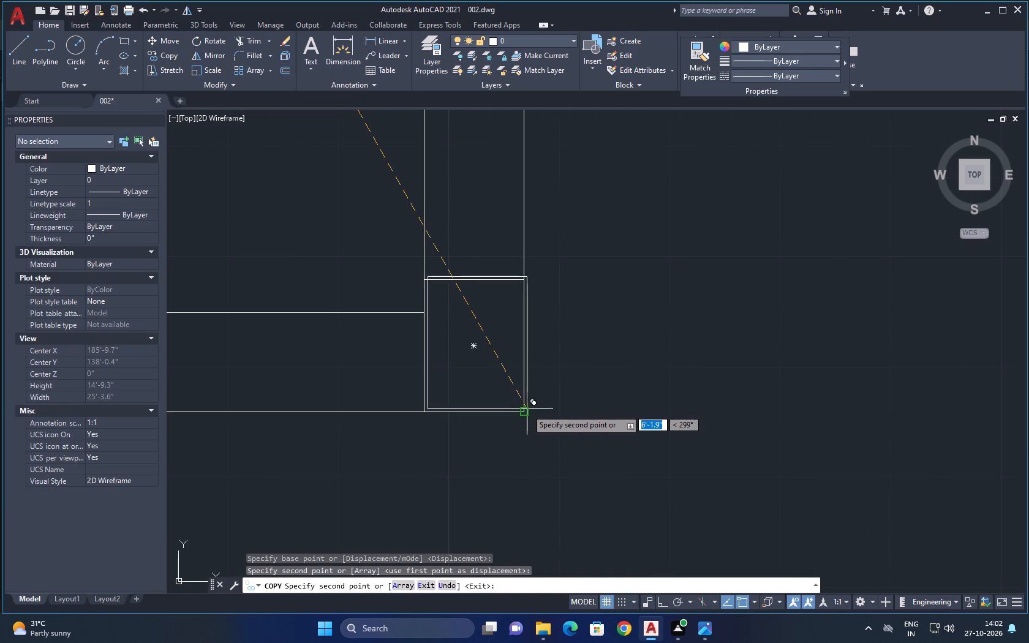
{"action": "key", "text": "Escape"}
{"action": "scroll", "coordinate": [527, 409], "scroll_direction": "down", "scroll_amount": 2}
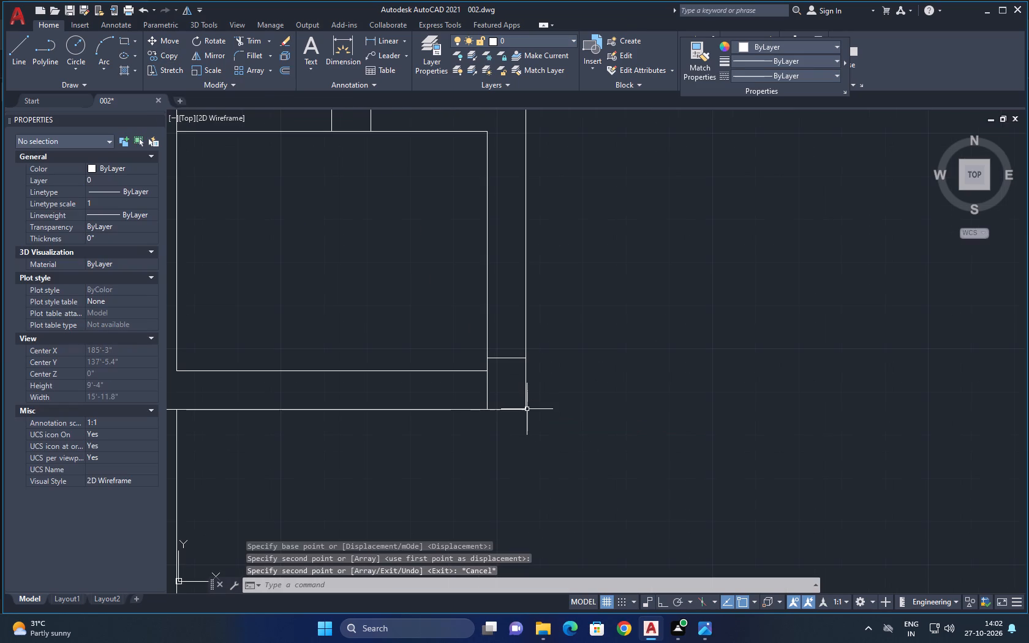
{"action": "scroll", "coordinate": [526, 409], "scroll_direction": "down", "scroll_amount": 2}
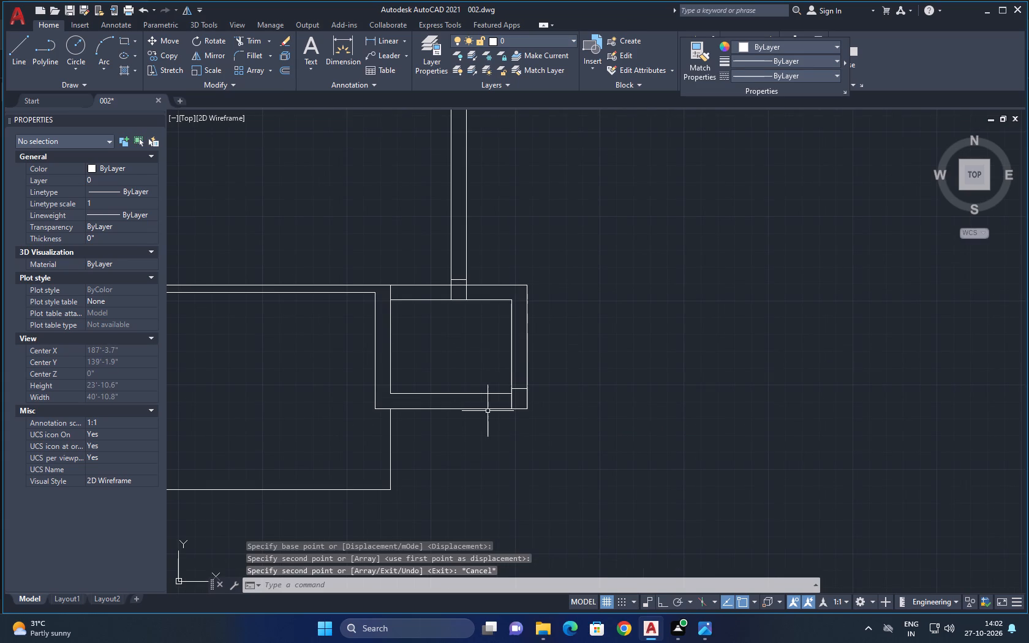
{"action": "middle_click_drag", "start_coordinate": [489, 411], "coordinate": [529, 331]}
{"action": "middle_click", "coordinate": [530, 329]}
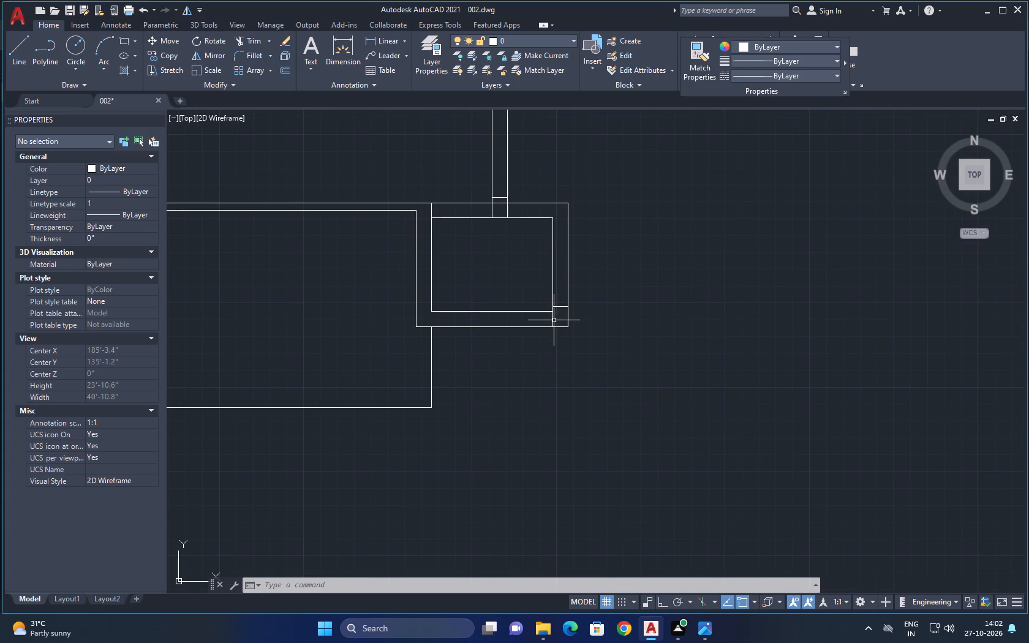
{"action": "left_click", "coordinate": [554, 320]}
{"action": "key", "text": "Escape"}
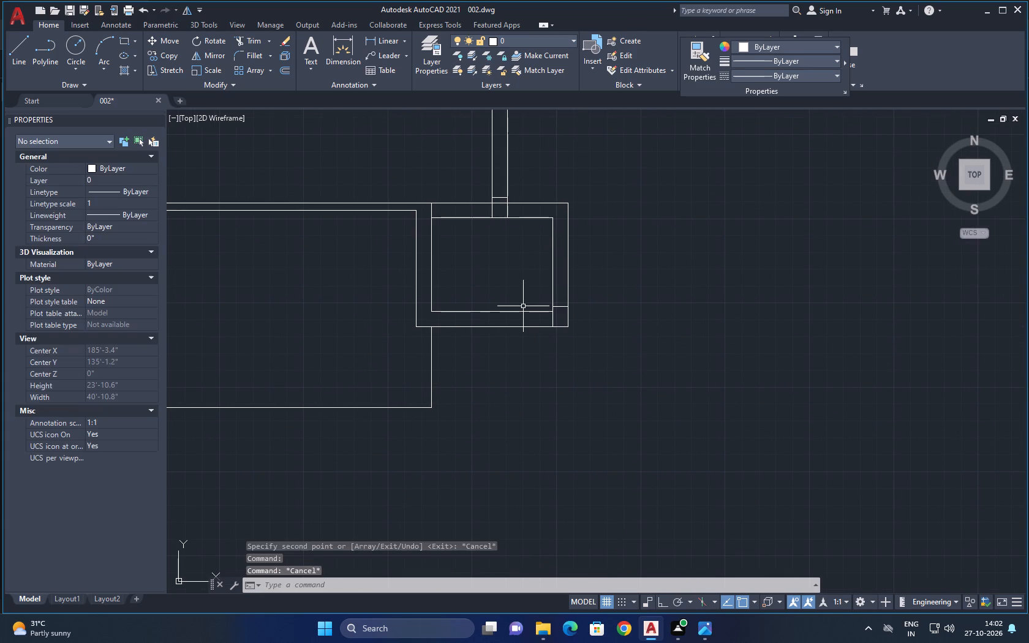
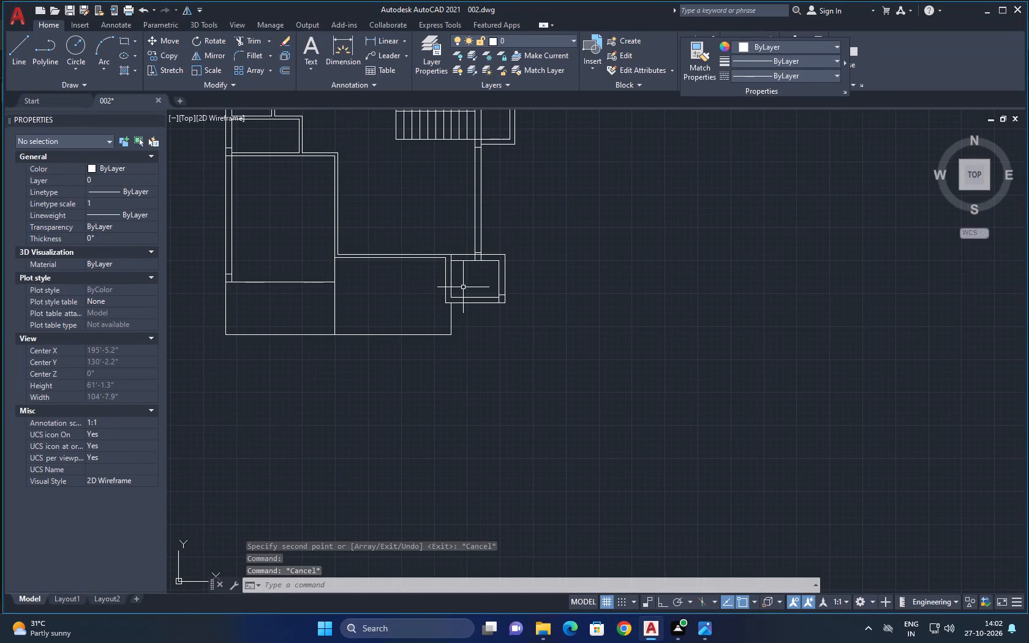
Copy the column at the small south-east room's outer south-east corner by its lower-right corner about 7'-10" onto the southern outline's south-east corner.
{"action": "left_click", "coordinate": [503, 303]}
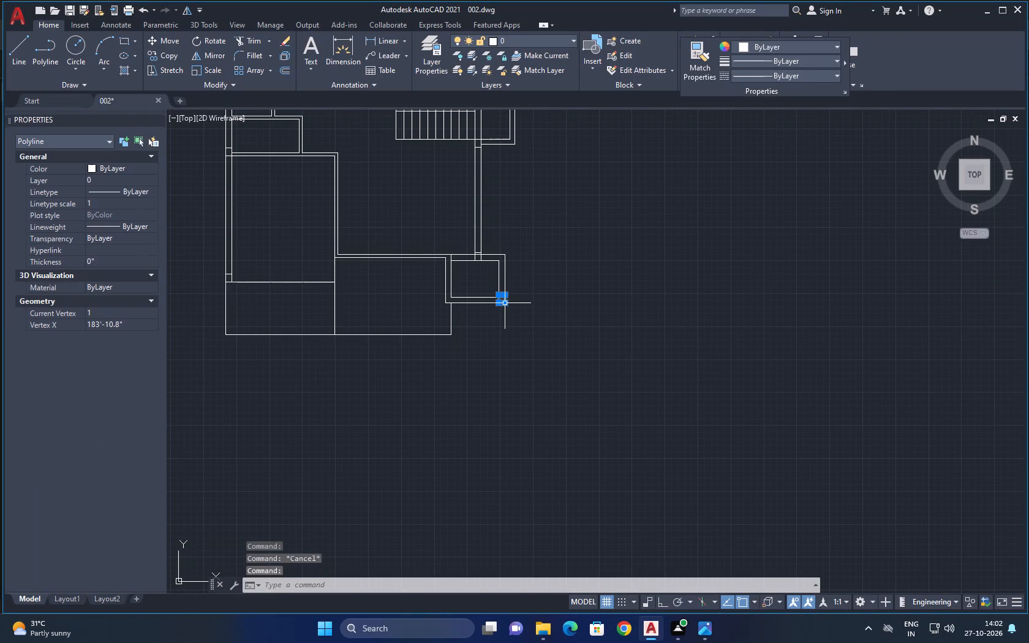
{"action": "left_click", "coordinate": [168, 51]}
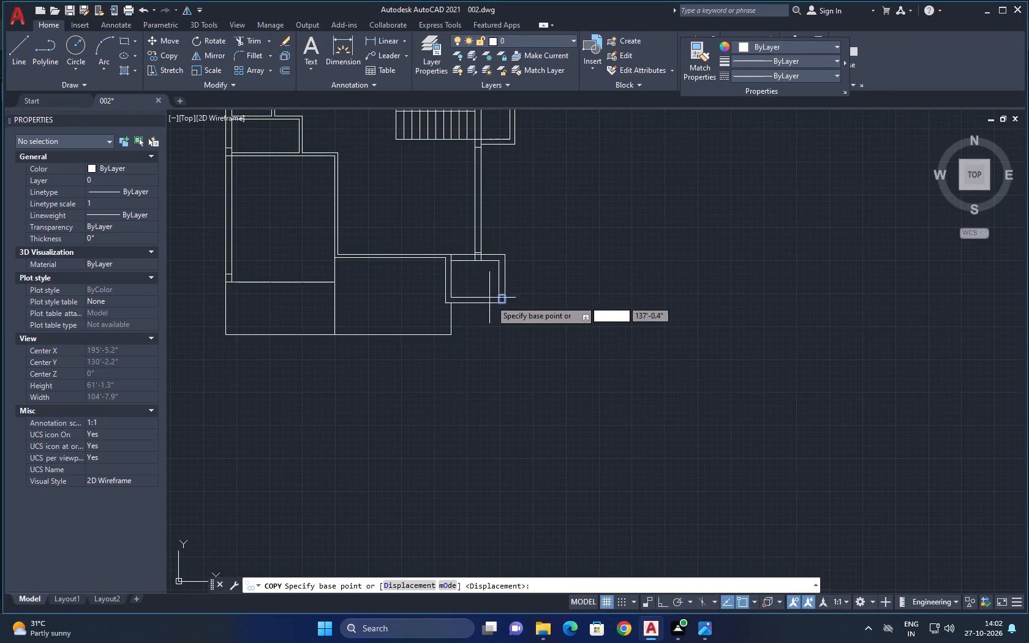
{"action": "scroll", "coordinate": [498, 304], "scroll_direction": "up", "scroll_amount": 2}
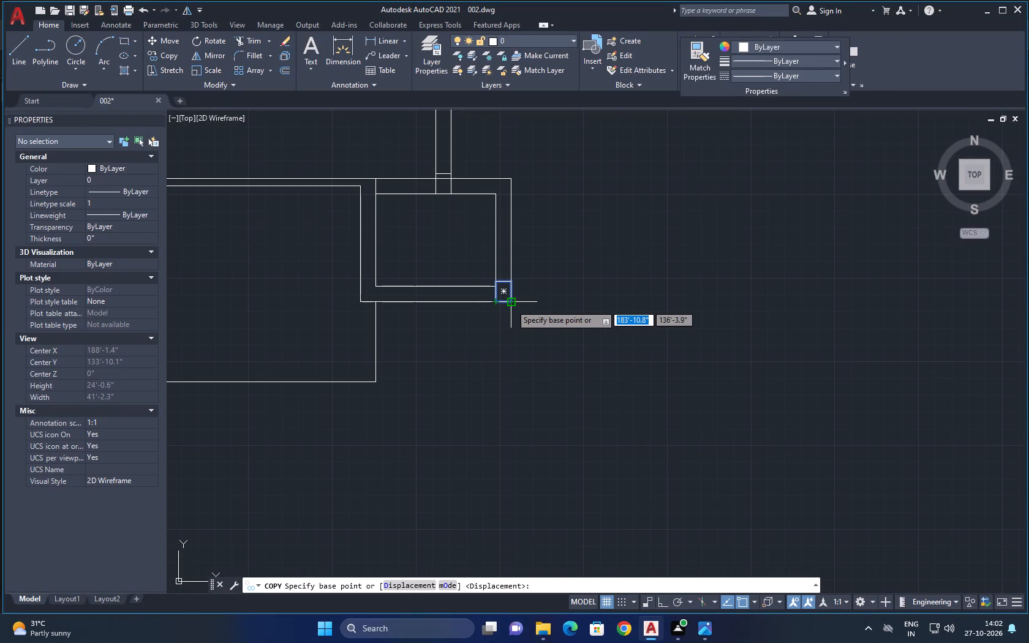
{"action": "left_click", "coordinate": [511, 304]}
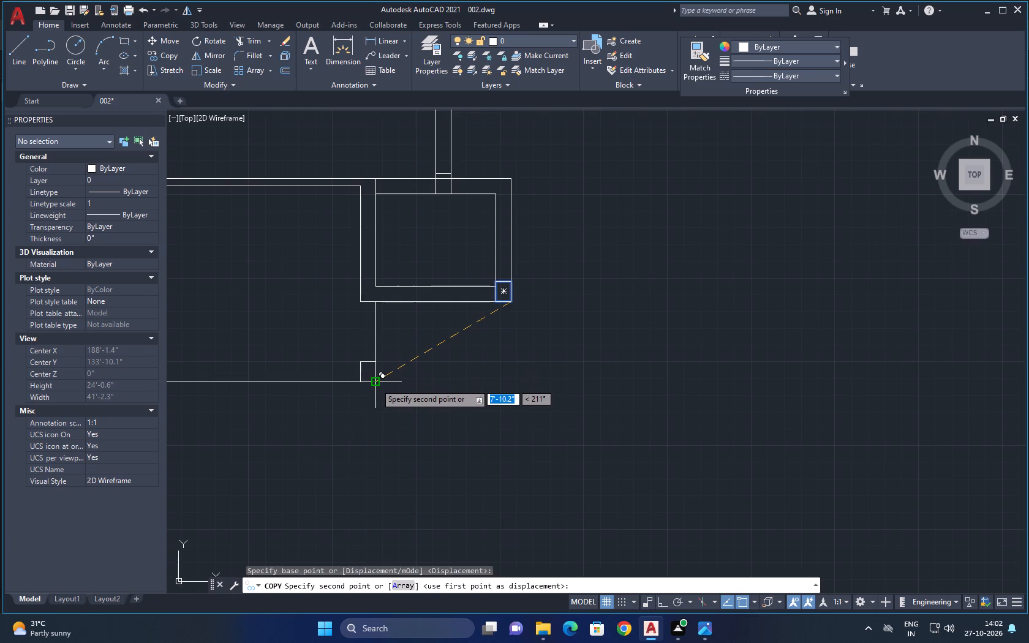
{"action": "left_click", "coordinate": [375, 381]}
{"action": "scroll", "coordinate": [273, 366], "scroll_direction": "down", "scroll_amount": 2}
{"action": "middle_click_drag", "start_coordinate": [273, 366], "coordinate": [328, 356]}
{"action": "key", "text": "Escape"}
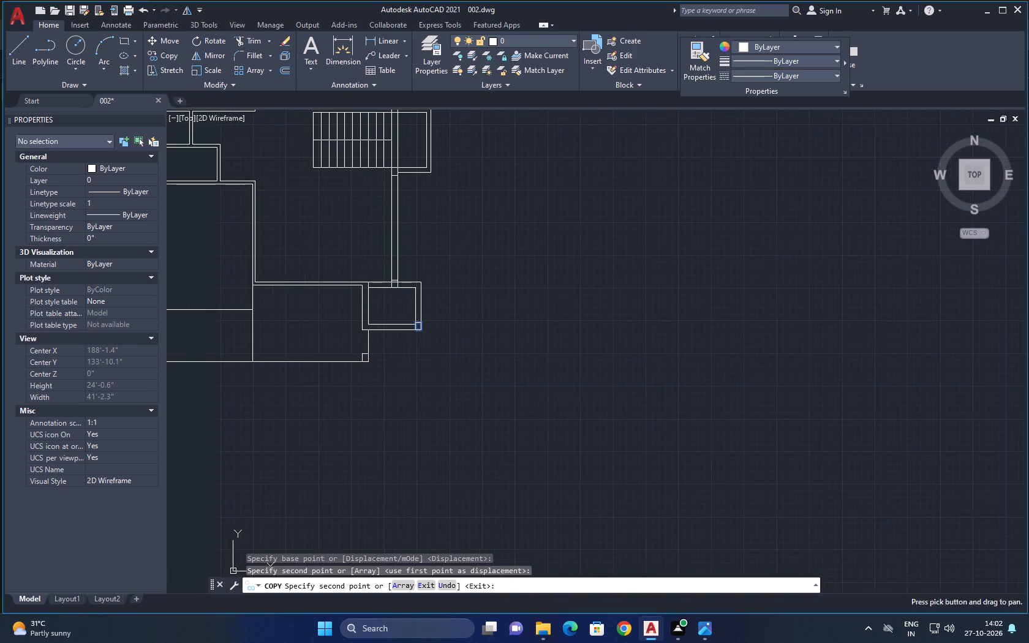
Copy the small room's south-east column by its lower-left corner onto the junction of the dividing line and the plan's south boundary line.
{"action": "scroll", "coordinate": [439, 329], "scroll_direction": "up", "scroll_amount": 3}
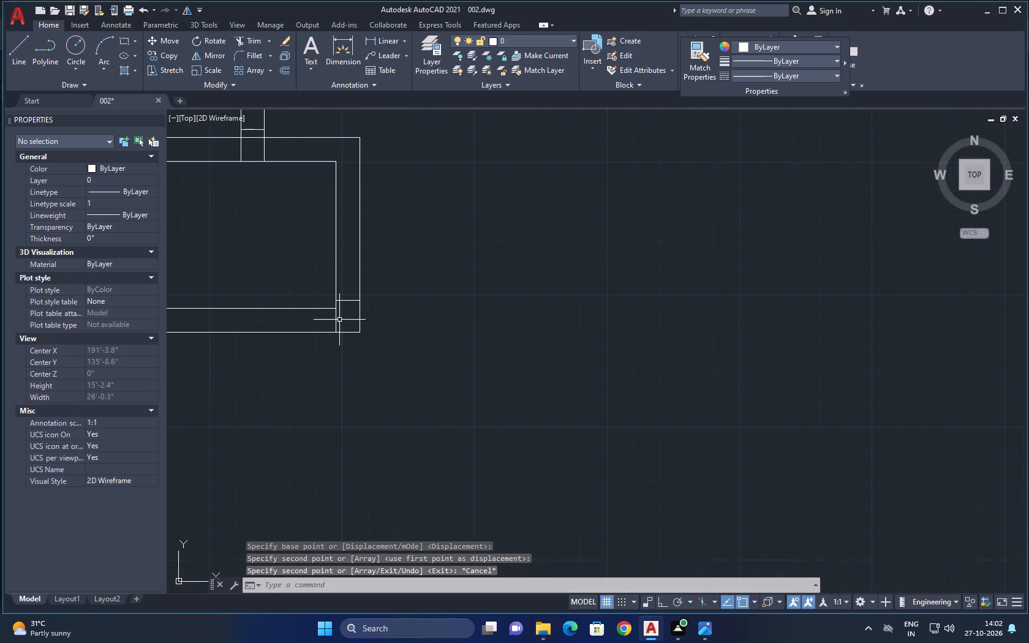
{"action": "left_click", "coordinate": [336, 320]}
{"action": "left_click", "coordinate": [165, 48]}
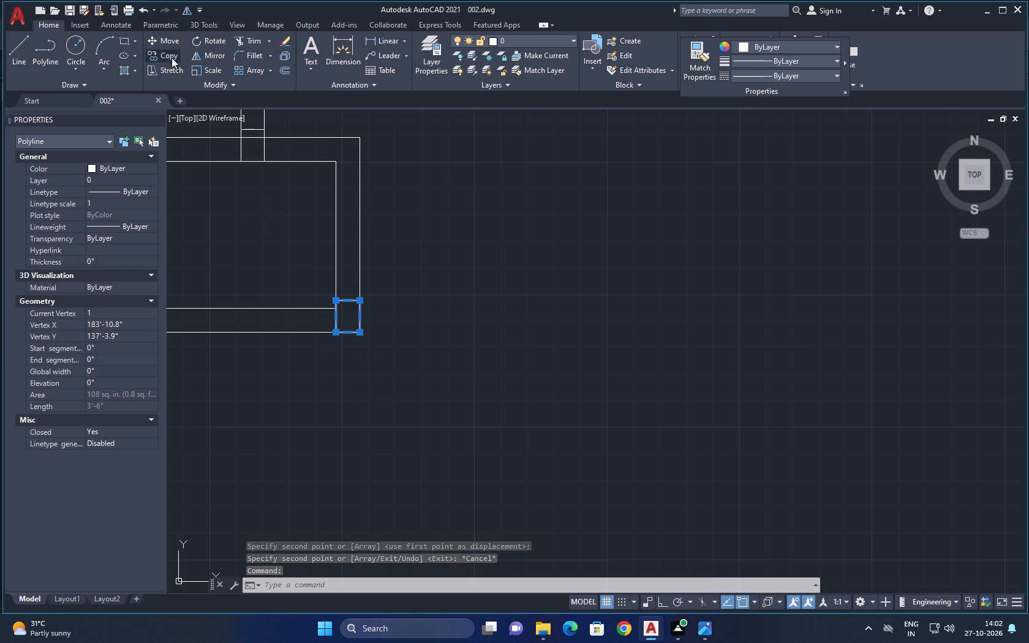
{"action": "left_click", "coordinate": [171, 56]}
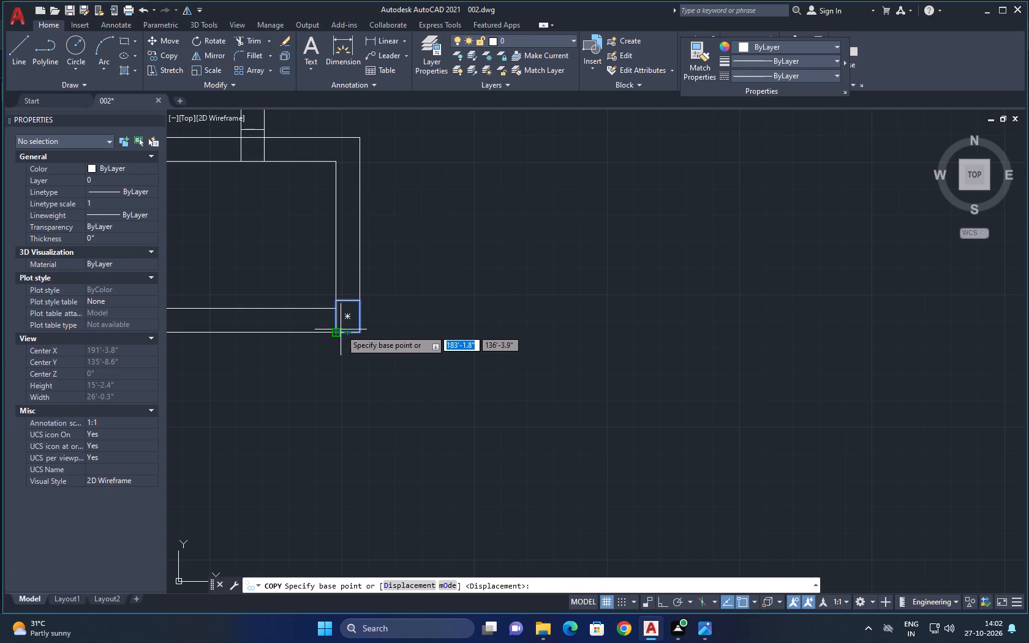
{"action": "left_click", "coordinate": [339, 329]}
{"action": "scroll", "coordinate": [269, 337], "scroll_direction": "down", "scroll_amount": 2}
{"action": "middle_click_drag", "start_coordinate": [269, 337], "coordinate": [487, 280]}
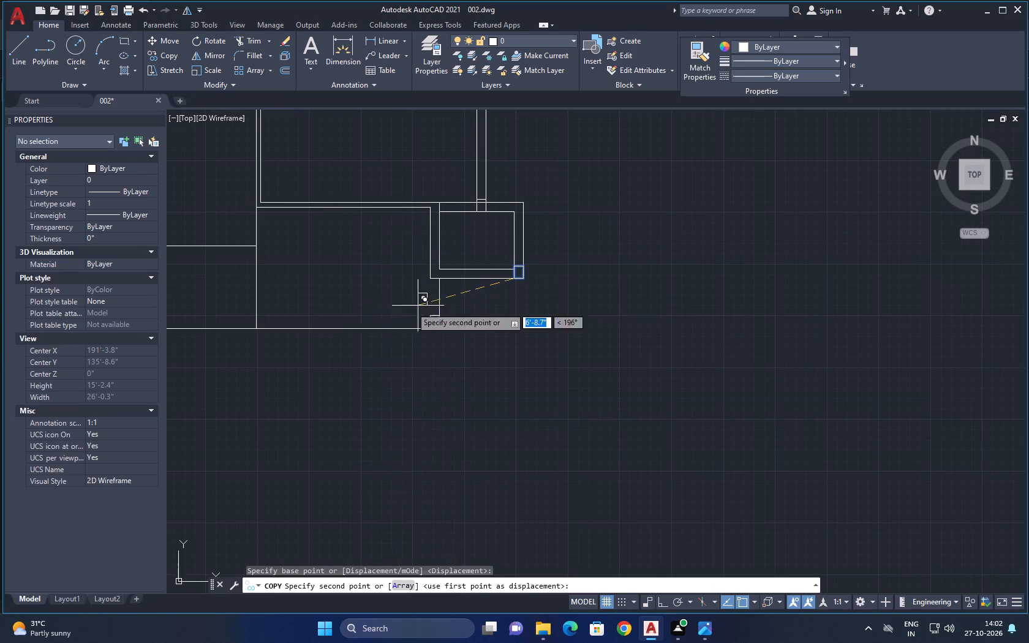
{"action": "scroll", "coordinate": [270, 323], "scroll_direction": "up", "scroll_amount": 4}
{"action": "middle_click_drag", "start_coordinate": [208, 326], "coordinate": [352, 303]}
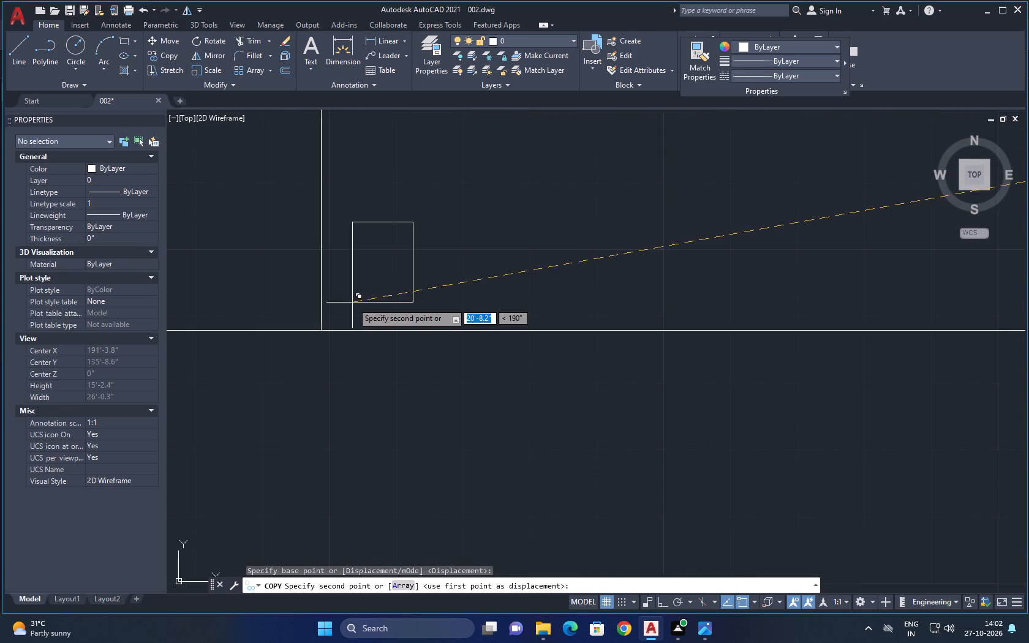
{"action": "left_click", "coordinate": [323, 328]}
{"action": "key", "text": "Escape"}
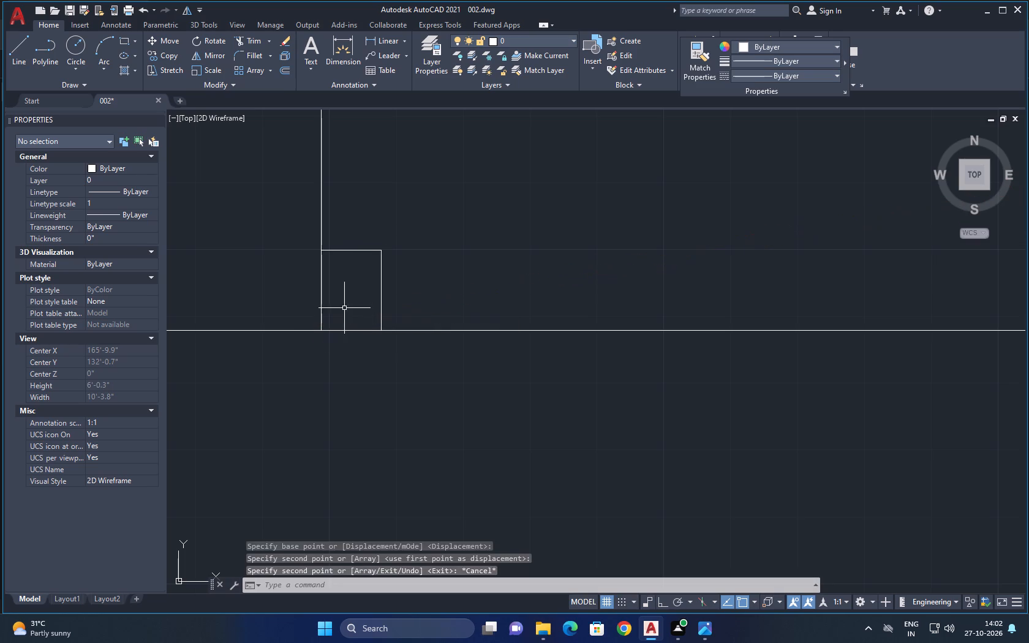
Copy the column at the dividing line's south end by its lower-left corner 9'-9" north onto the hall's south-west wall corner.
{"action": "scroll", "coordinate": [357, 296], "scroll_direction": "down", "scroll_amount": 3}
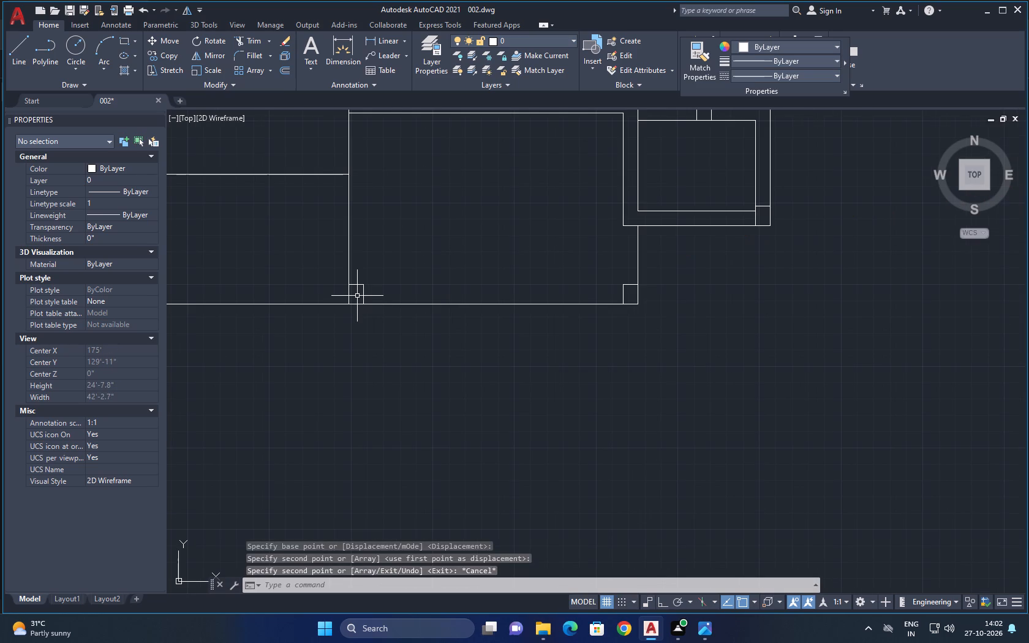
{"action": "scroll", "coordinate": [357, 296], "scroll_direction": "down", "scroll_amount": 1}
{"action": "middle_click_drag", "start_coordinate": [357, 296], "coordinate": [390, 336]}
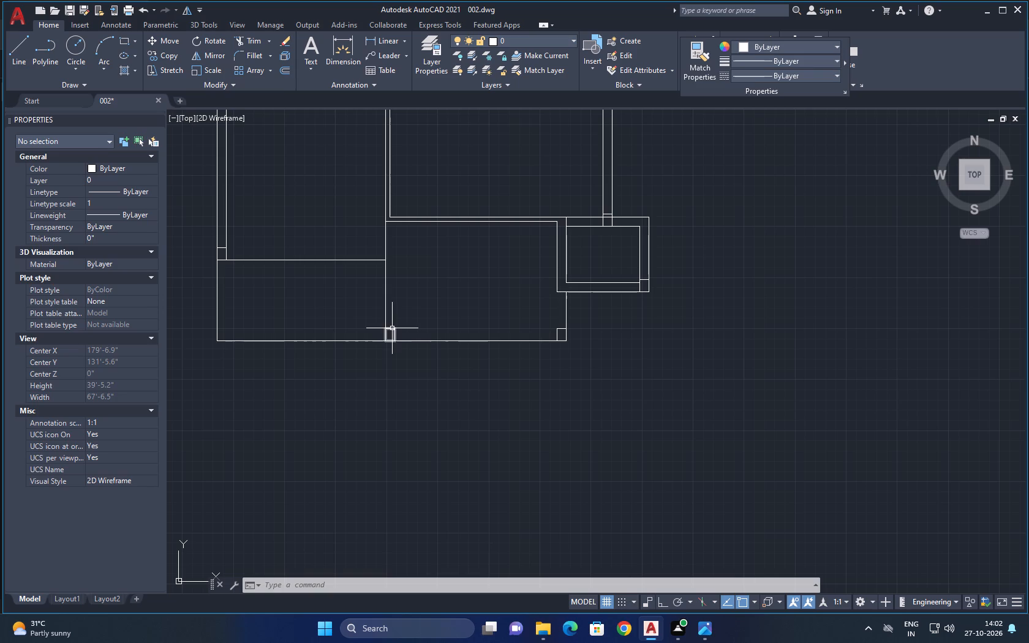
{"action": "left_click", "coordinate": [392, 328]}
{"action": "left_click", "coordinate": [159, 54]}
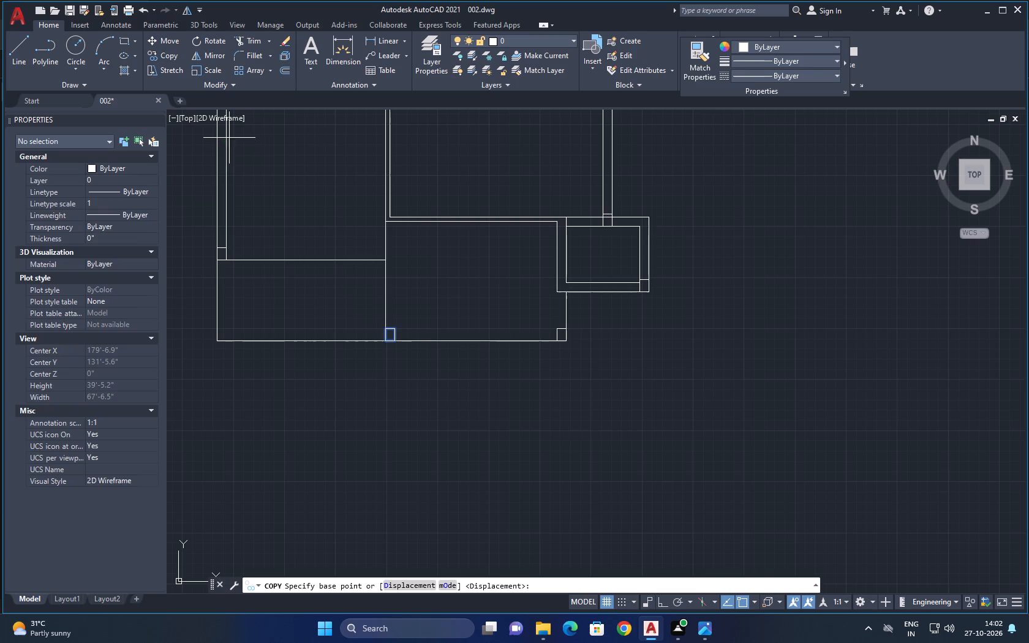
{"action": "left_click", "coordinate": [386, 340]}
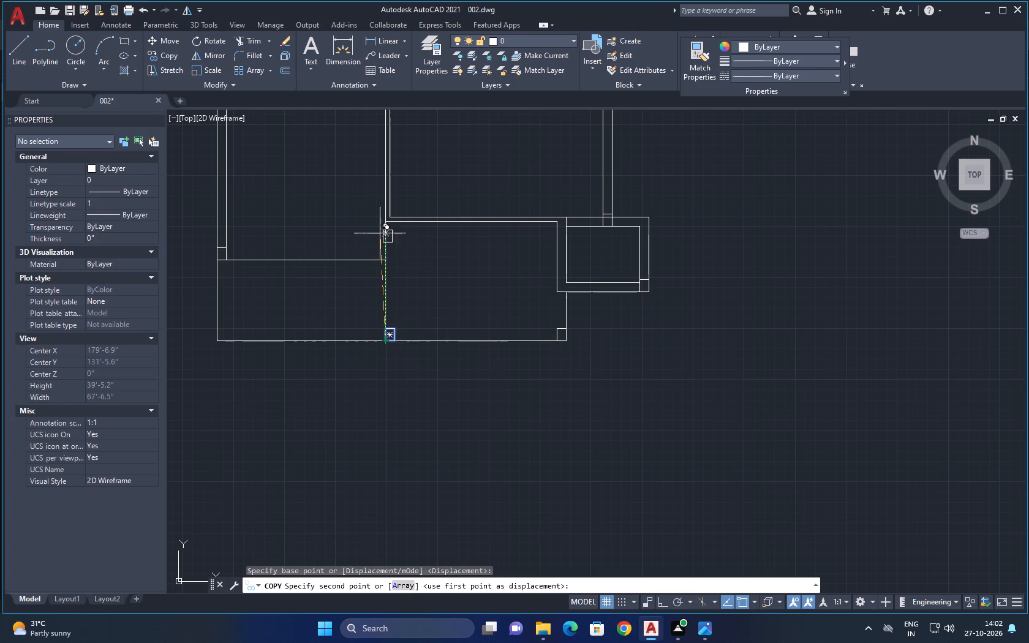
{"action": "scroll", "coordinate": [377, 226], "scroll_direction": "up", "scroll_amount": 5}
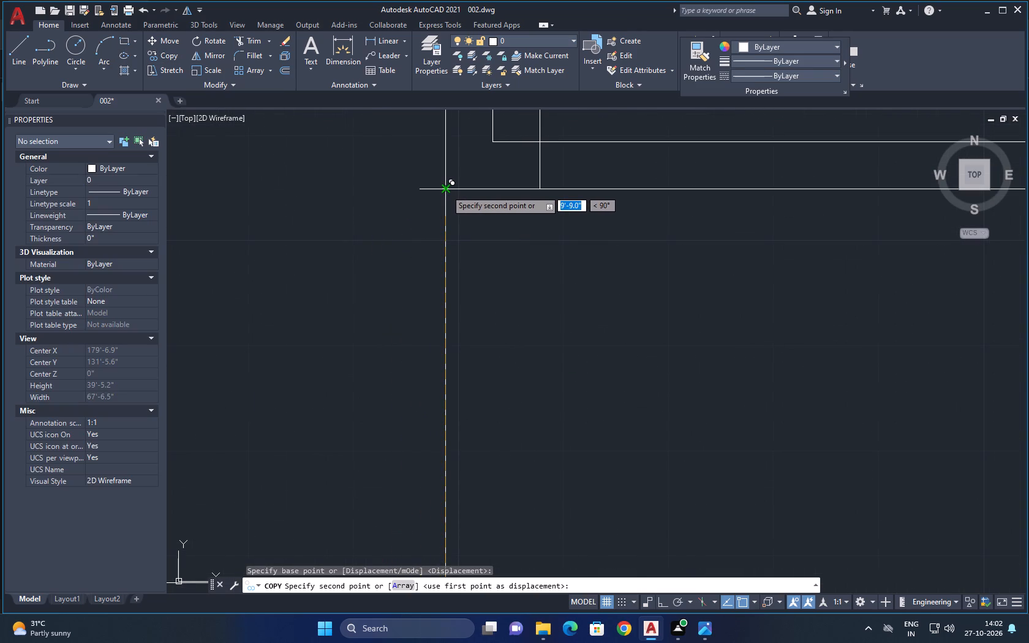
{"action": "left_click", "coordinate": [449, 186]}
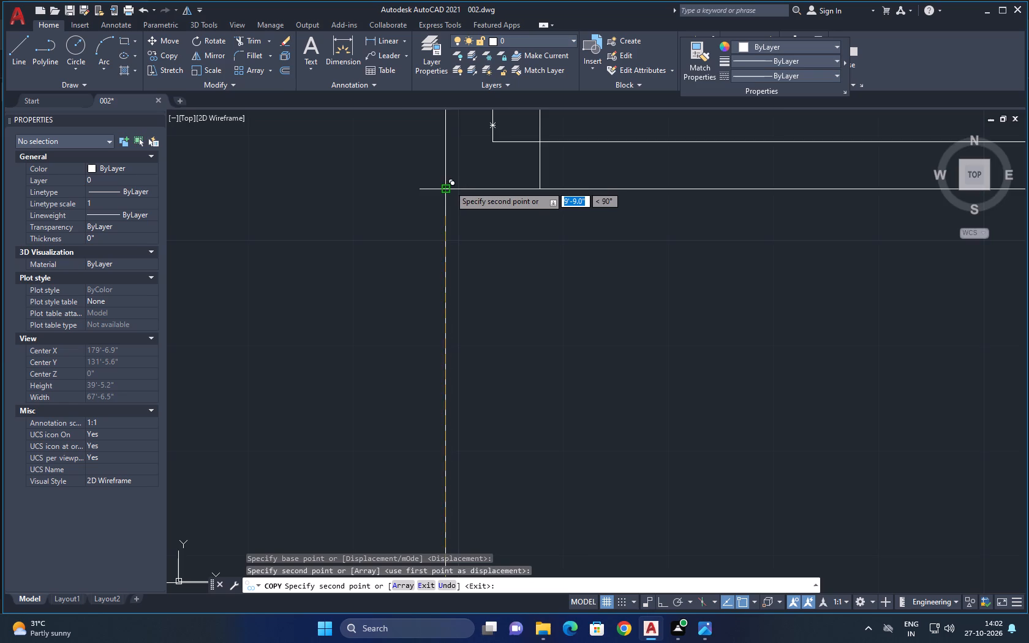
With Ortho on, place another copy about 31'-10.5" north, its lower edge on the south wall line at the north-west room's south-east corner.
{"action": "scroll", "coordinate": [450, 186], "scroll_direction": "down", "scroll_amount": 3}
{"action": "middle_click_drag", "start_coordinate": [450, 186], "coordinate": [443, 344]}
{"action": "middle_click_drag", "start_coordinate": [458, 255], "coordinate": [454, 381]}
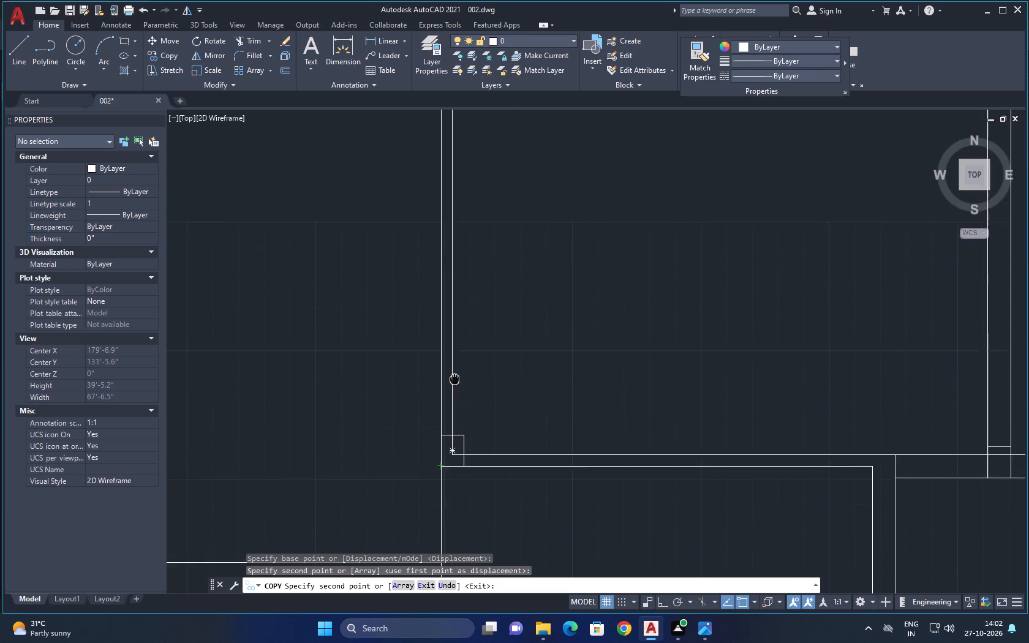
{"action": "middle_click_drag", "start_coordinate": [454, 381], "coordinate": [452, 430]}
{"action": "middle_click_drag", "start_coordinate": [449, 307], "coordinate": [439, 509]}
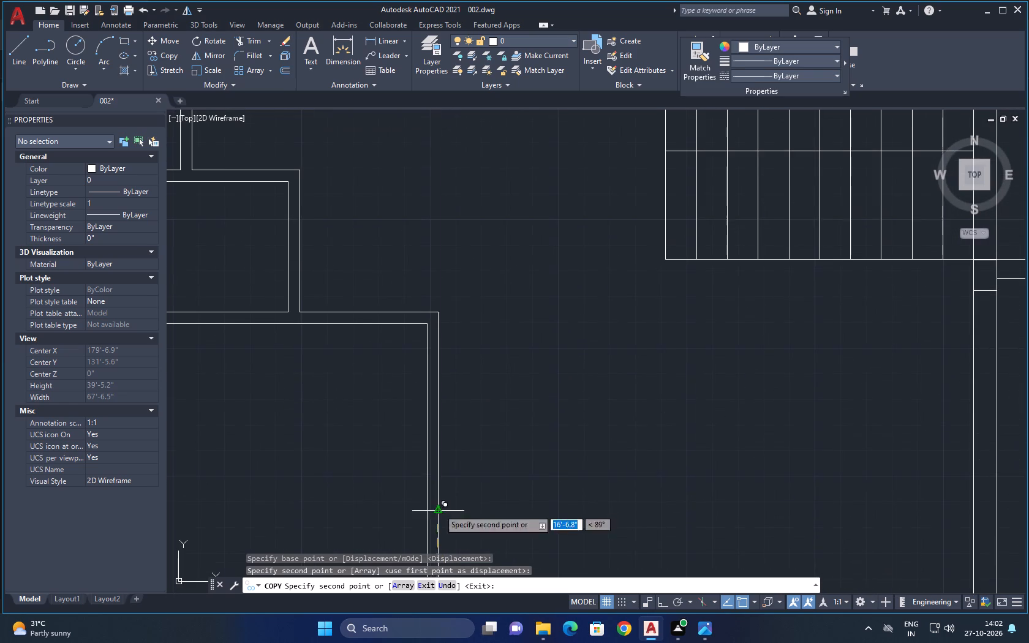
{"action": "middle_click_drag", "start_coordinate": [412, 267], "coordinate": [417, 447]}
{"action": "scroll", "coordinate": [417, 380], "scroll_direction": "down", "scroll_amount": 1}
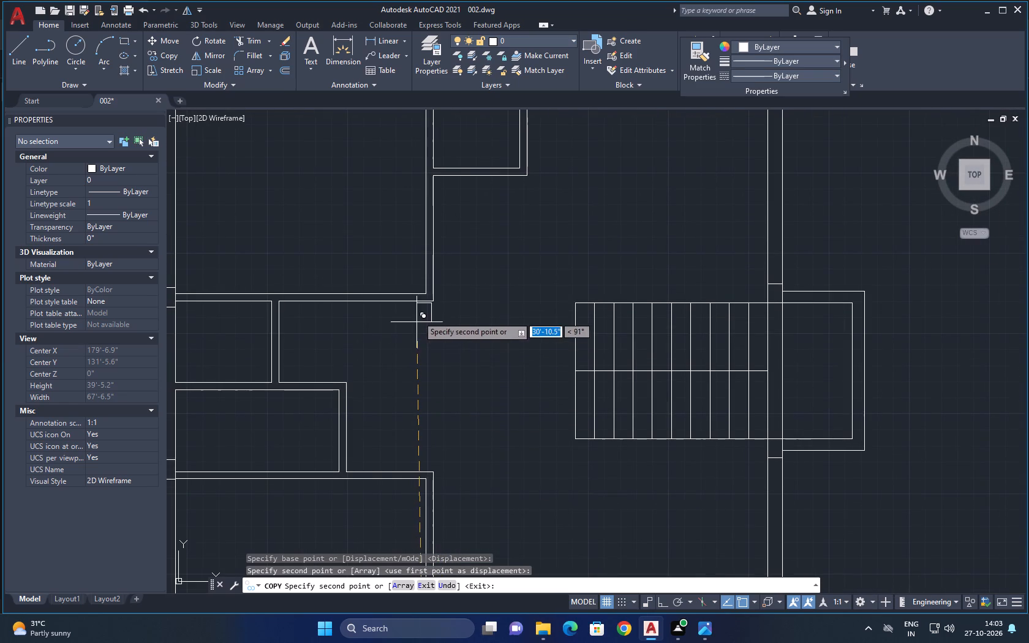
{"action": "scroll", "coordinate": [421, 296], "scroll_direction": "up", "scroll_amount": 1}
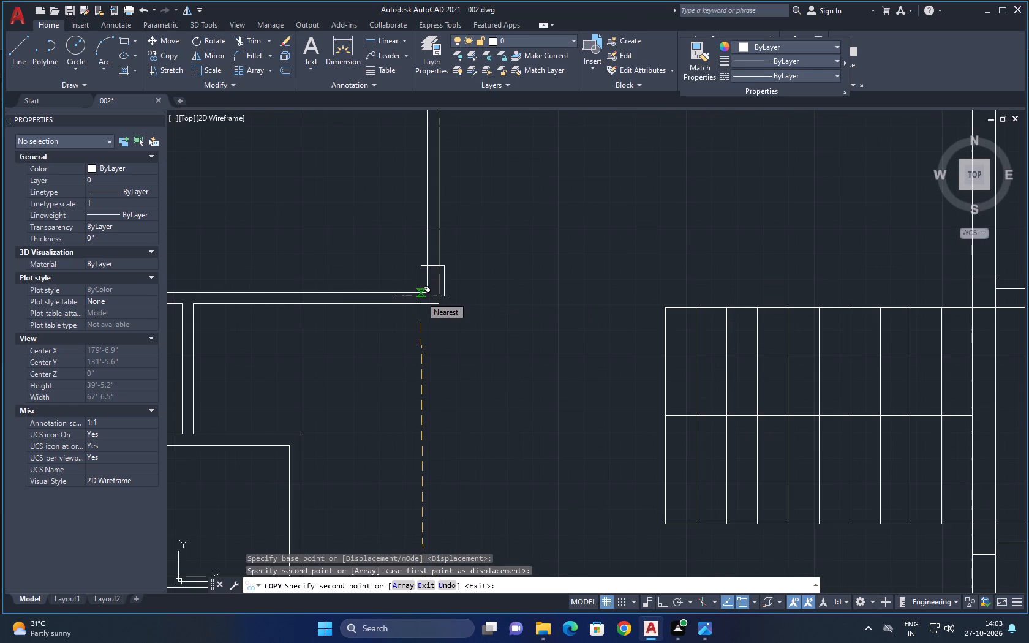
{"action": "scroll", "coordinate": [421, 296], "scroll_direction": "up", "scroll_amount": 3}
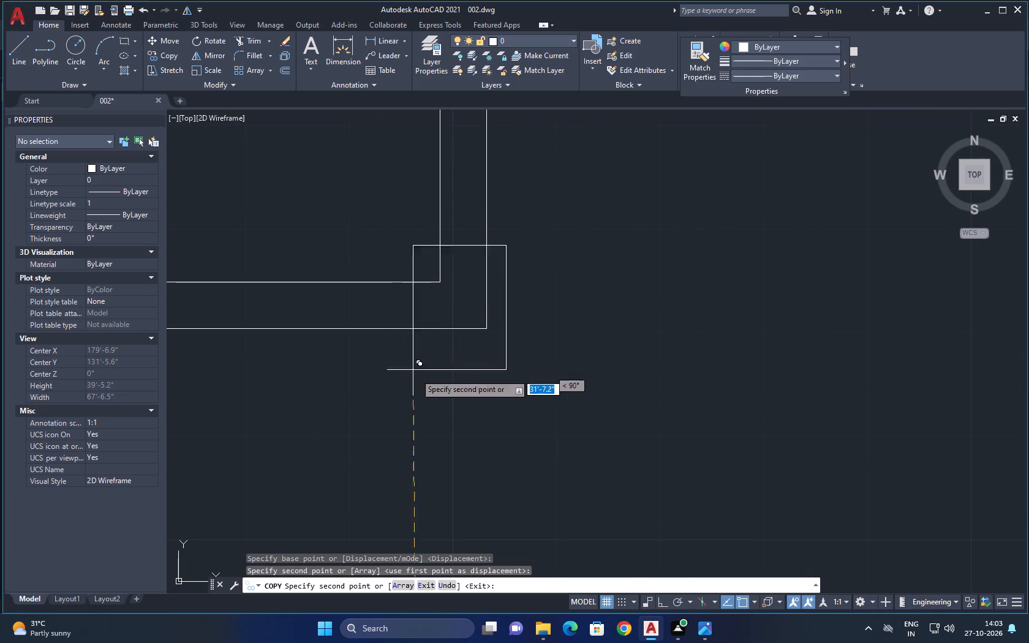
{"action": "left_click", "coordinate": [659, 601]}
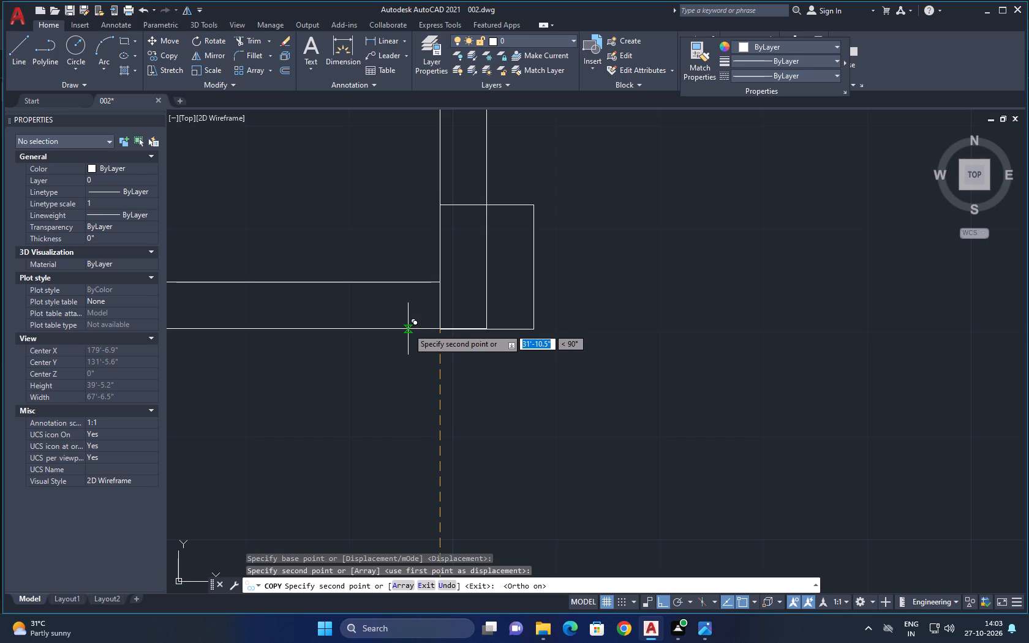
{"action": "scroll", "coordinate": [408, 328], "scroll_direction": "up", "scroll_amount": 3}
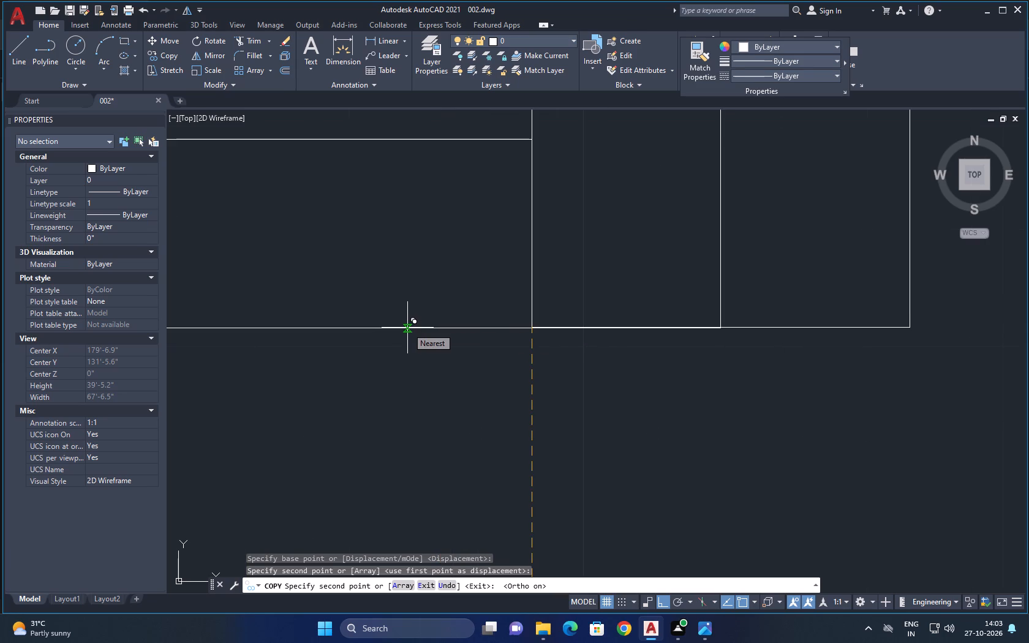
{"action": "left_click", "coordinate": [408, 328]}
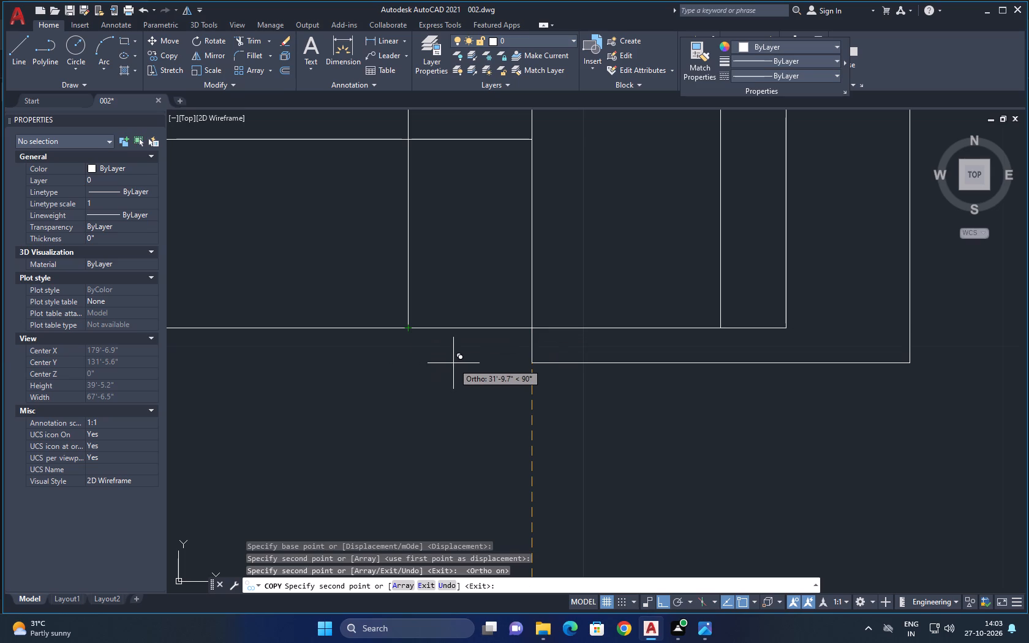
Place another copy of the column straight north, in the open space just outside the plan's north wall.
{"action": "scroll", "coordinate": [453, 363], "scroll_direction": "down", "scroll_amount": 10}
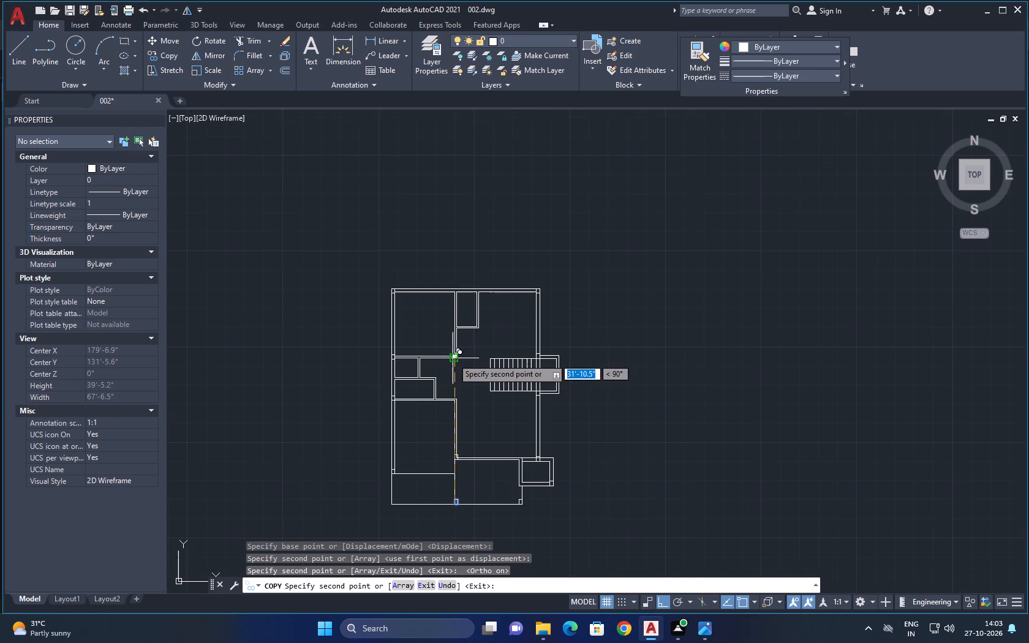
{"action": "scroll", "coordinate": [444, 274], "scroll_direction": "up", "scroll_amount": 5}
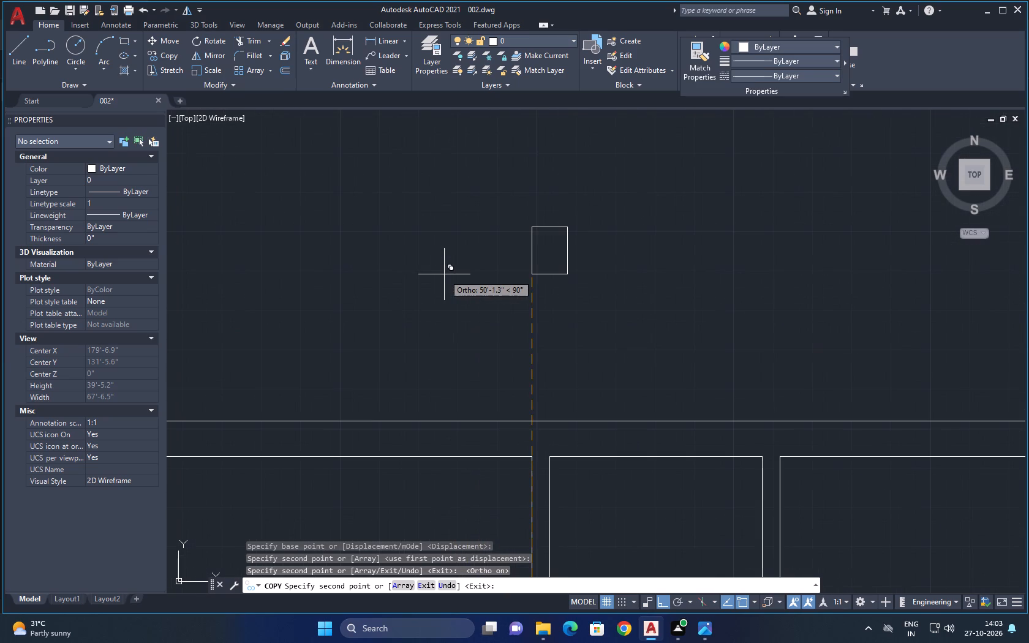
{"action": "middle_click", "coordinate": [432, 380]}
{"action": "left_click", "coordinate": [447, 345]}
{"action": "key", "text": "Escape"}
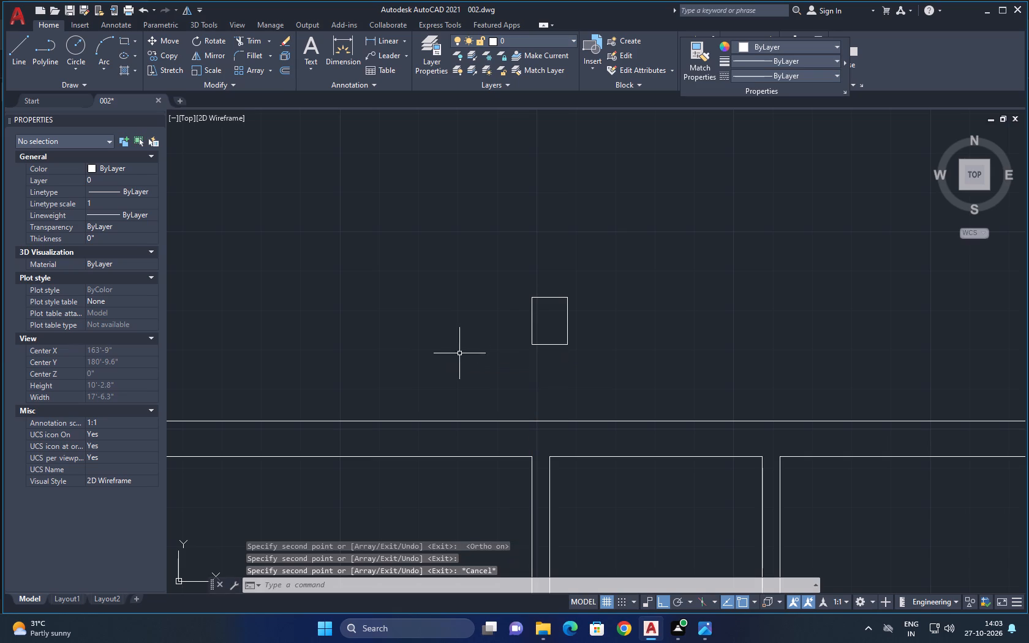
Rotate the column outside the north wall 270° about its centre so its 12" side runs east-west.
{"action": "left_click_drag", "start_coordinate": [472, 275], "coordinate": [583, 289]}
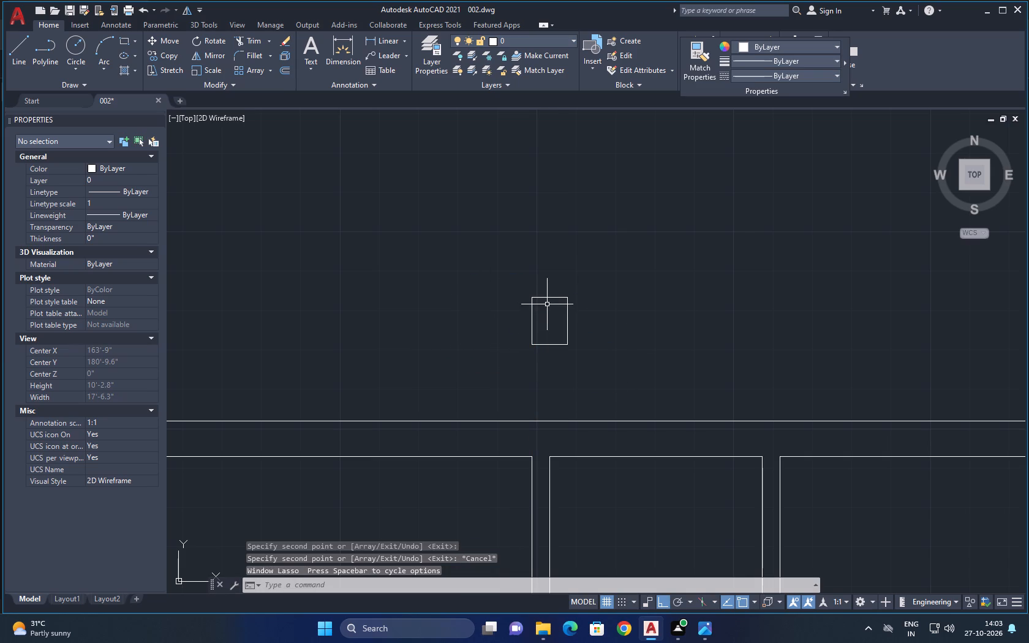
{"action": "left_click", "coordinate": [547, 298]}
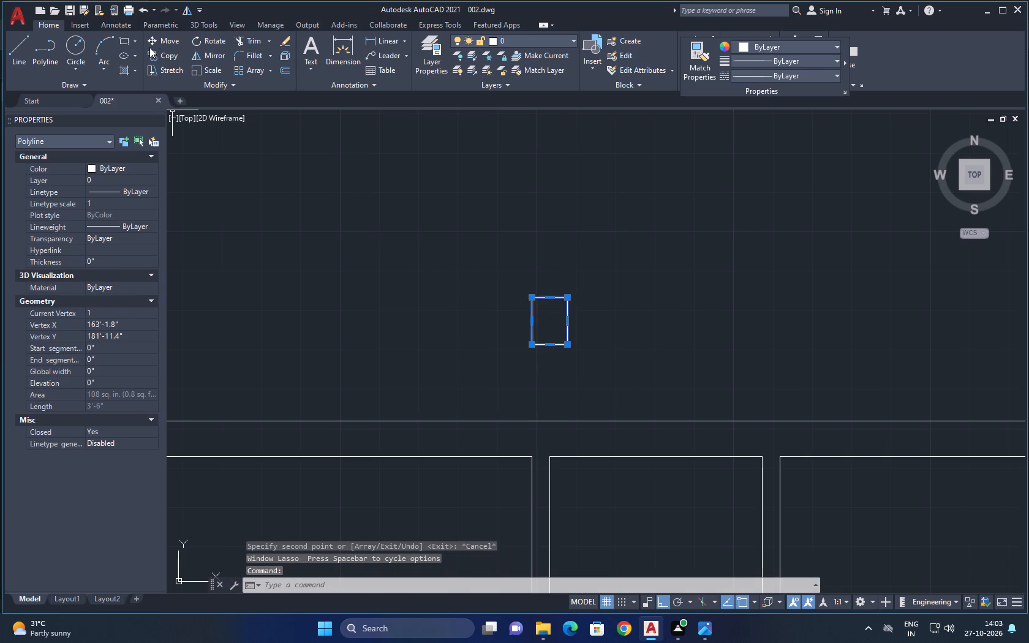
{"action": "left_click", "coordinate": [203, 43]}
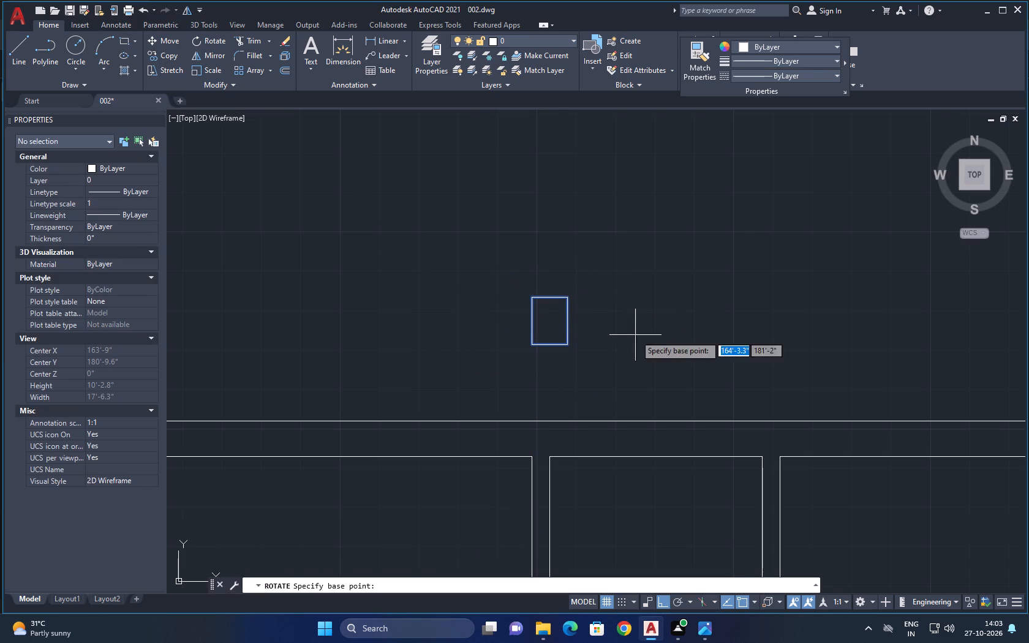
{"action": "left_click", "coordinate": [548, 319]}
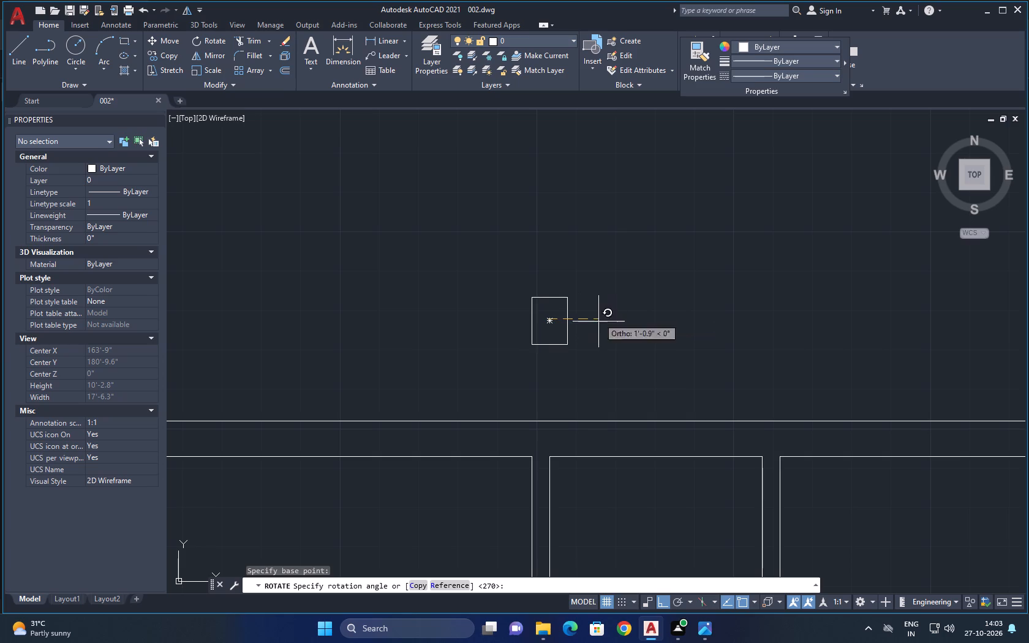
{"action": "left_click", "coordinate": [537, 389]}
{"action": "key", "text": "Escape"}
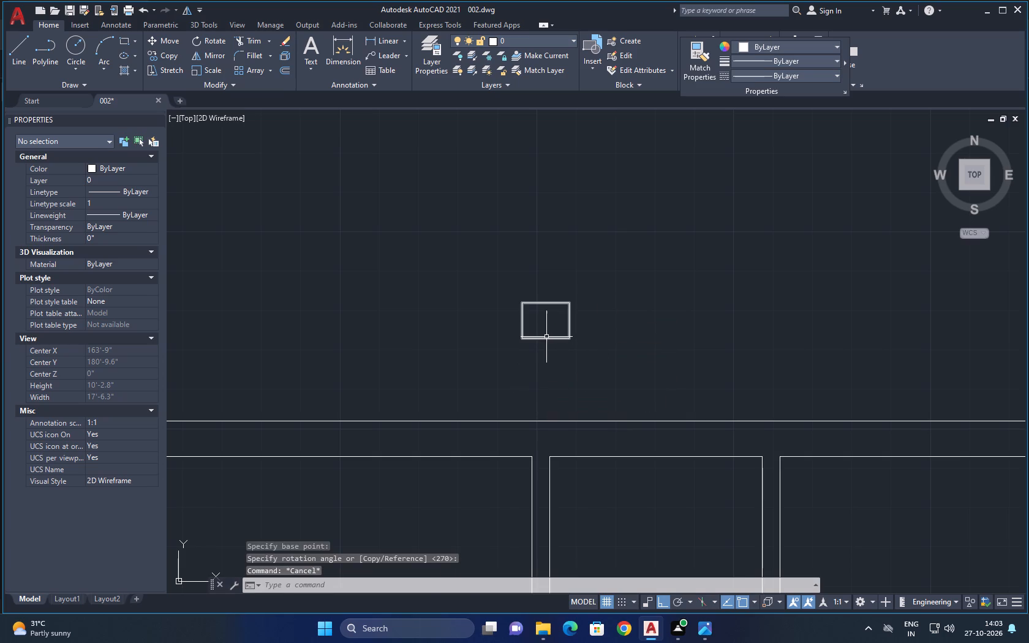
With Ortho off, copy the rotated column by its south-east corner to the north wall's junction with the north-west room's east partition.
{"action": "left_click", "coordinate": [546, 337]}
{"action": "key", "text": "Escape"}
{"action": "left_click", "coordinate": [545, 340]}
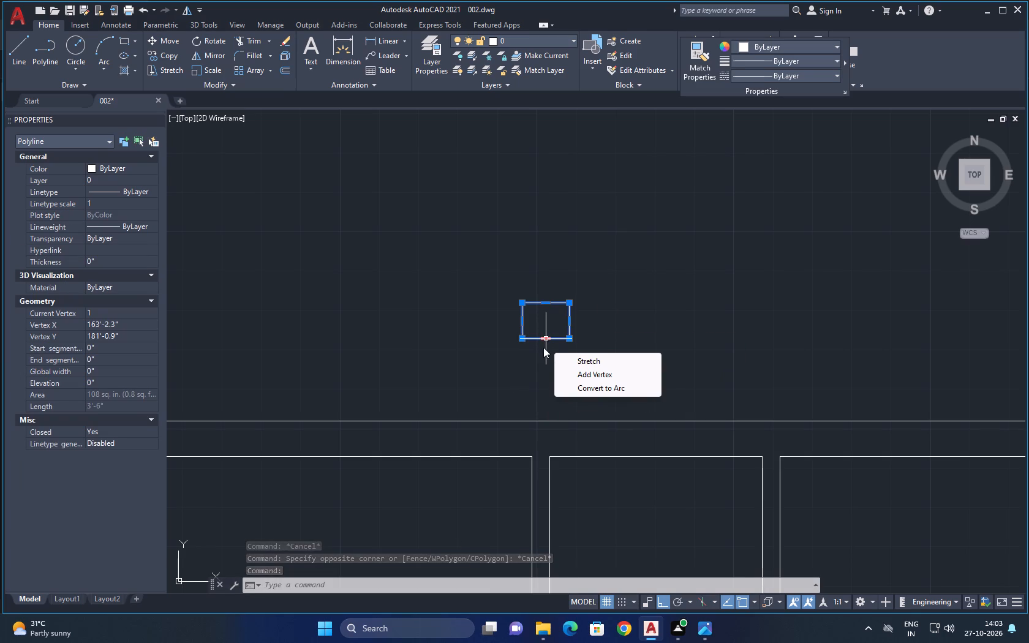
{"action": "left_click_drag", "start_coordinate": [155, 51], "coordinate": [160, 51]}
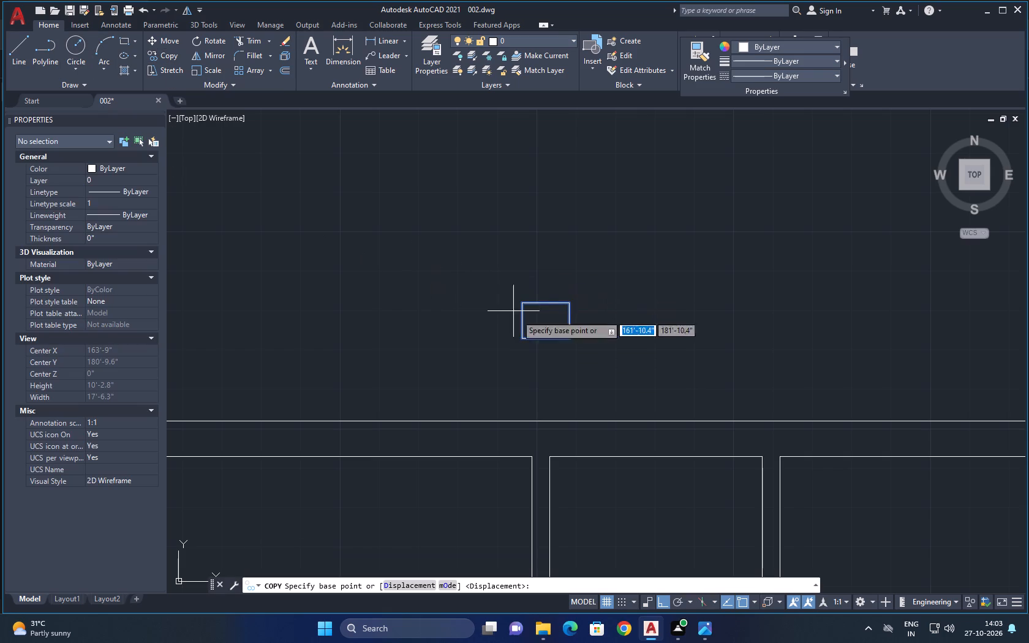
{"action": "left_click", "coordinate": [571, 337]}
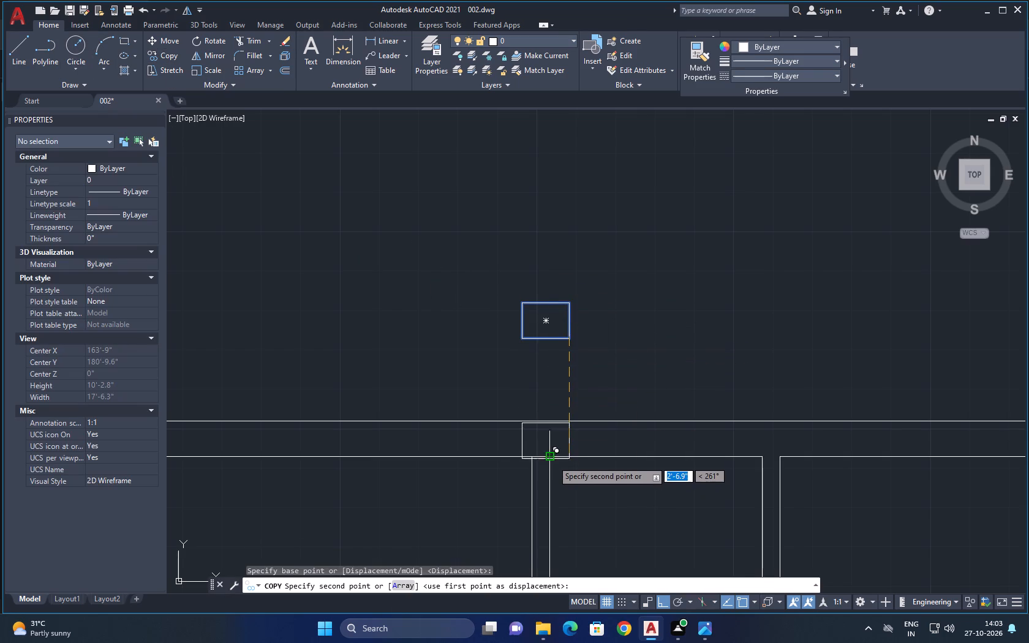
{"action": "scroll", "coordinate": [562, 451], "scroll_direction": "down", "scroll_amount": 4}
{"action": "middle_click_drag", "start_coordinate": [562, 451], "coordinate": [508, 284]}
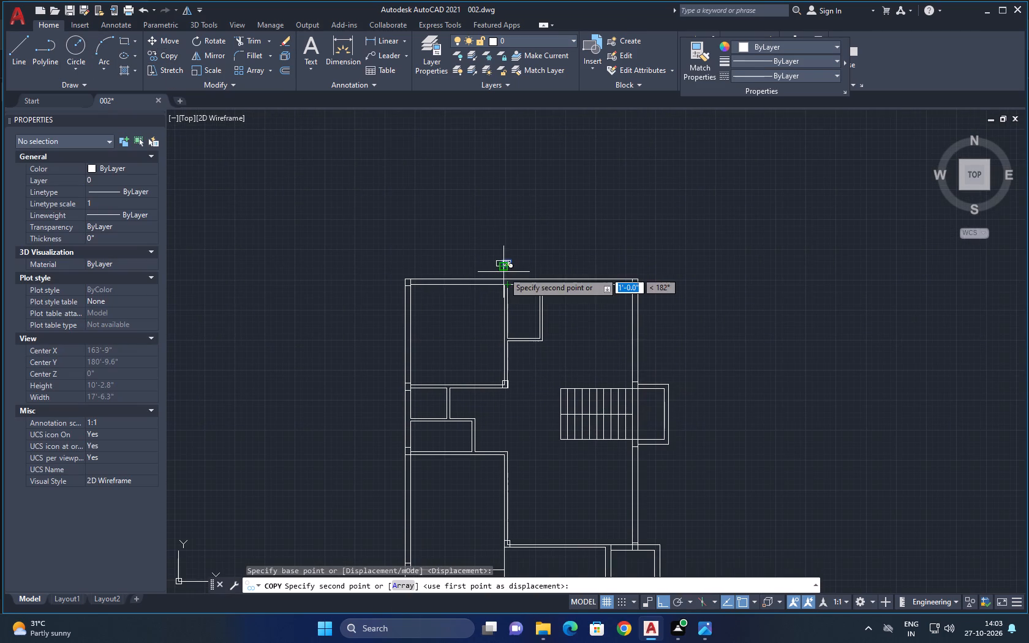
{"action": "left_click", "coordinate": [660, 607]}
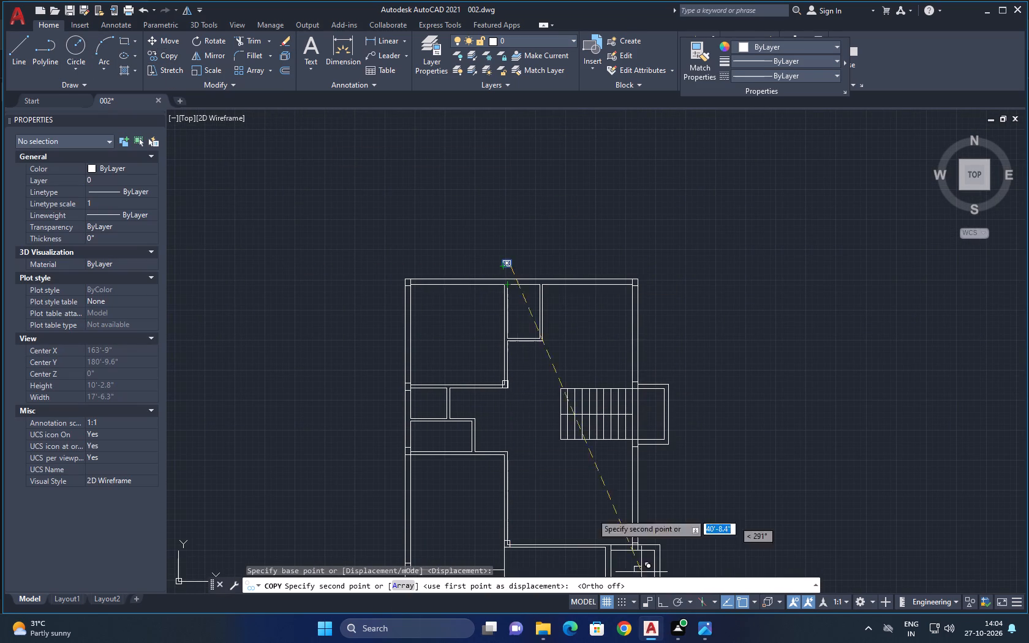
{"action": "scroll", "coordinate": [500, 282], "scroll_direction": "up", "scroll_amount": 4}
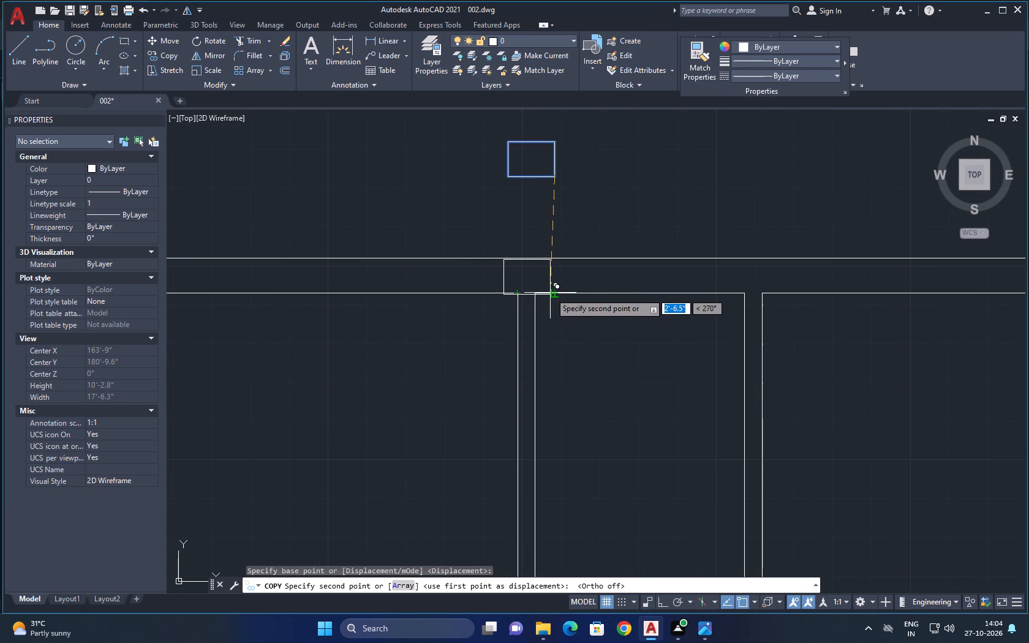
{"action": "left_click", "coordinate": [538, 292]}
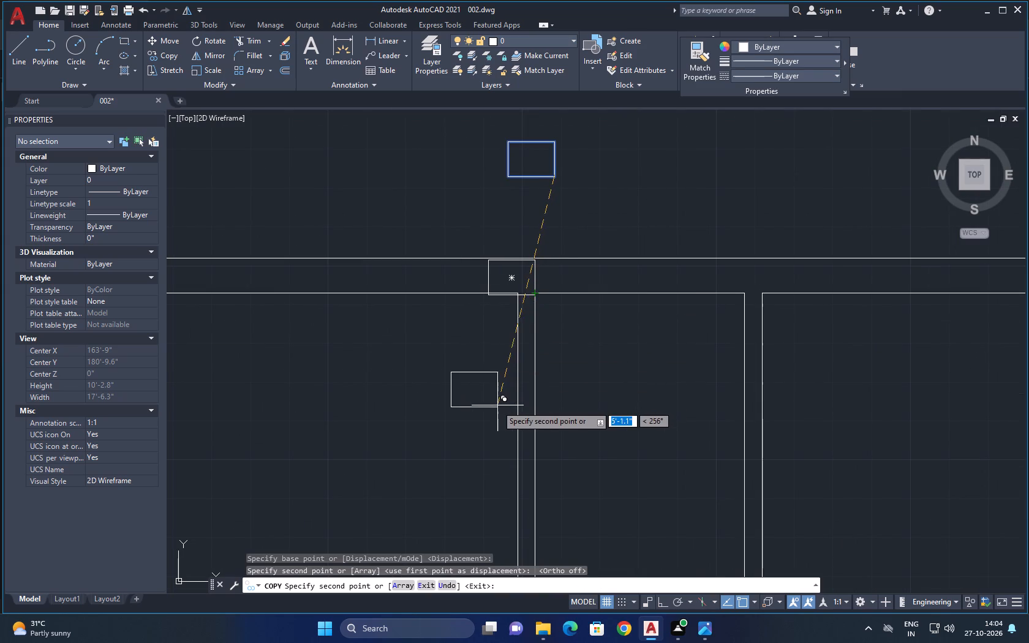
{"action": "key", "text": "Escape"}
{"action": "key", "text": "Escape"}
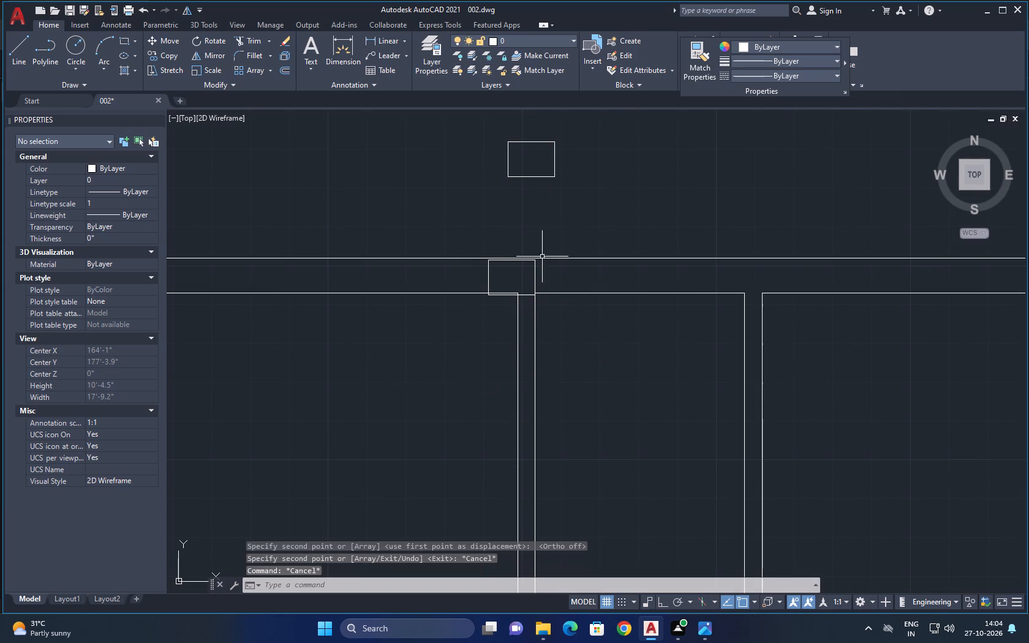
Move the copied column about 0.5" north so its south-east corner meets the inner wall corner at the partition's east face.
{"action": "scroll", "coordinate": [533, 271], "scroll_direction": "up", "scroll_amount": 3}
{"action": "left_click", "coordinate": [530, 280]}
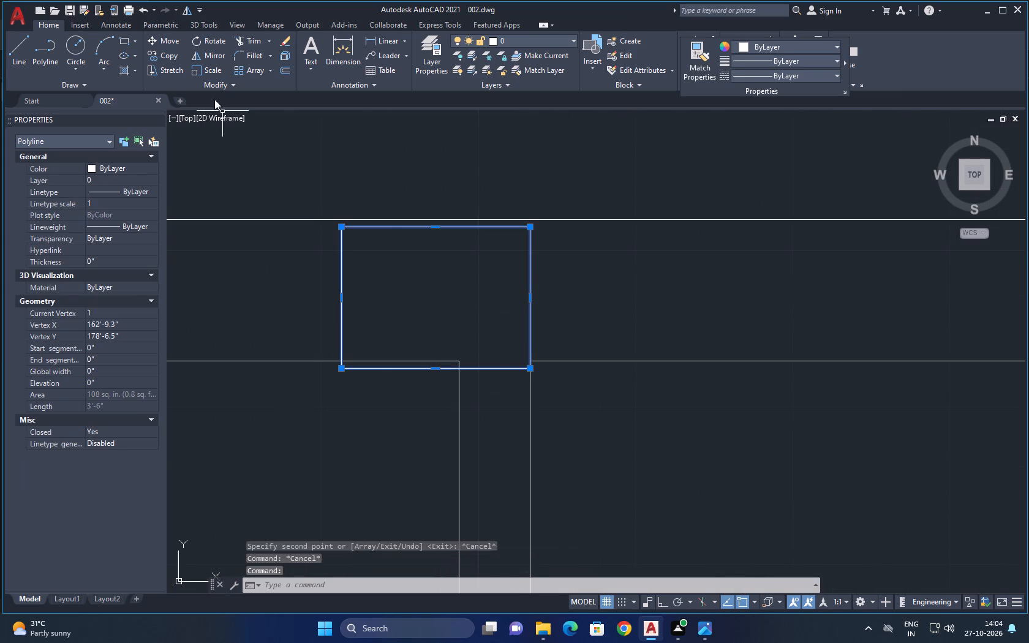
{"action": "left_click", "coordinate": [165, 39]}
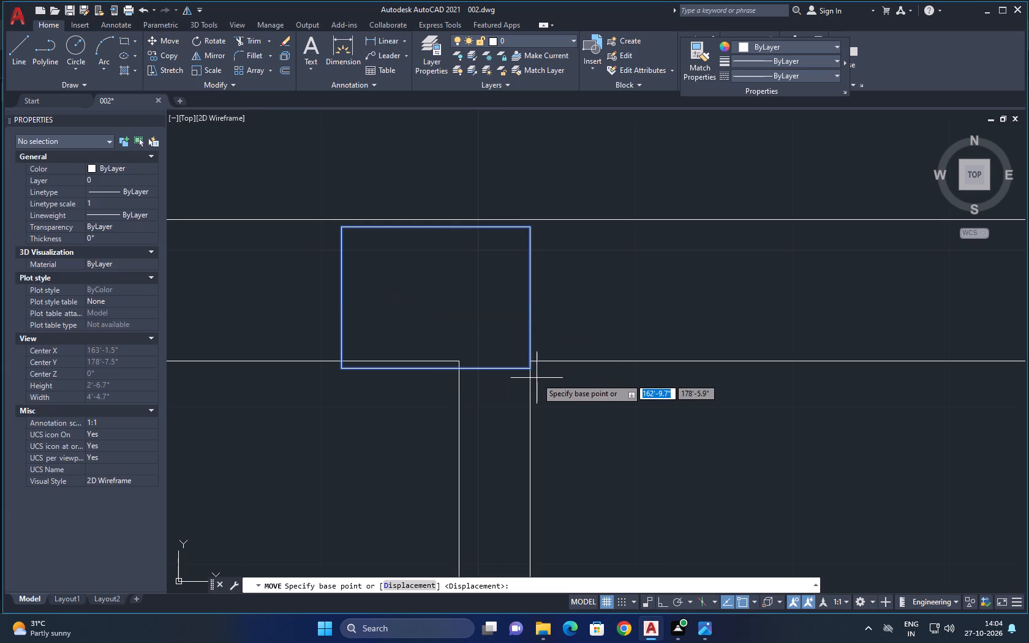
{"action": "left_click", "coordinate": [532, 372]}
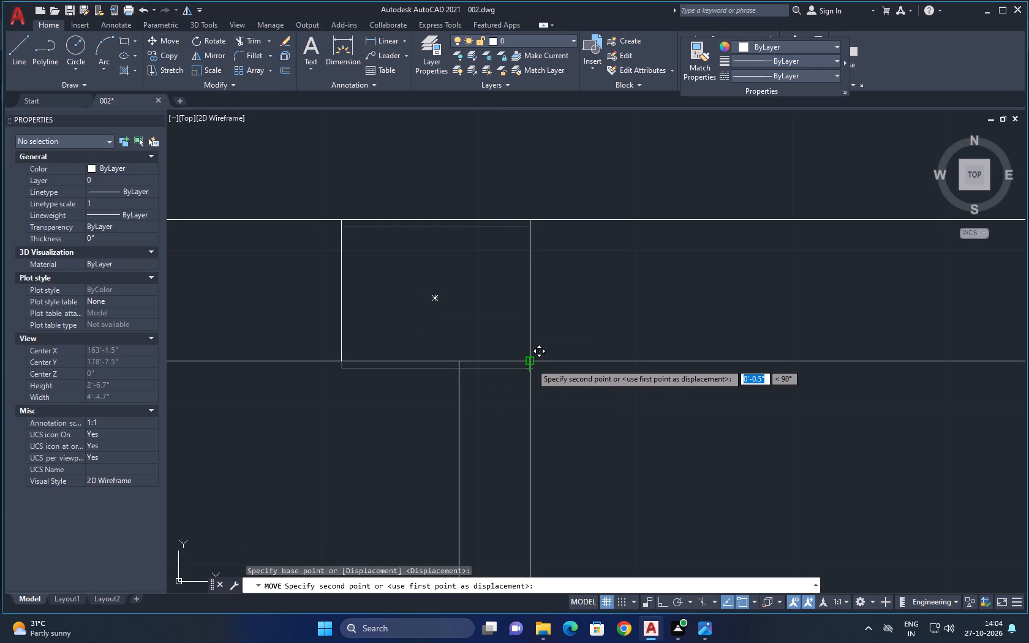
{"action": "left_click", "coordinate": [531, 363]}
{"action": "key", "text": "Escape"}
Delete the spare rotated column in the open space outside the north wall.
{"action": "scroll", "coordinate": [433, 284], "scroll_direction": "down", "scroll_amount": 4}
{"action": "left_click", "coordinate": [443, 222]}
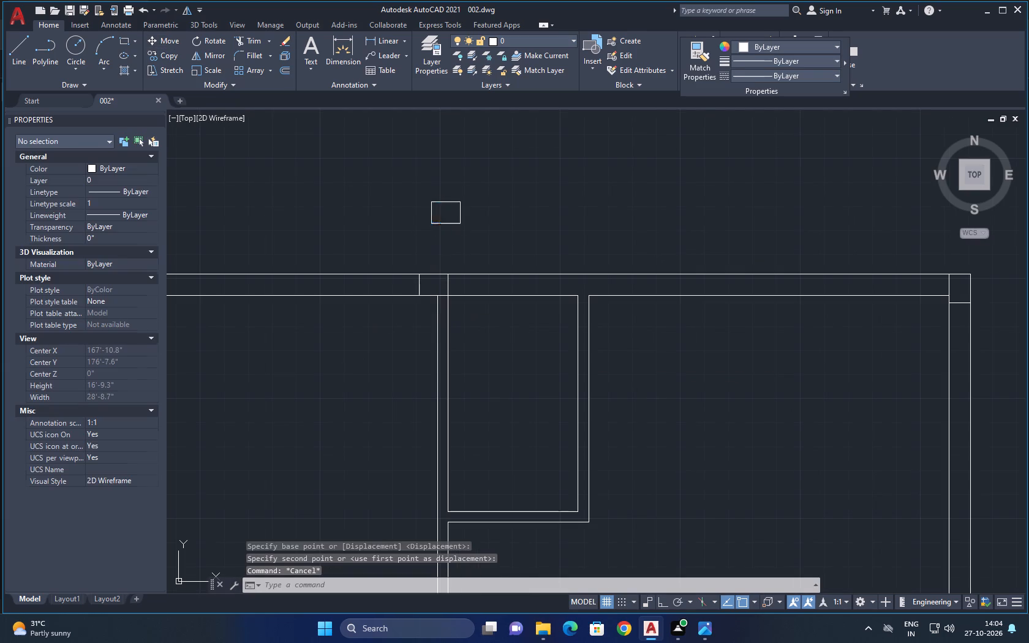
{"action": "key", "text": "Delete"}
{"action": "key", "text": "Delete"}
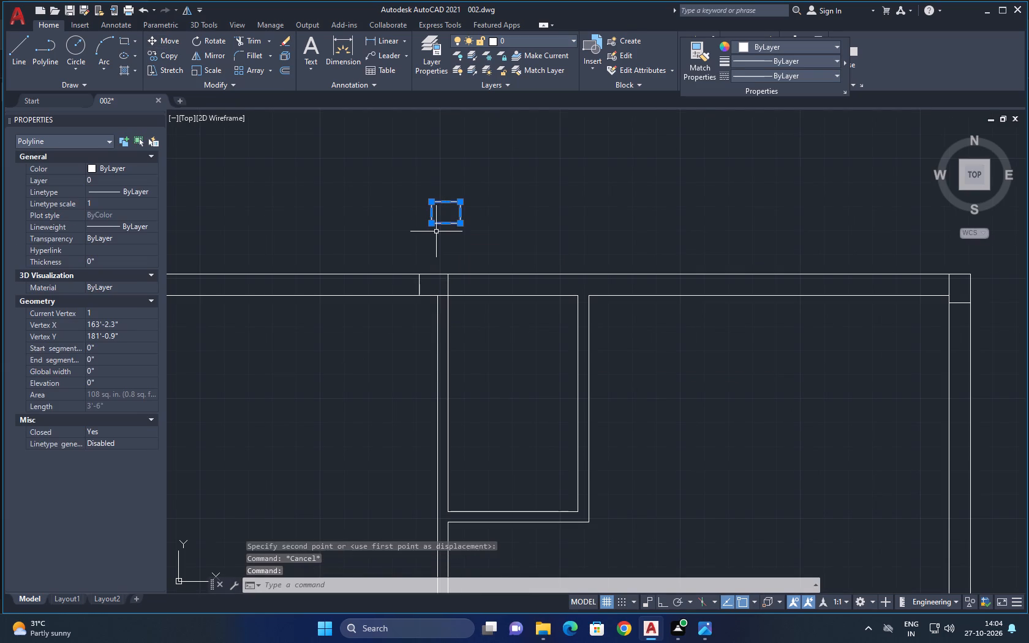
{"action": "key", "text": "Delete"}
{"action": "key", "text": "Delete"}
{"action": "scroll", "coordinate": [434, 233], "scroll_direction": "down", "scroll_amount": 3}
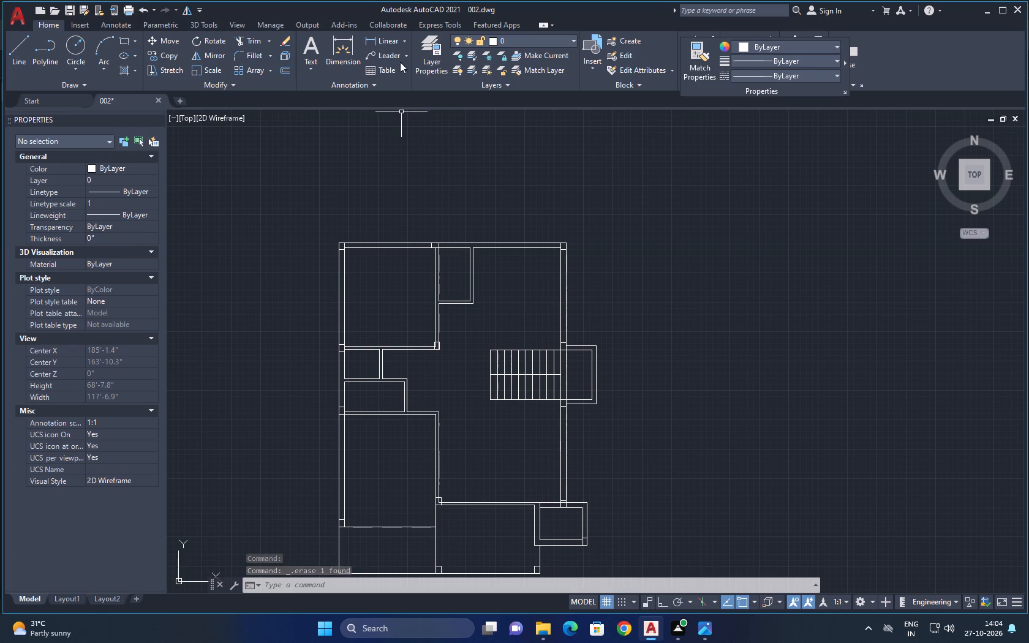
Create a new layer in the Layer Properties Manager, and bring the whole floor plan into clear view beside it.
{"action": "left_click", "coordinate": [424, 50]}
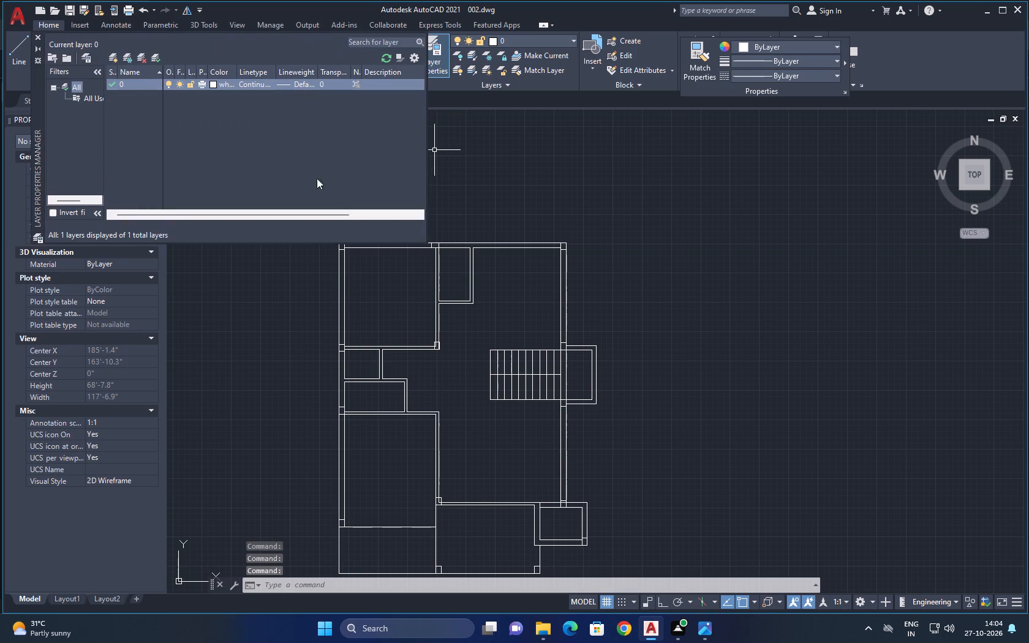
{"action": "left_click", "coordinate": [115, 58]}
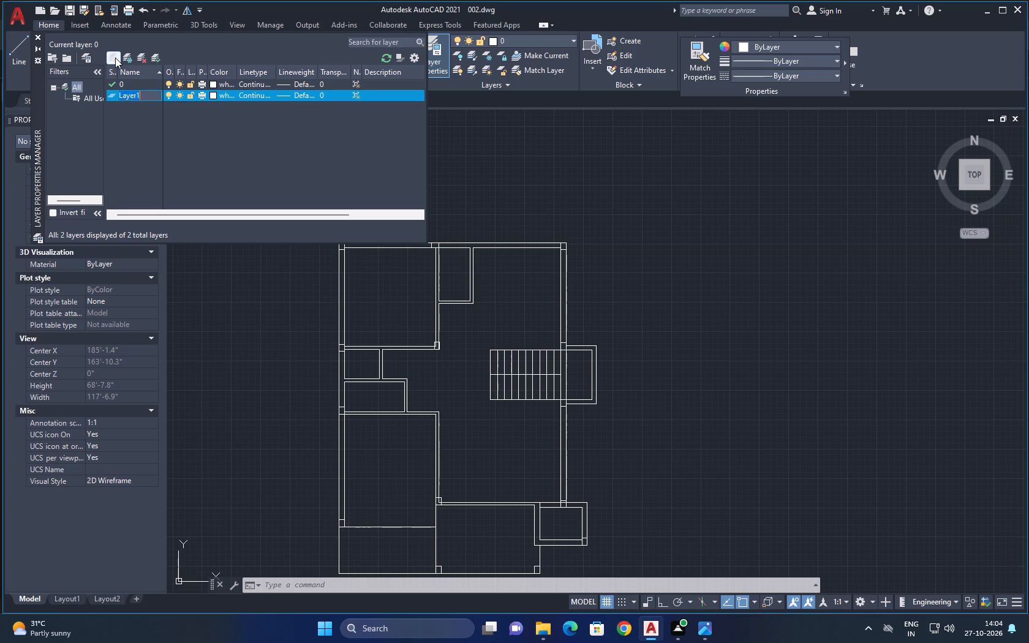
{"action": "scroll", "coordinate": [497, 325], "scroll_direction": "down", "scroll_amount": 1}
{"action": "middle_click_drag", "start_coordinate": [500, 320], "coordinate": [529, 287]}
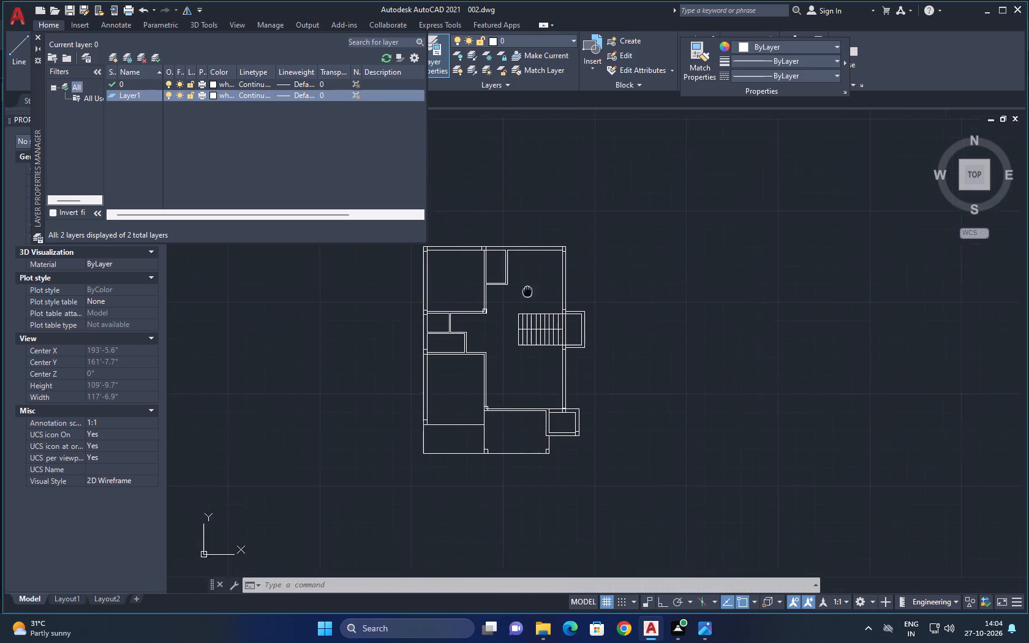
{"action": "middle_click_drag", "start_coordinate": [529, 287], "coordinate": [540, 274]}
{"action": "scroll", "coordinate": [540, 274], "scroll_direction": "up", "scroll_amount": 1}
{"action": "middle_click_drag", "start_coordinate": [555, 263], "coordinate": [604, 238]}
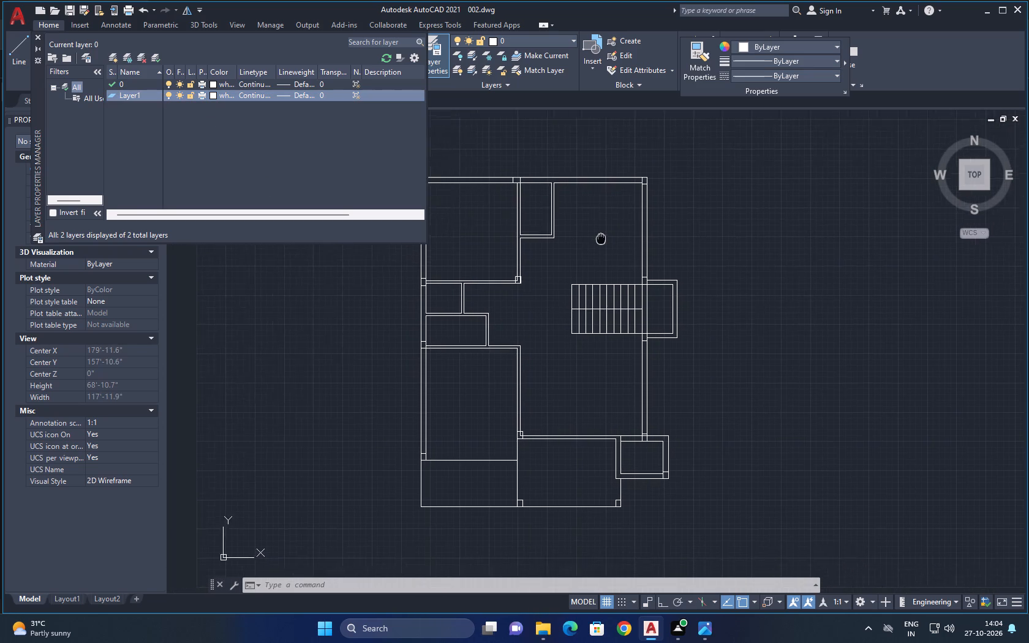
{"action": "middle_click_drag", "start_coordinate": [604, 238], "coordinate": [644, 231]}
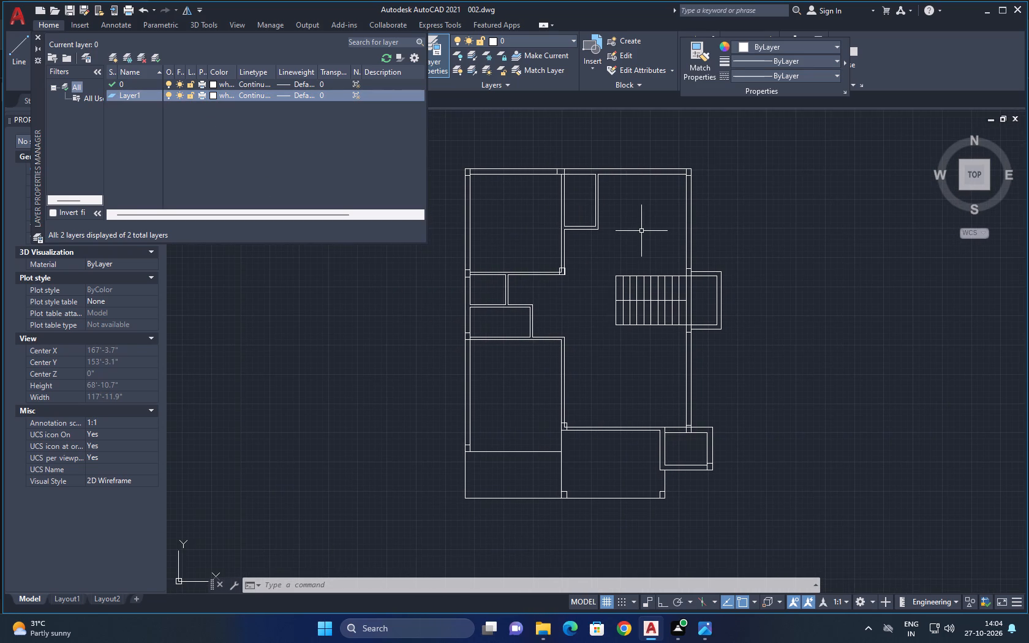
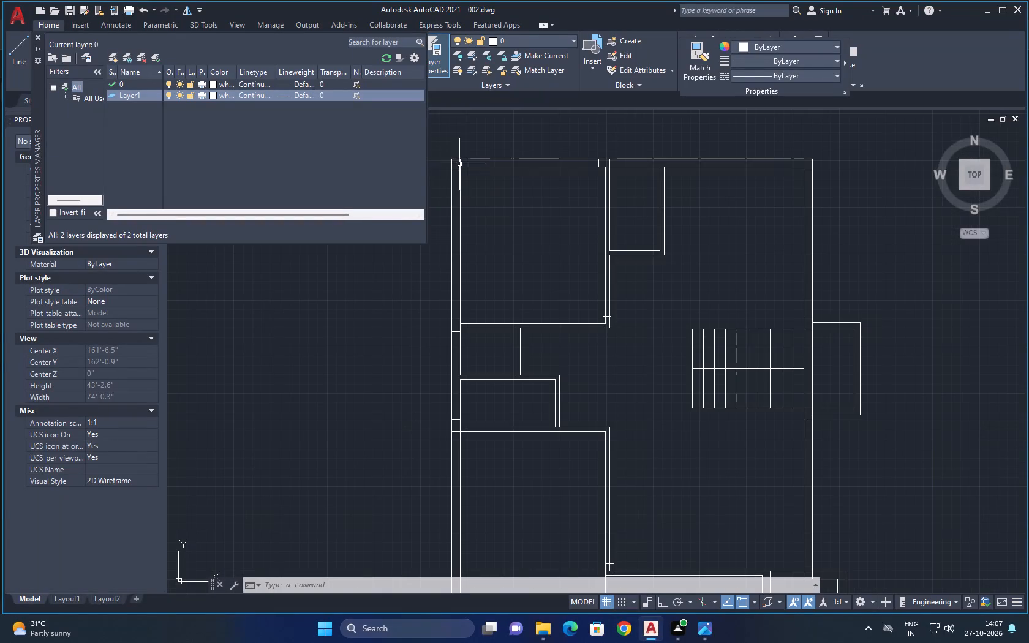
Rename the newly created layer as beams.
{"action": "left_click", "coordinate": [153, 90]}
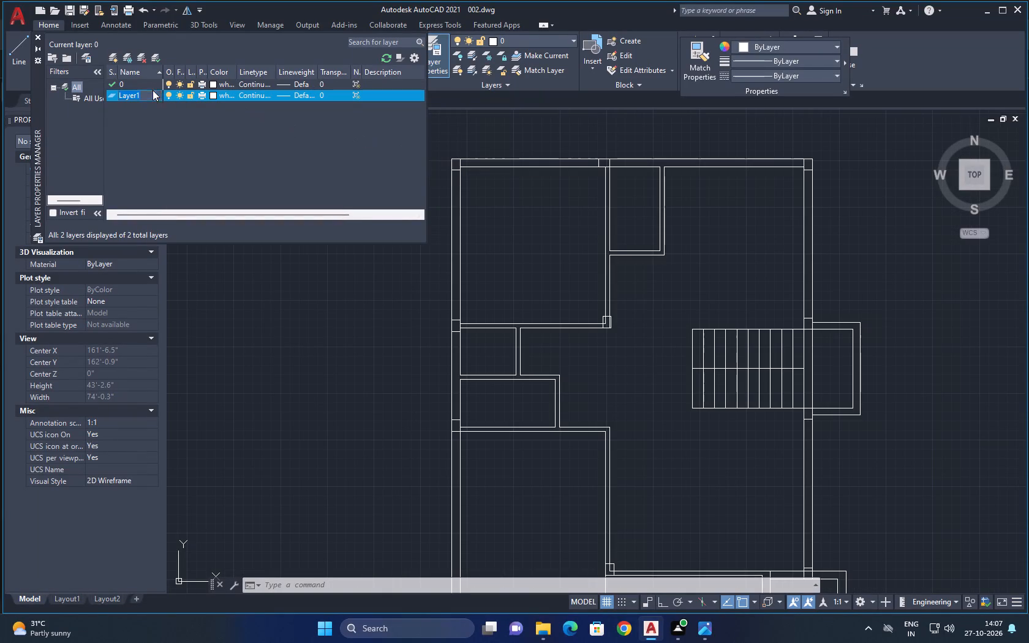
{"action": "left_click", "coordinate": [153, 91]}
{"action": "key", "text": "BackSpace"}
{"action": "key", "text": "BackSpace"}
{"action": "key", "text": "BackSpace"}
{"action": "key", "text": "BackSpace"}
{"action": "key", "text": "BackSpace"}
{"action": "key", "text": "BackSpace"}
{"action": "key", "text": "BackSpace"}
{"action": "type", "text": "beams"}
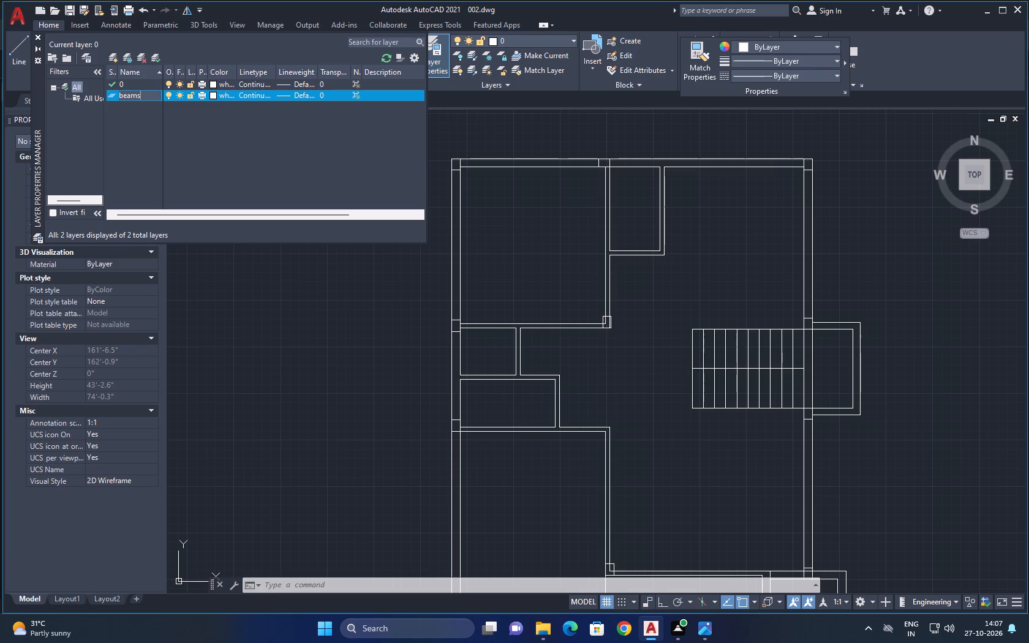
Set the beams layer's colour to index colour 120.
{"action": "left_click", "coordinate": [213, 95]}
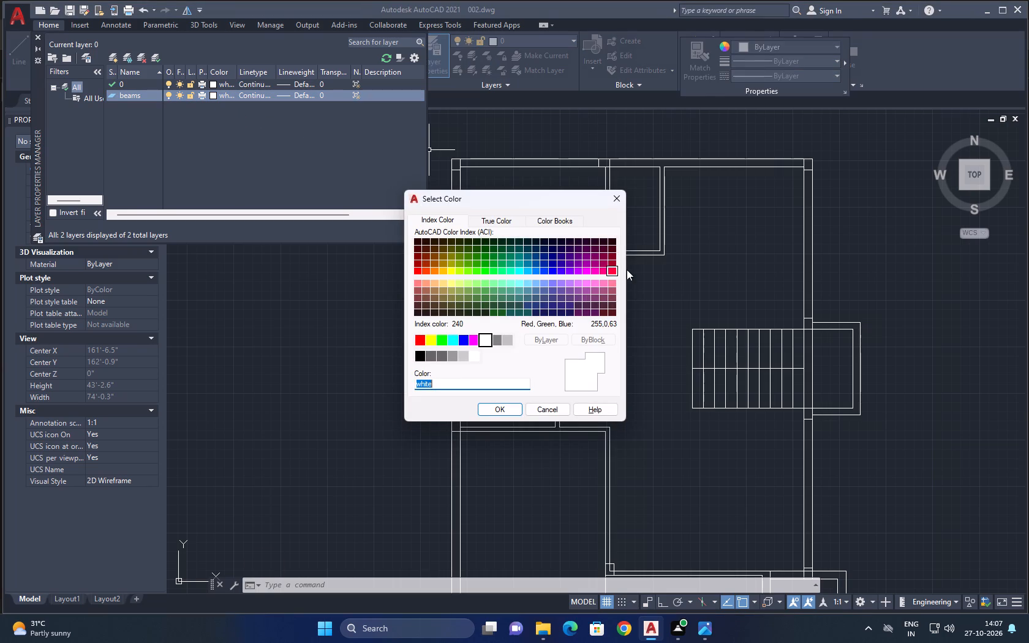
{"action": "left_click", "coordinate": [511, 274]}
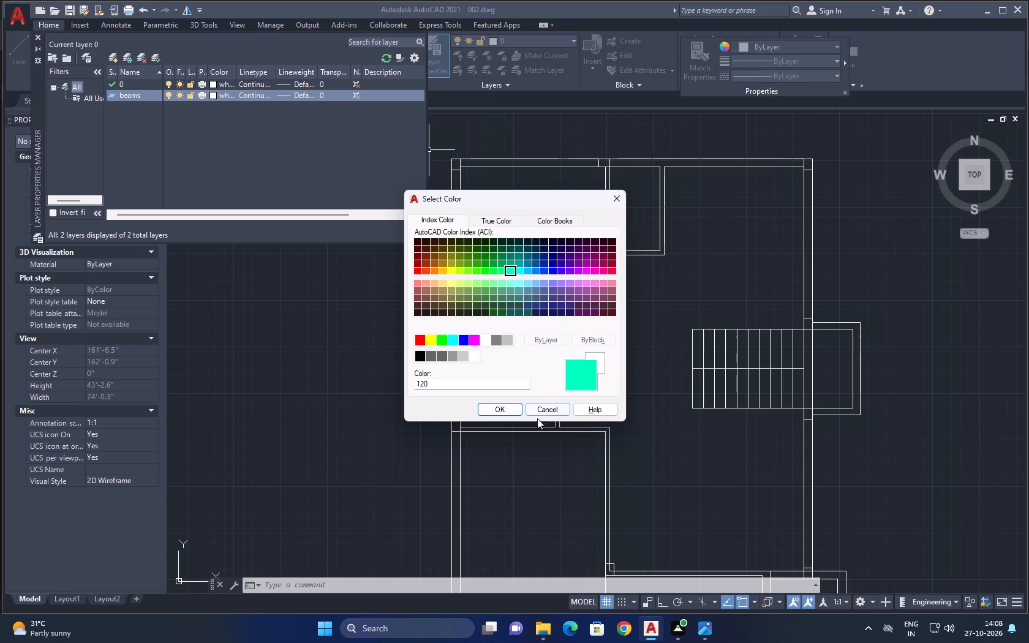
{"action": "left_click", "coordinate": [514, 410]}
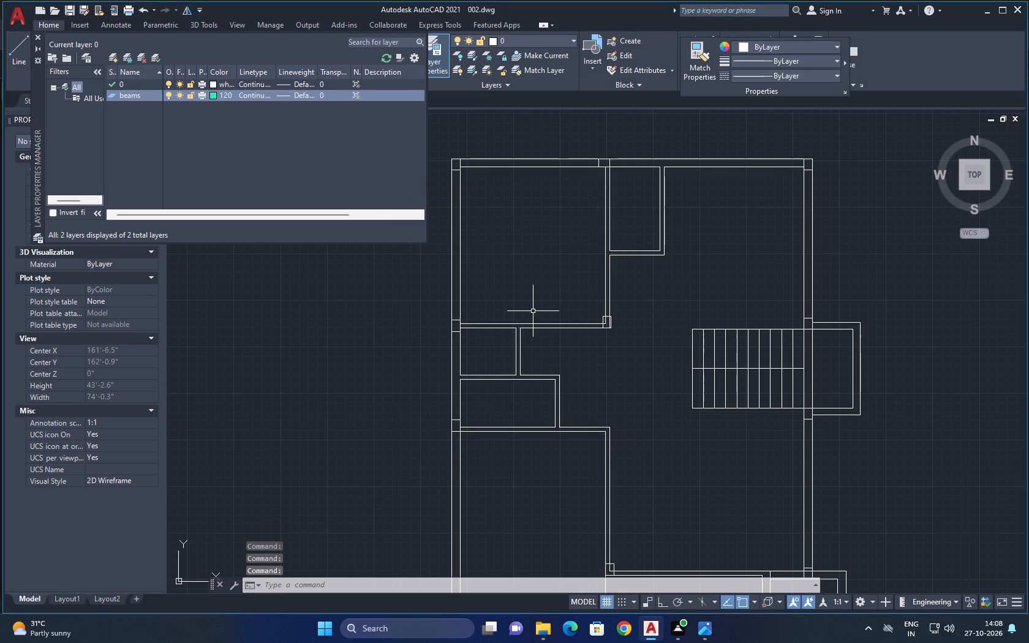
Assign all 14 column rectangles across the floor plan to the beams layer, and close the Layer Properties Manager.
{"action": "left_click", "coordinate": [459, 166]}
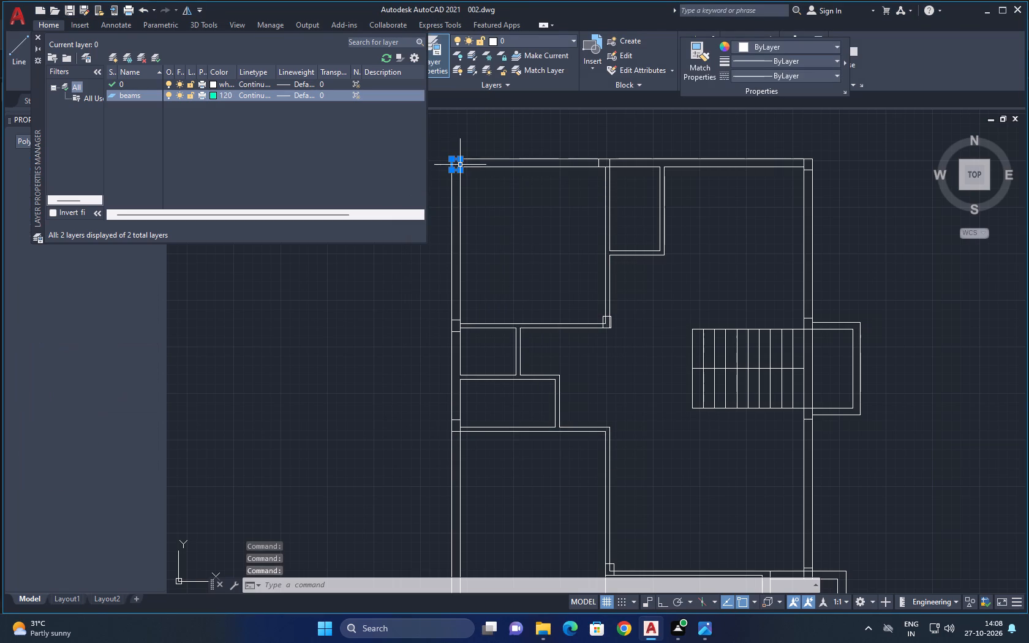
{"action": "left_click", "coordinate": [611, 165]}
{"action": "left_click", "coordinate": [807, 168]}
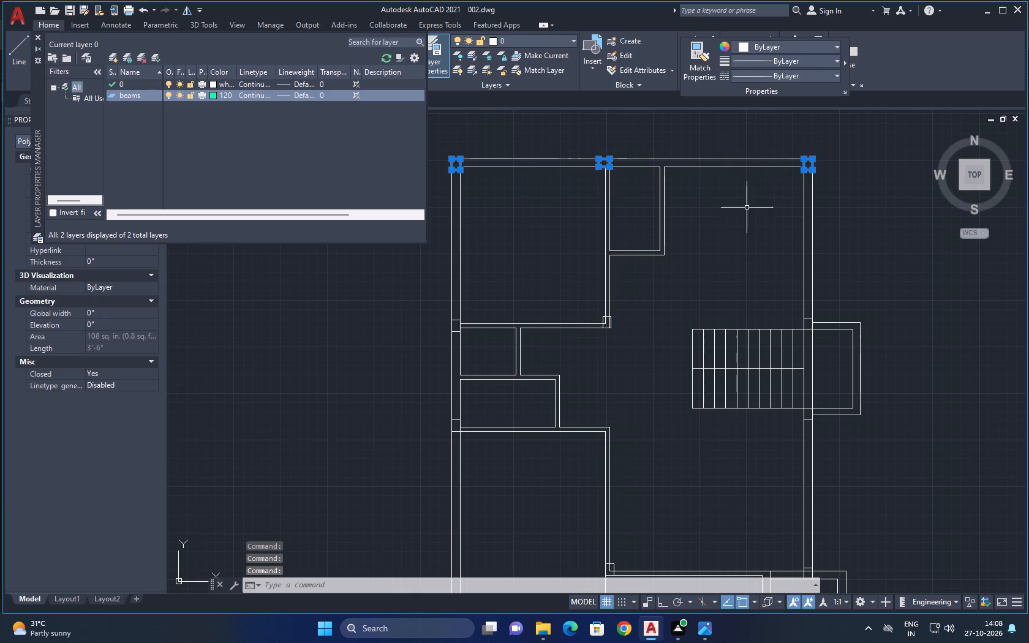
{"action": "left_click", "coordinate": [456, 332]}
{"action": "left_click", "coordinate": [610, 322]}
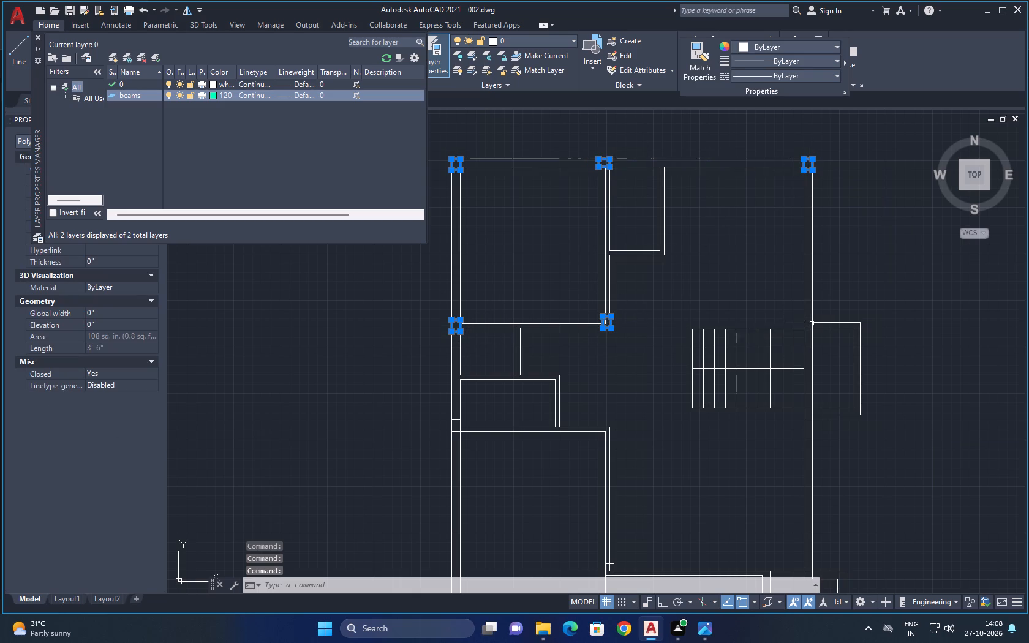
{"action": "left_click", "coordinate": [812, 324]}
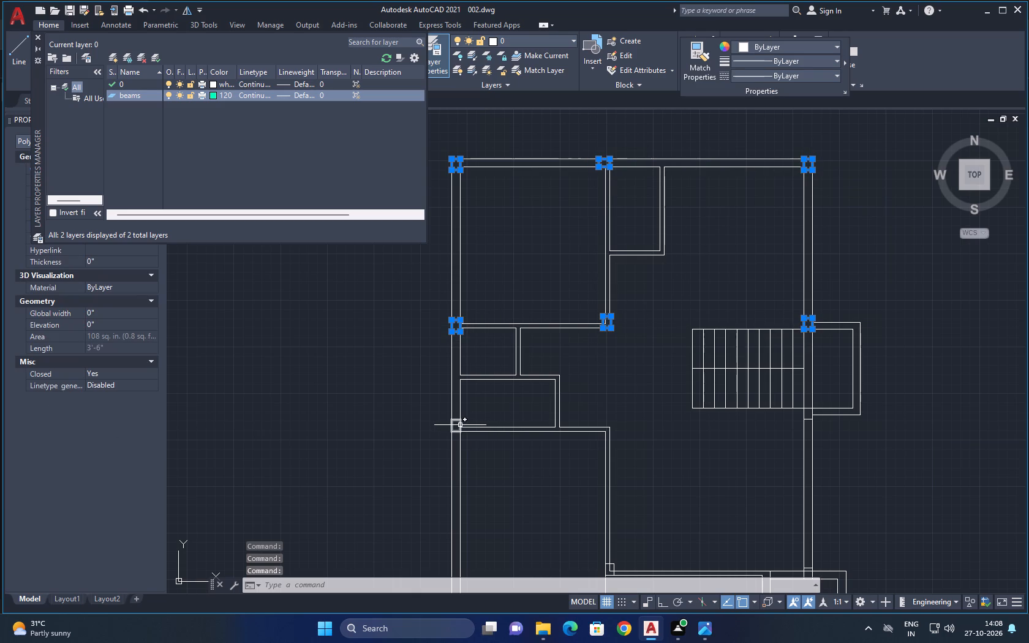
{"action": "left_click", "coordinate": [460, 425]}
{"action": "left_click", "coordinate": [809, 418]}
{"action": "middle_click_drag", "start_coordinate": [687, 385], "coordinate": [687, 340]}
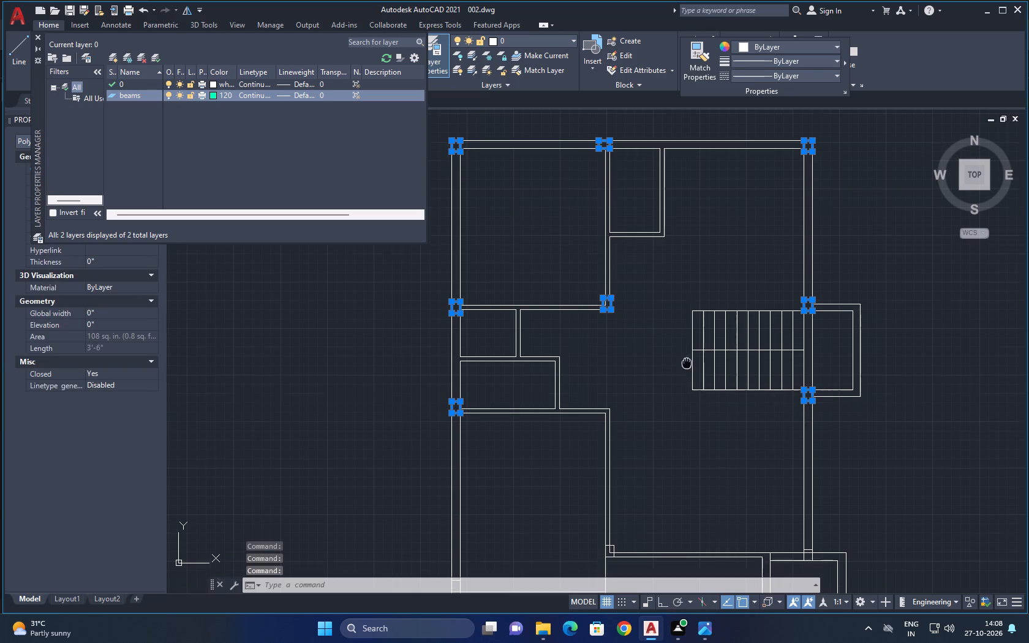
{"action": "middle_click_drag", "start_coordinate": [687, 340], "coordinate": [655, 225]}
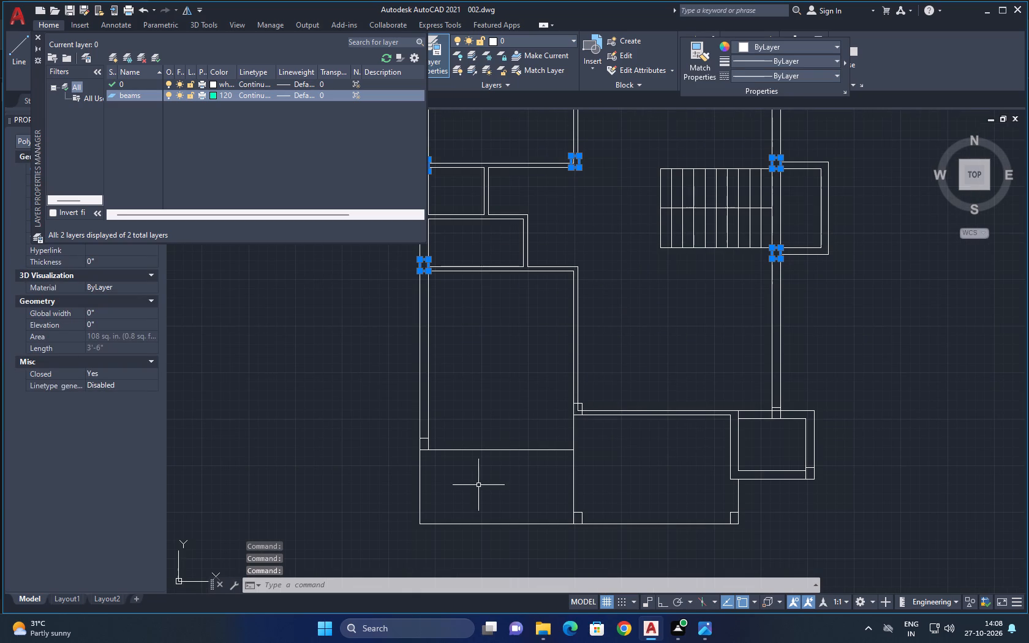
{"action": "left_click", "coordinate": [429, 440]}
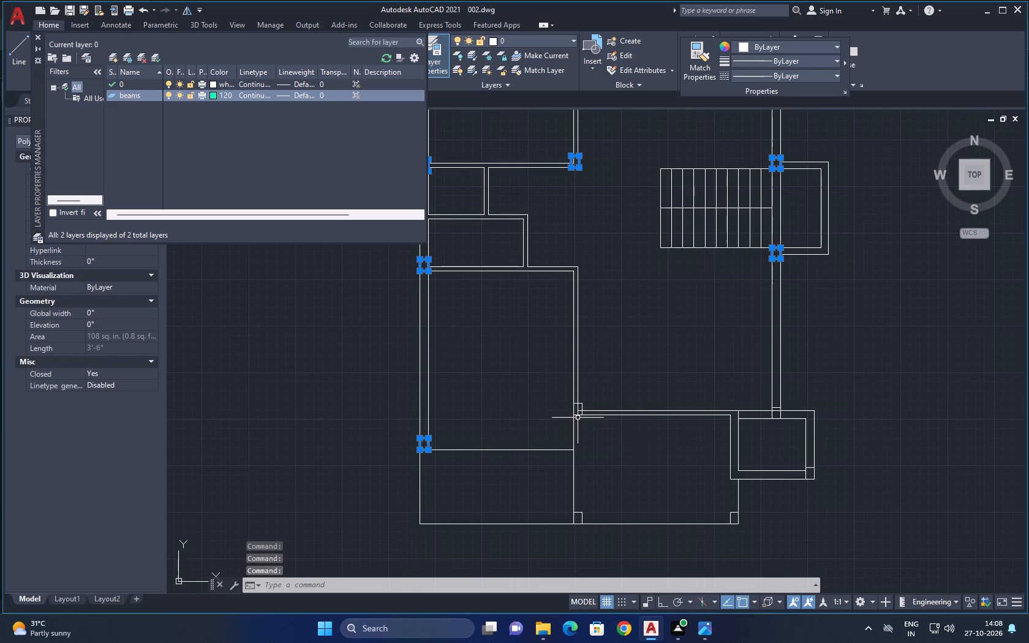
{"action": "left_click", "coordinate": [580, 416]}
{"action": "left_click", "coordinate": [772, 414]}
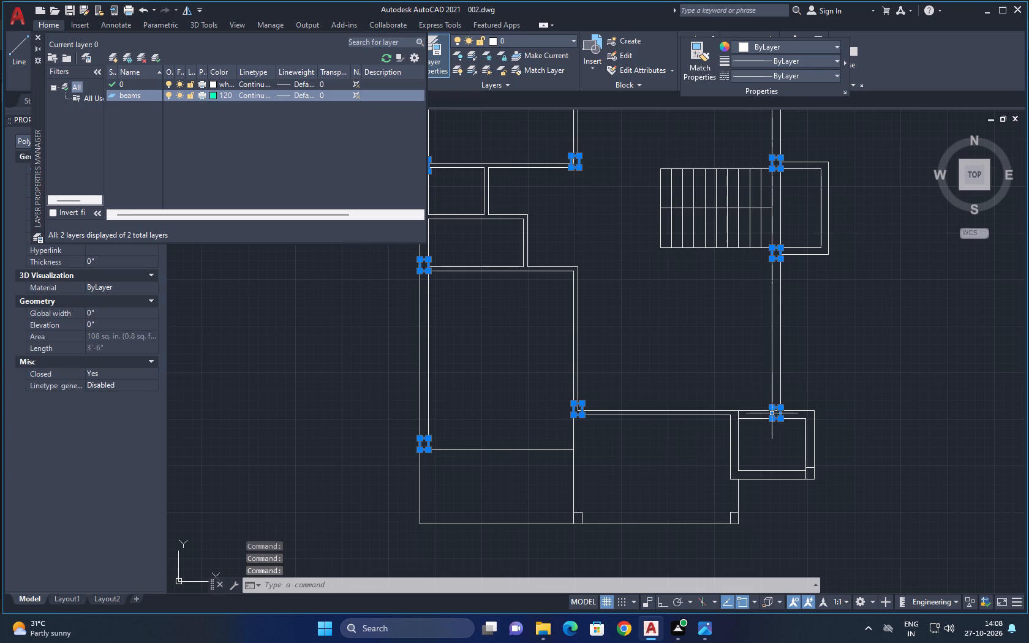
{"action": "left_click", "coordinate": [806, 472]}
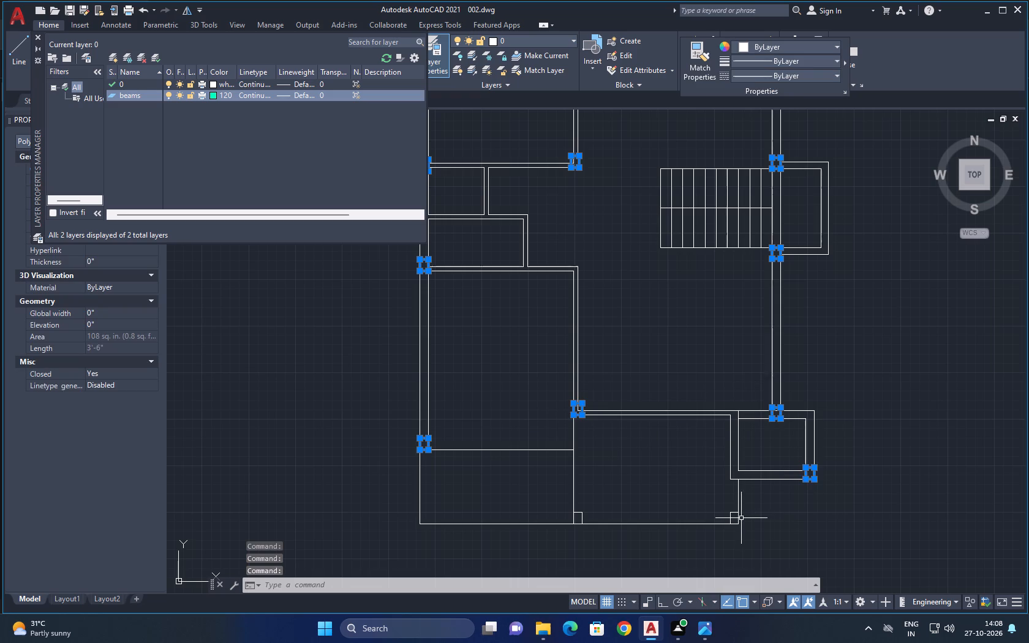
{"action": "left_click", "coordinate": [734, 513]}
{"action": "left_click", "coordinate": [575, 513]}
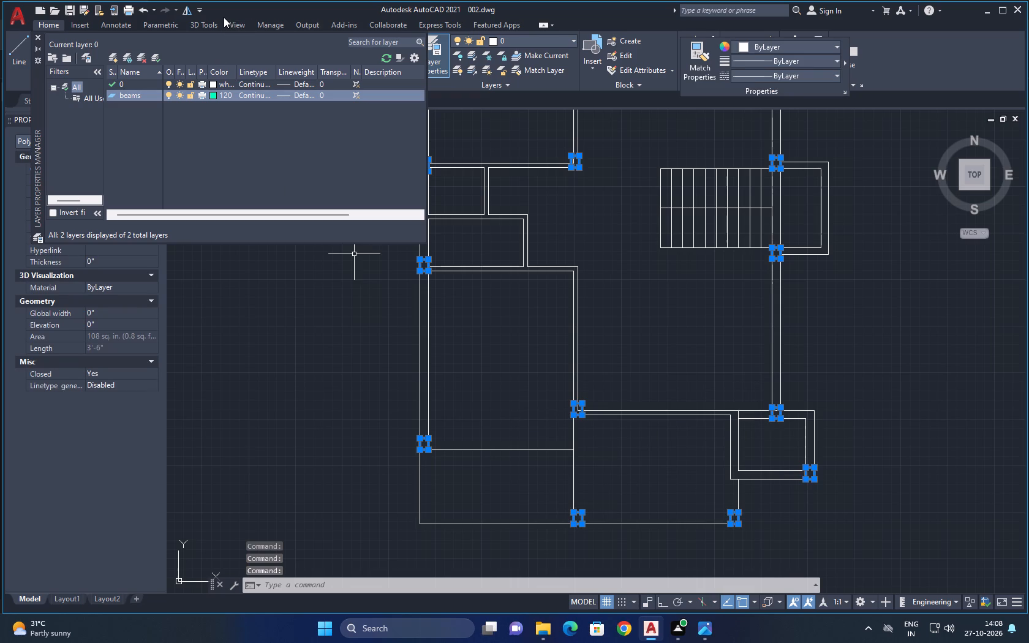
{"action": "left_click_drag", "start_coordinate": [224, 17], "coordinate": [224, 7]}
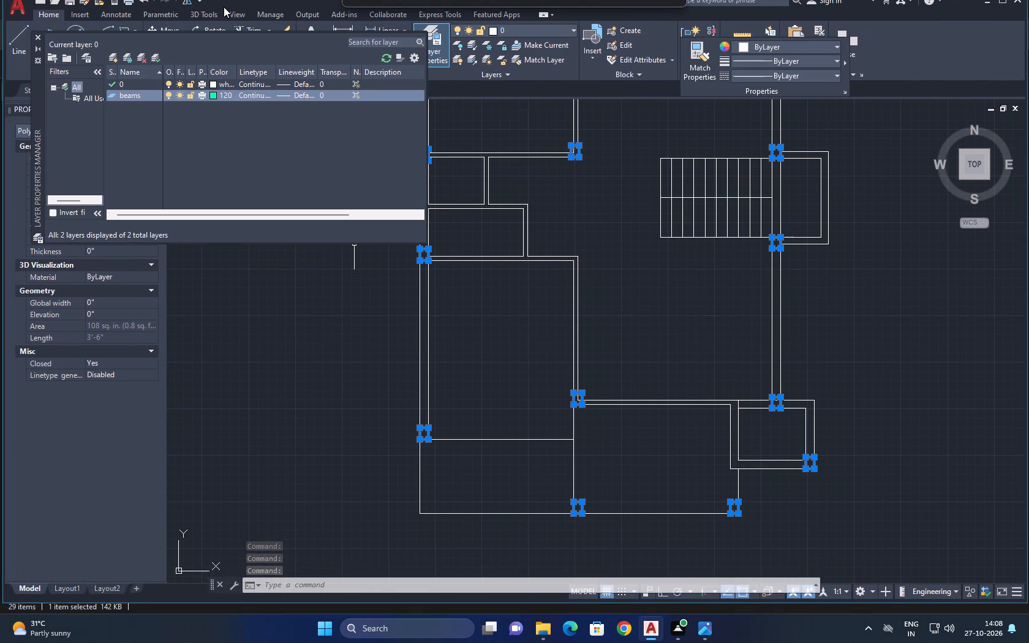
{"action": "left_click_drag", "start_coordinate": [224, 7], "coordinate": [224, 9]}
{"action": "left_click_drag", "start_coordinate": [230, 38], "coordinate": [254, 55]}
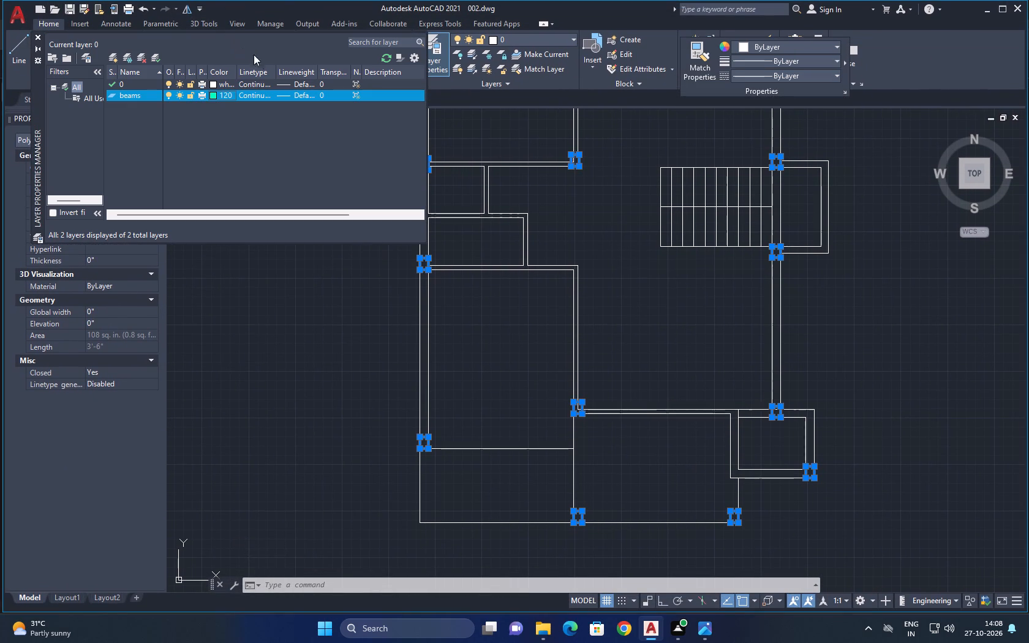
{"action": "left_click_drag", "start_coordinate": [254, 55], "coordinate": [275, 61]}
{"action": "left_click_drag", "start_coordinate": [32, 152], "coordinate": [184, 130]}
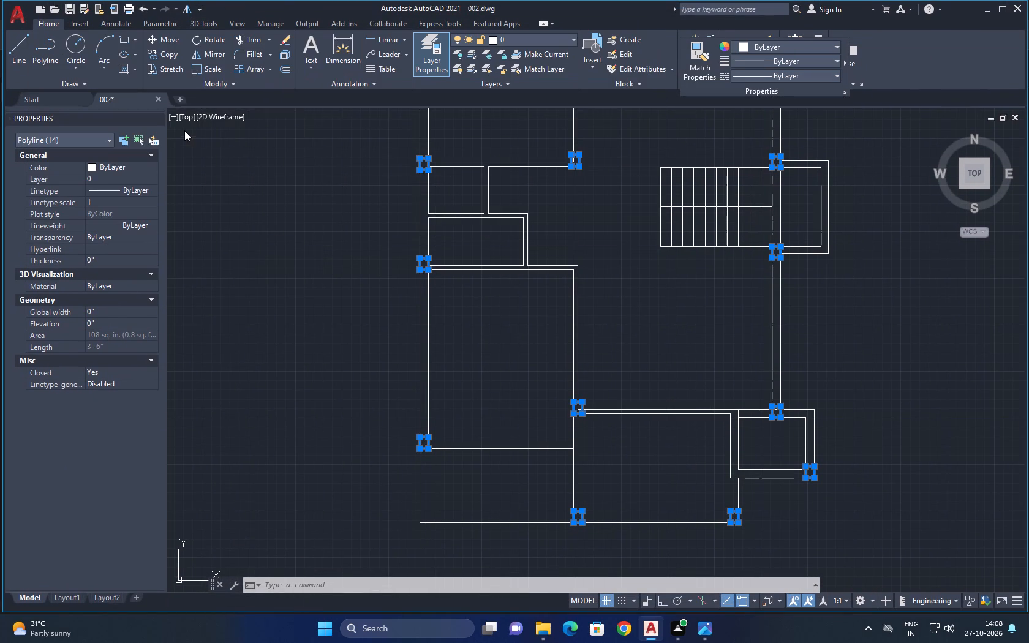
{"action": "left_click_drag", "start_coordinate": [184, 130], "coordinate": [195, 77]}
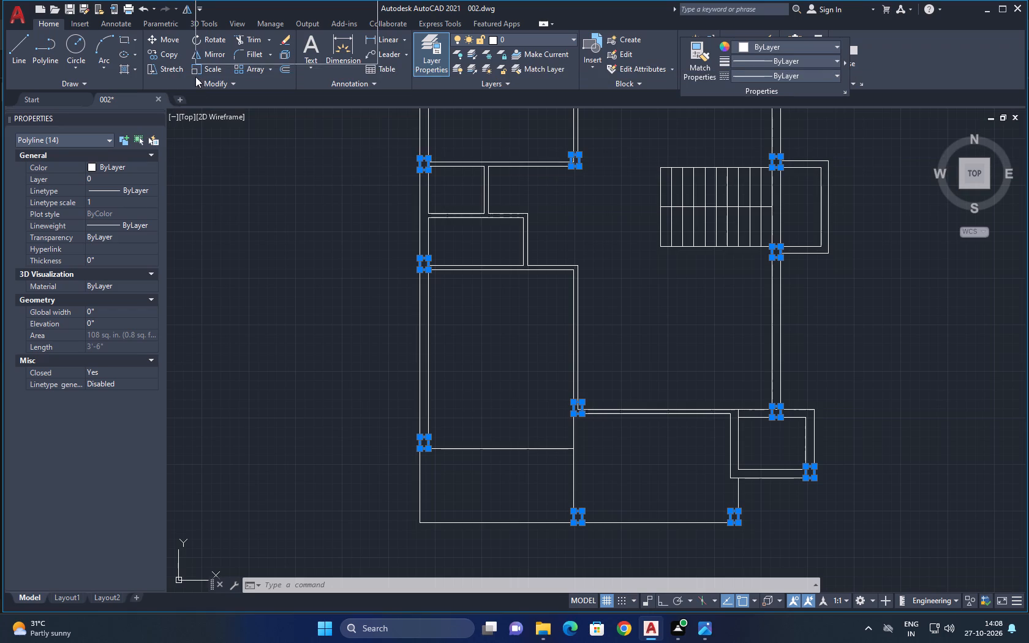
{"action": "left_click_drag", "start_coordinate": [195, 77], "coordinate": [222, 246]}
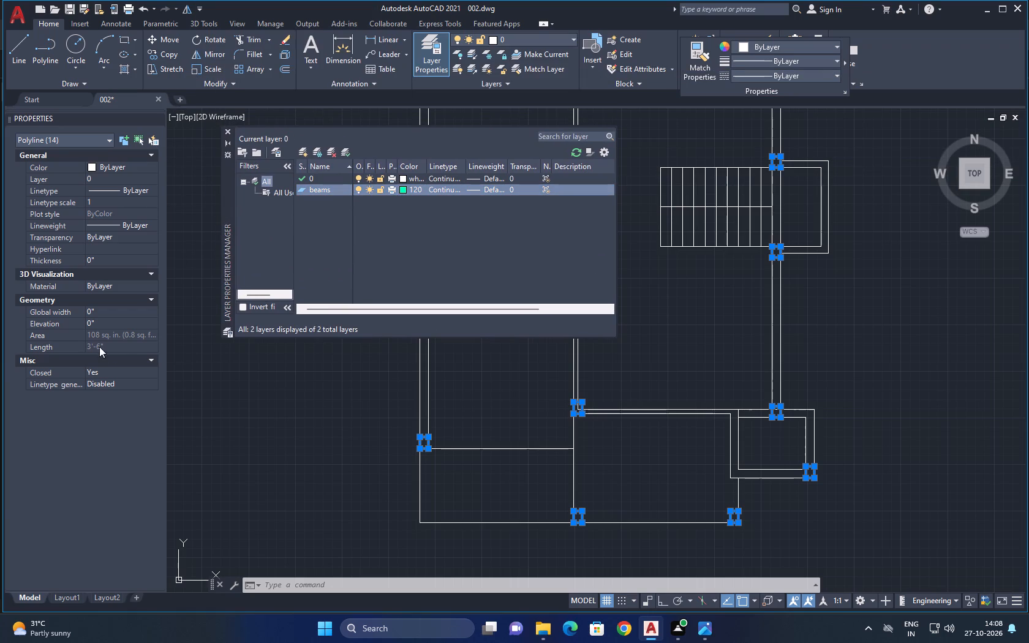
{"action": "left_click", "coordinate": [144, 176]}
{"action": "left_click", "coordinate": [145, 178]}
{"action": "left_click", "coordinate": [146, 203]}
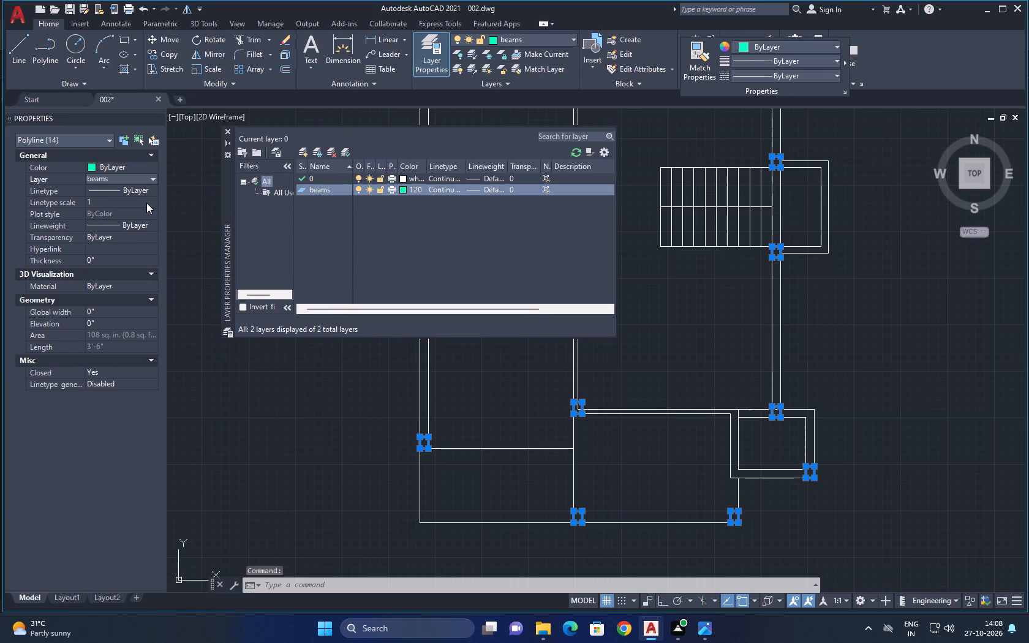
{"action": "key", "text": "Escape"}
{"action": "key", "text": "Escape"}
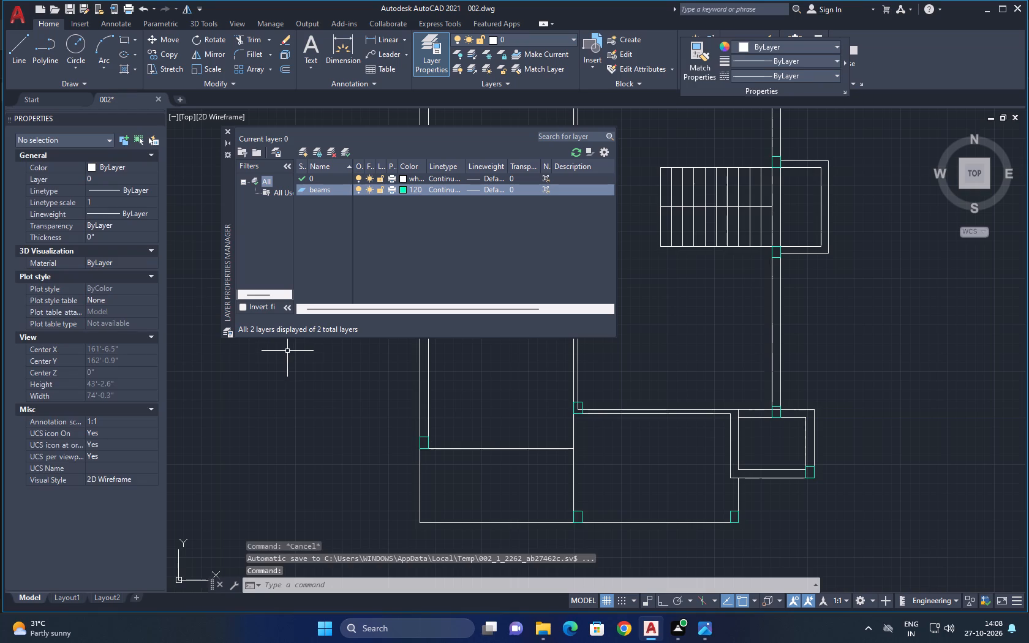
{"action": "key", "text": "Escape"}
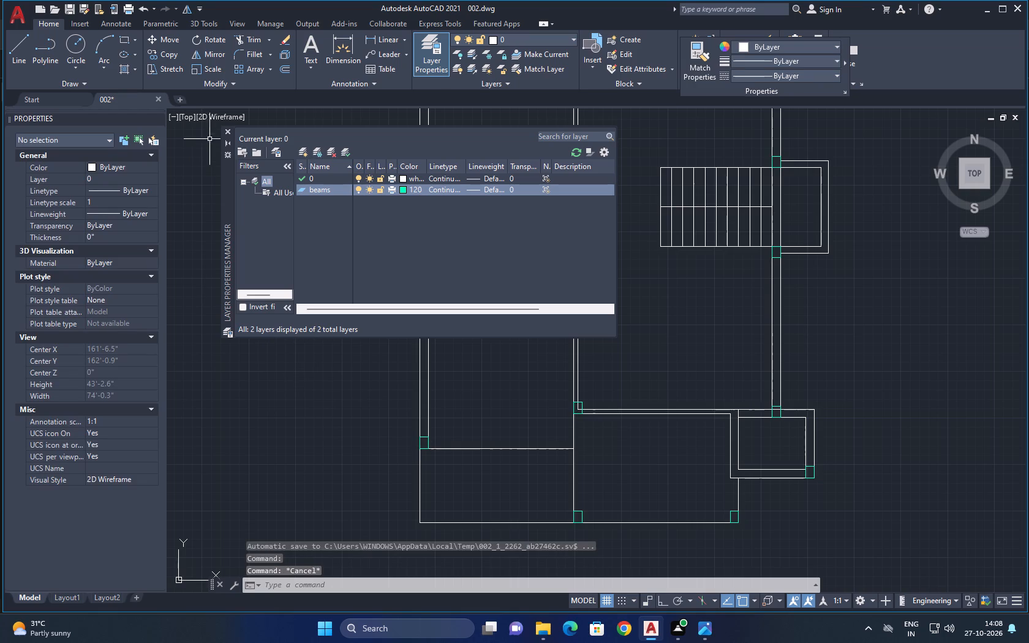
{"action": "left_click", "coordinate": [226, 133]}
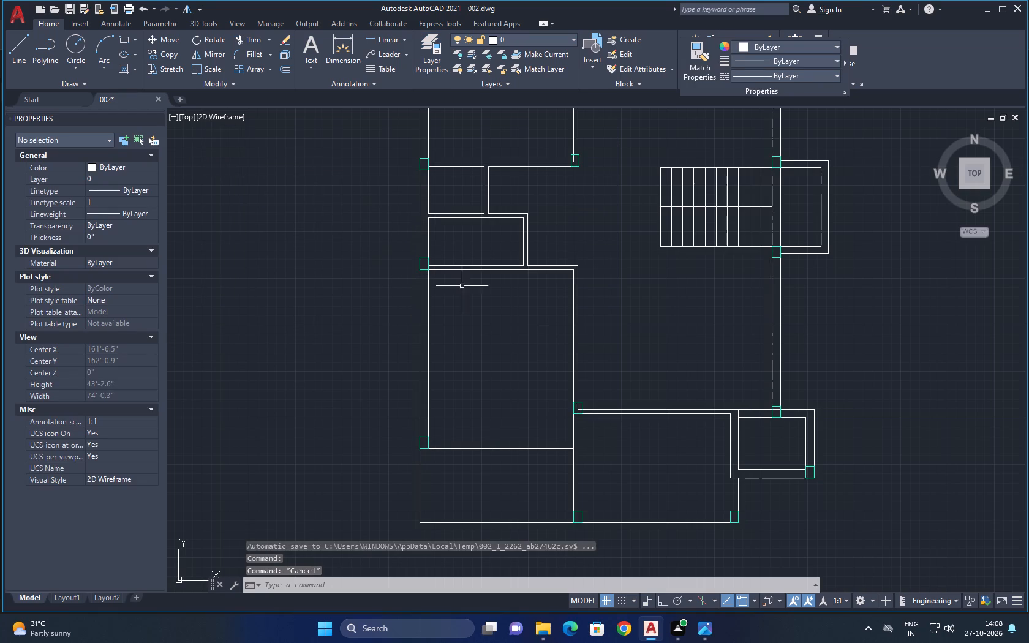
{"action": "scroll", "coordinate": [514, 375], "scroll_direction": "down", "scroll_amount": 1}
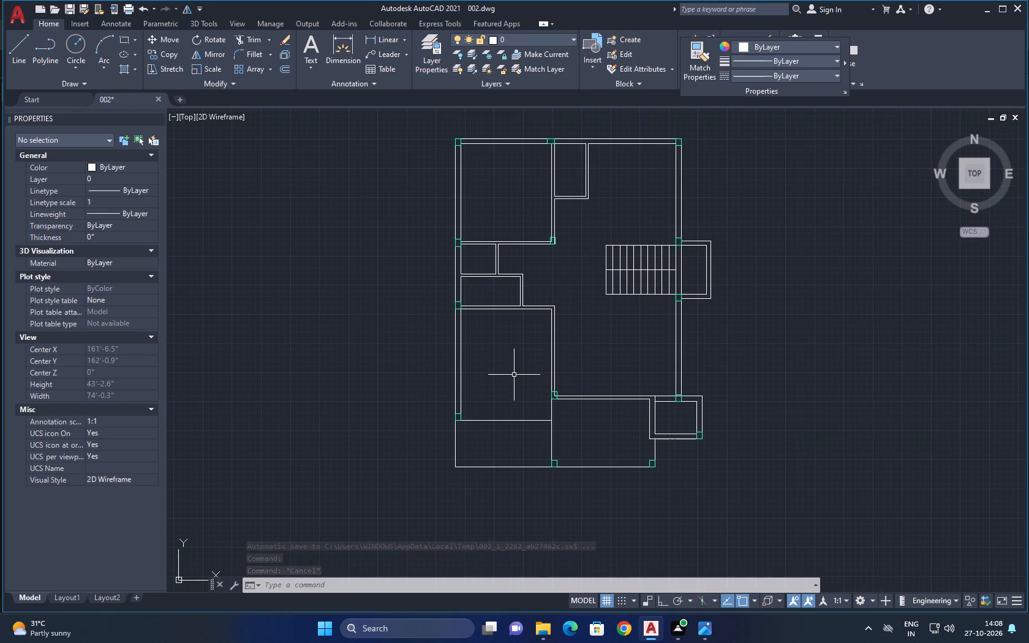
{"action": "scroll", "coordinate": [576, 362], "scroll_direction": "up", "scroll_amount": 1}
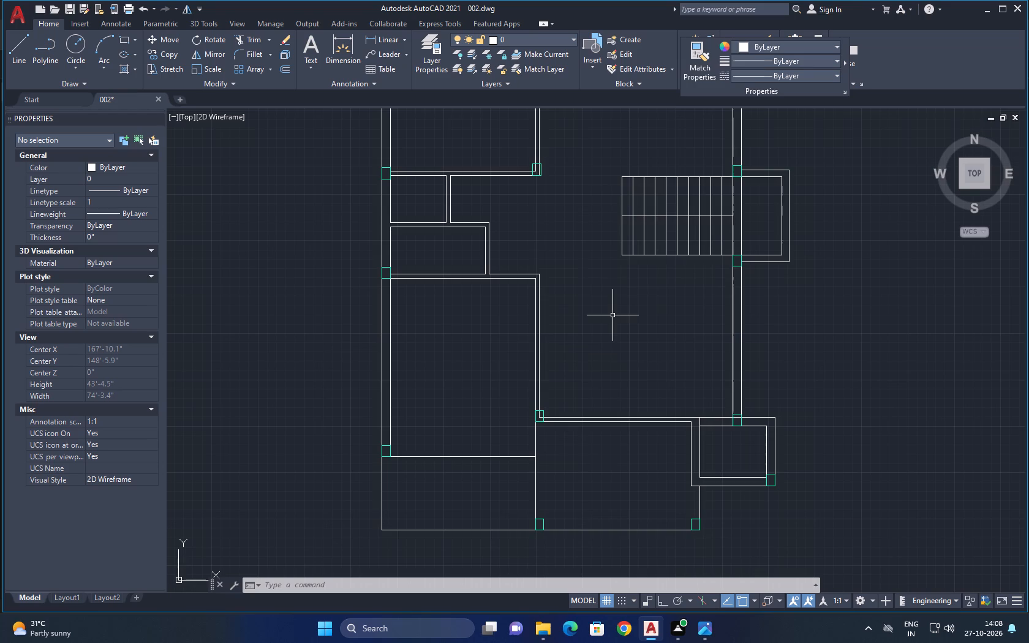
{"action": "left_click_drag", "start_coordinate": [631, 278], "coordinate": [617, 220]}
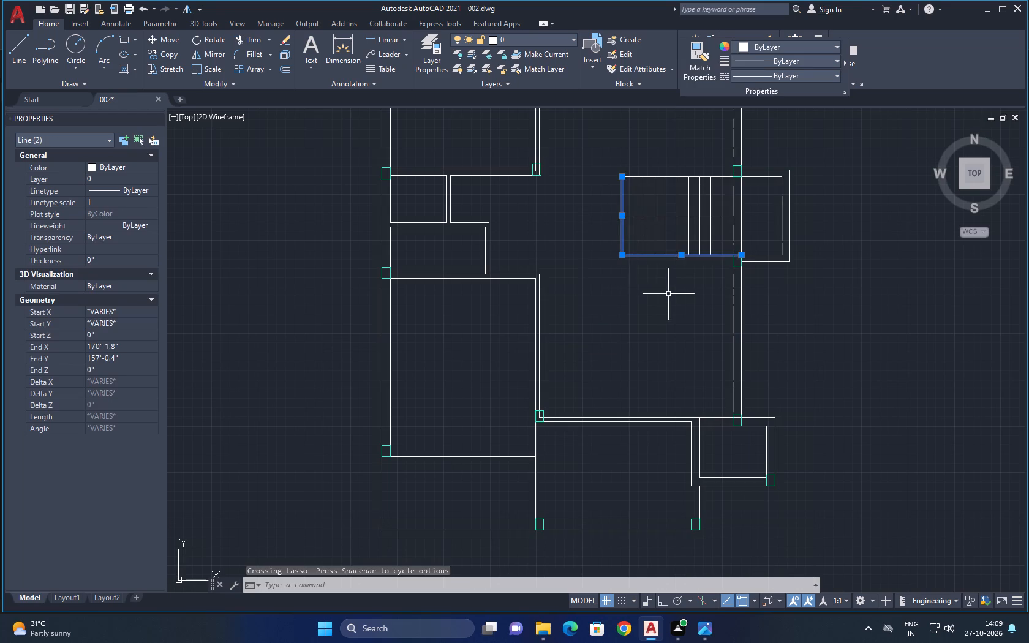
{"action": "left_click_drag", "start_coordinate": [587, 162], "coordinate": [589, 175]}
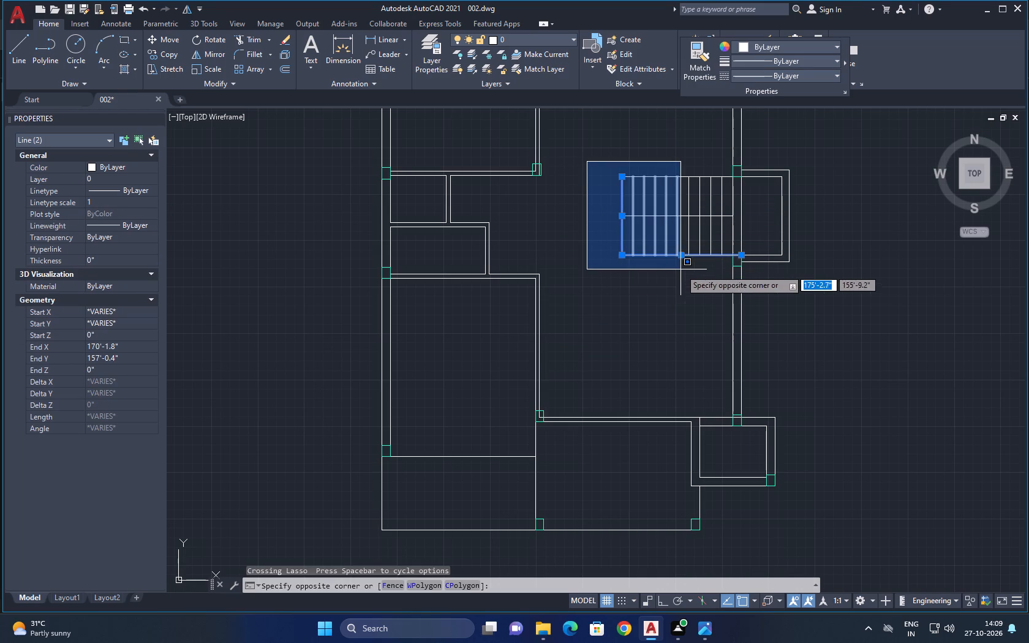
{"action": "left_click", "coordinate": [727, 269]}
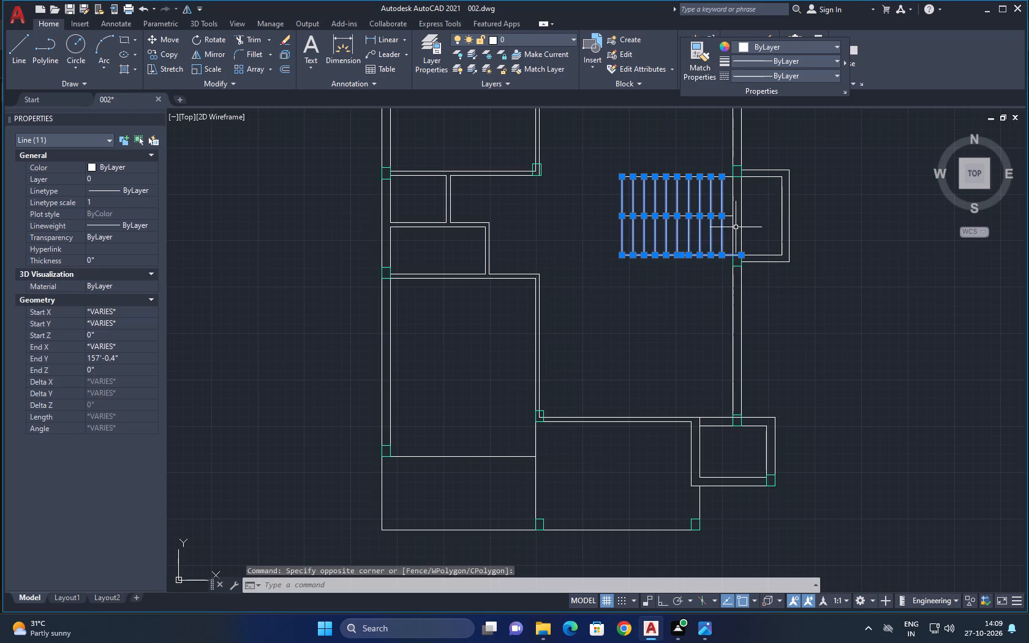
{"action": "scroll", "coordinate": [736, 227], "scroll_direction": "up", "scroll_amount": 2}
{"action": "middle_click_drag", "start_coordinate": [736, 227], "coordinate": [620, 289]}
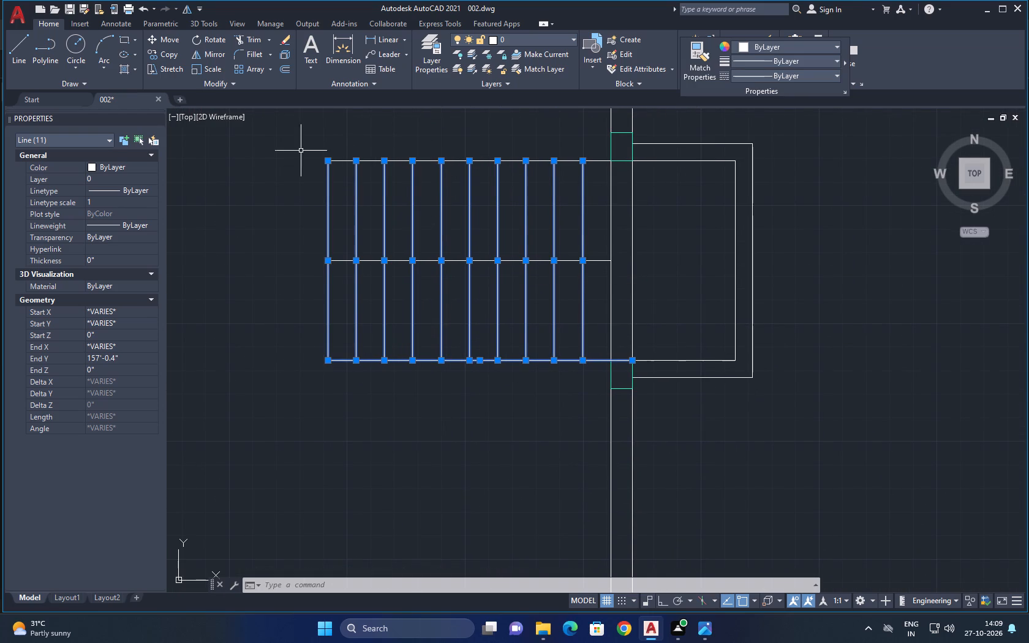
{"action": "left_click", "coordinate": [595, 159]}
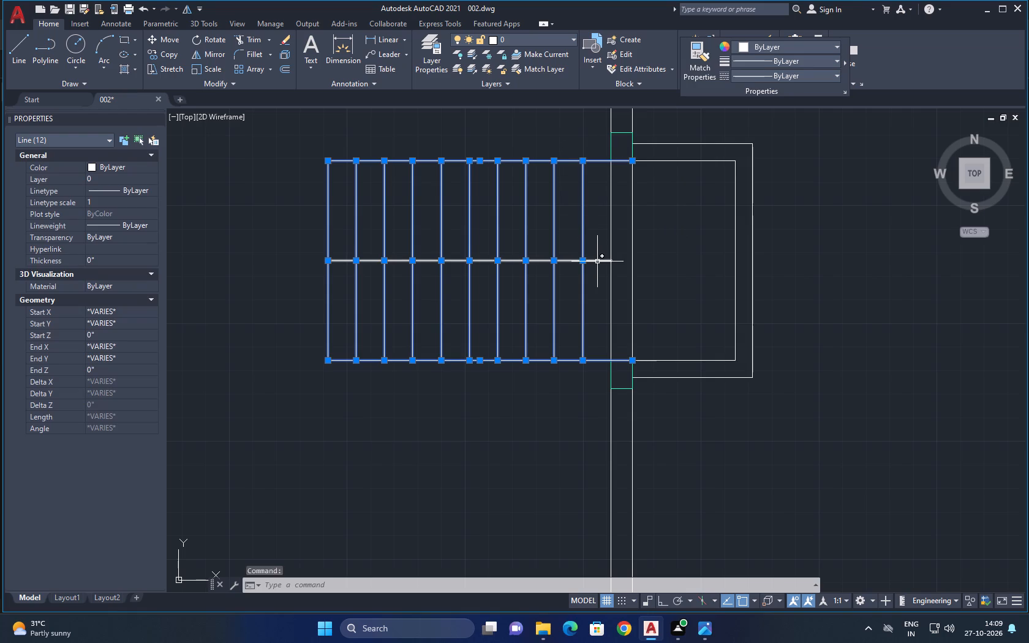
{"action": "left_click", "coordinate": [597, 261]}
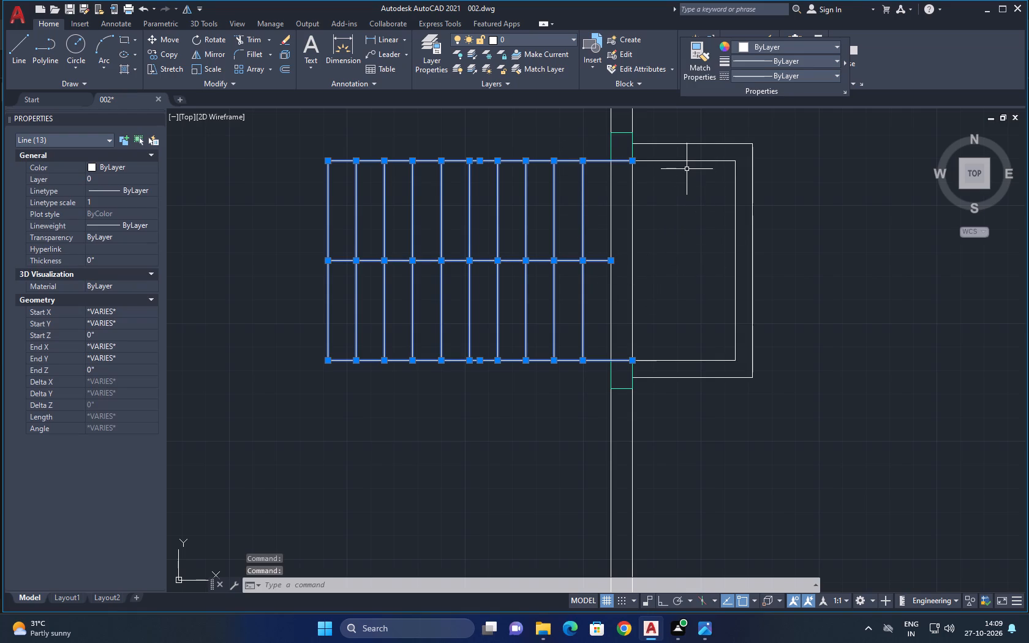
Create a new layer named stairs with index colour 64, and close the Layer Properties Manager.
{"action": "left_click", "coordinate": [422, 55]}
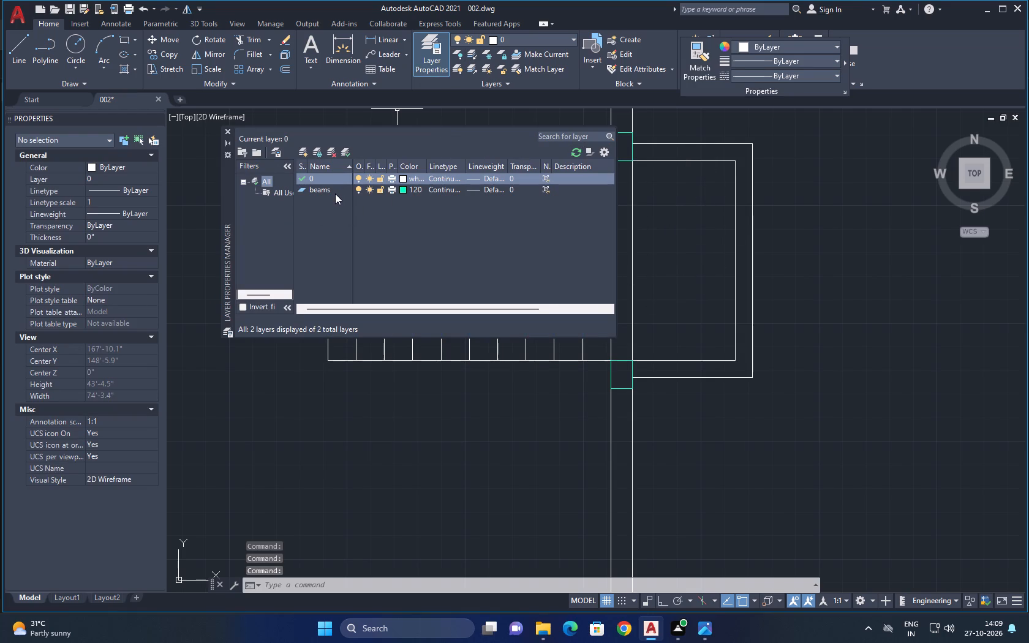
{"action": "left_click", "coordinate": [307, 152]}
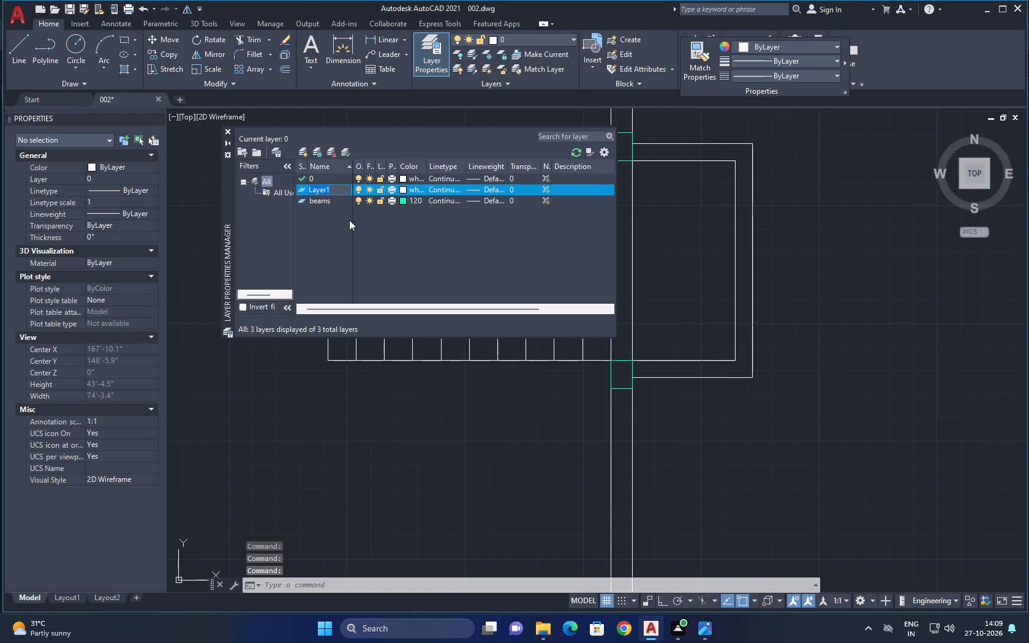
{"action": "key", "text": "BackSpace"}
{"action": "type", "text": "stairs"}
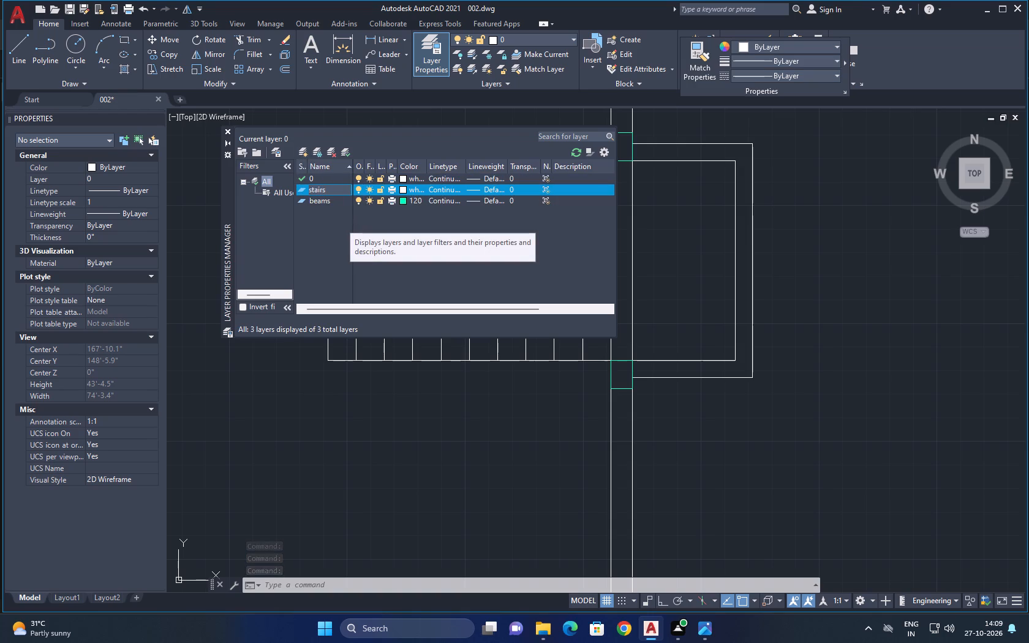
{"action": "left_click", "coordinate": [399, 185]}
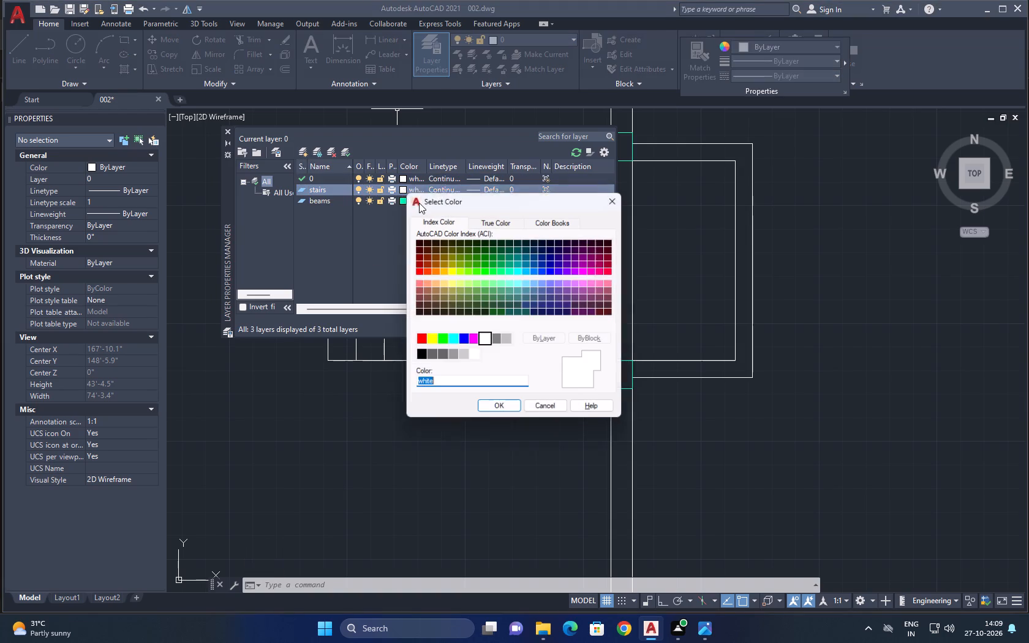
{"action": "left_click", "coordinate": [460, 258]}
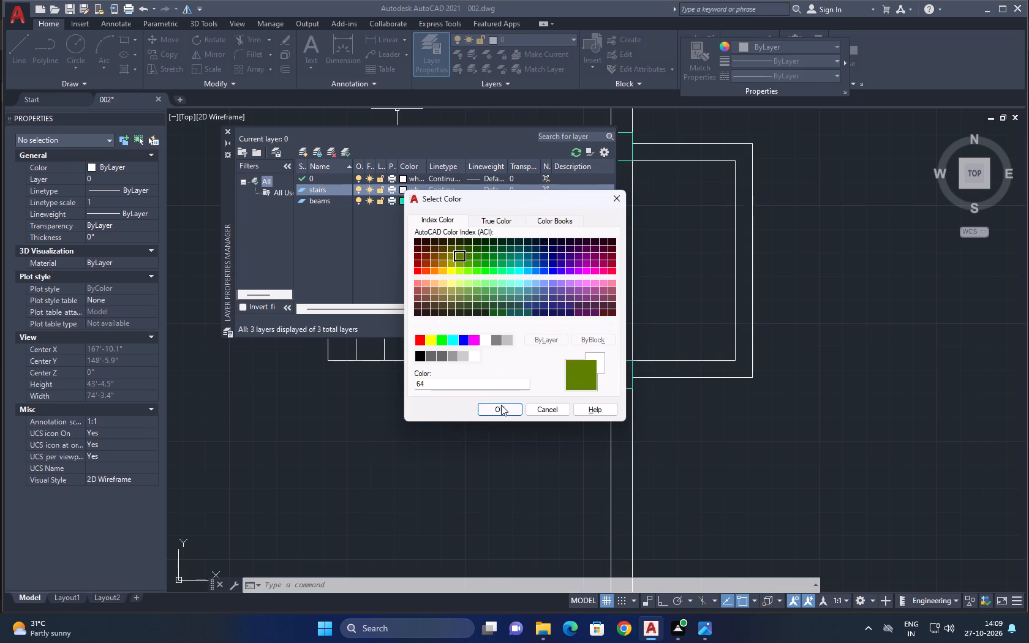
{"action": "left_click", "coordinate": [501, 408]}
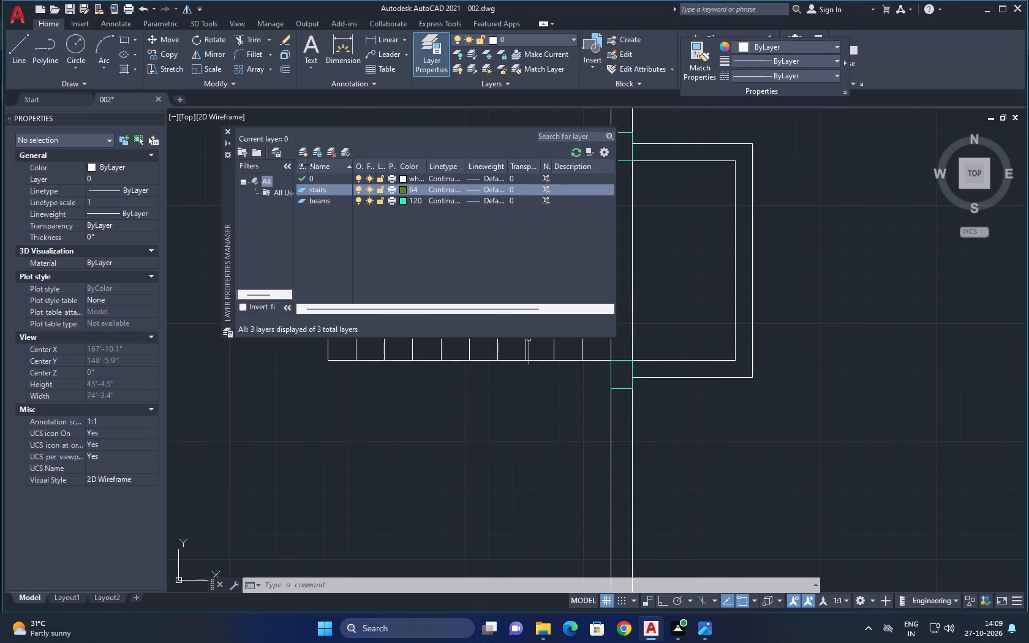
{"action": "left_click", "coordinate": [227, 132]}
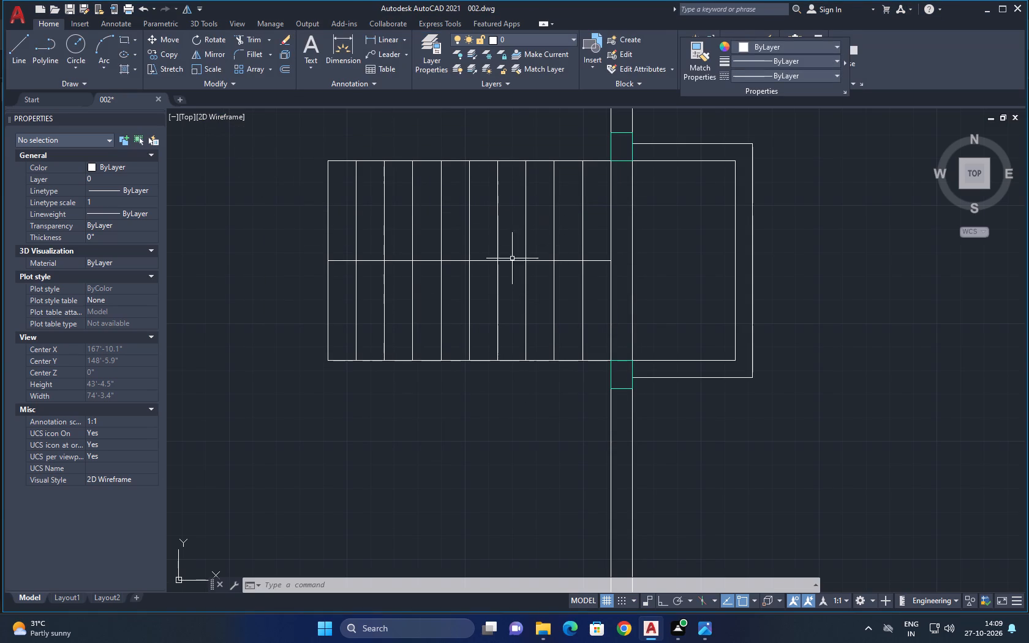
Assign all 13 staircase lines, including the treads, the two side lines and the middle line, to the stairs layer.
{"action": "left_click", "coordinate": [307, 151]}
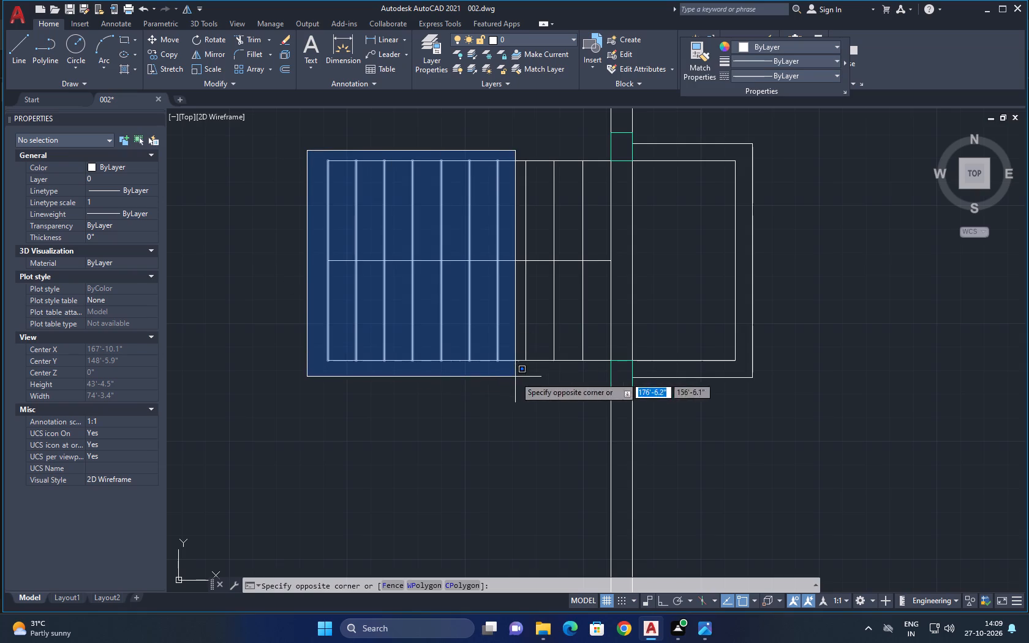
{"action": "left_click", "coordinate": [587, 383]}
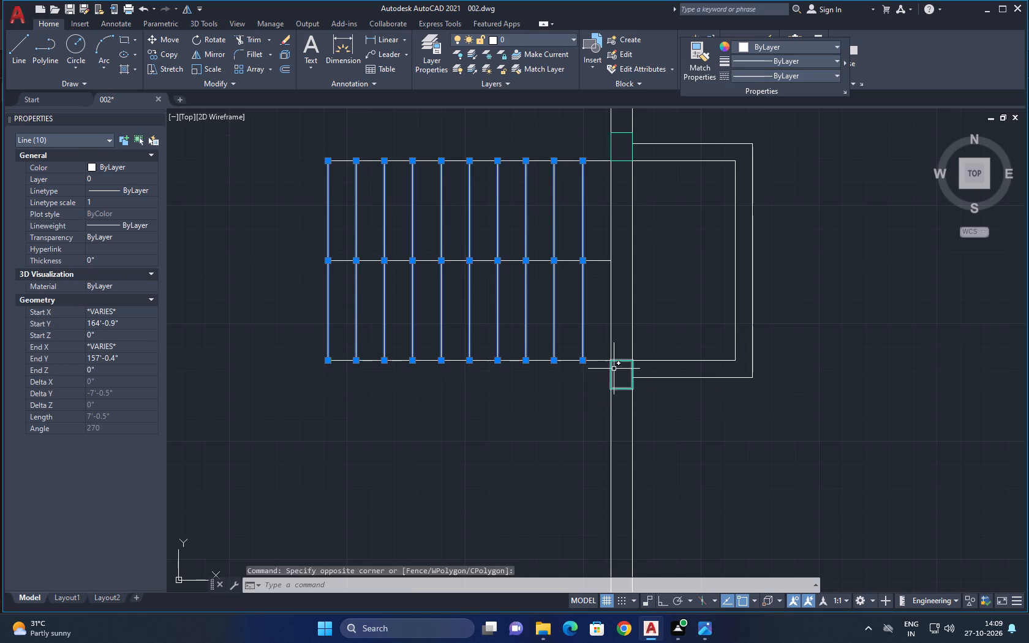
{"action": "left_click", "coordinate": [260, 140]}
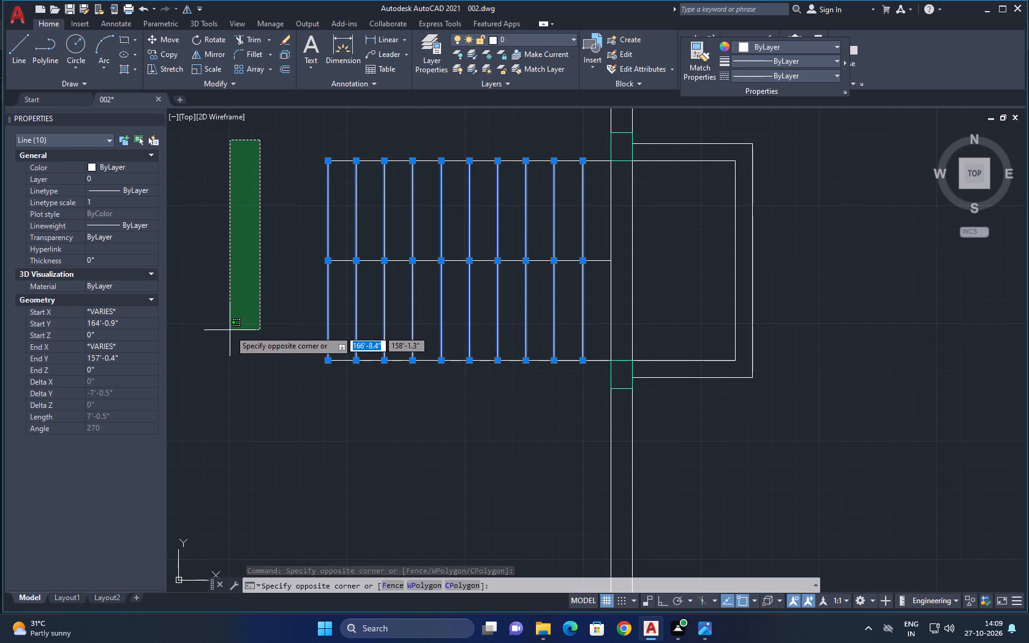
{"action": "key", "text": "Escape"}
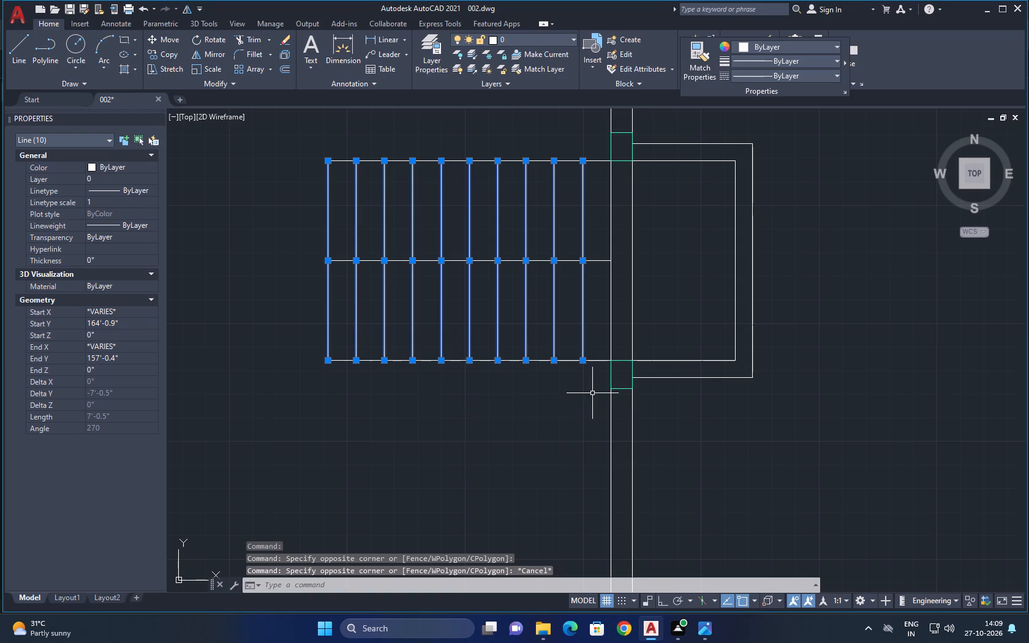
{"action": "left_click", "coordinate": [594, 393]}
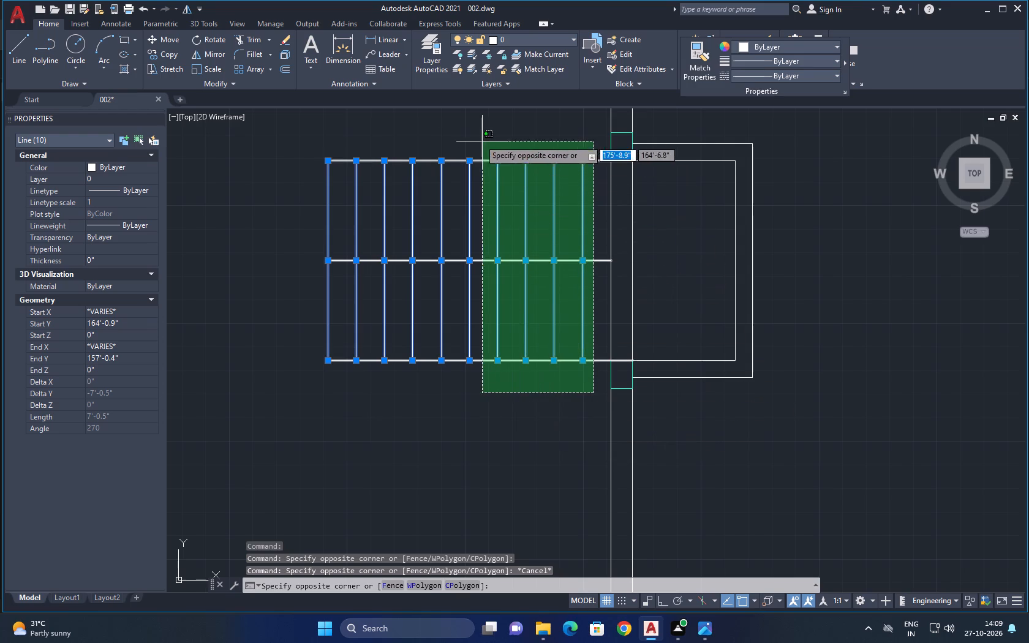
{"action": "left_click", "coordinate": [293, 117]}
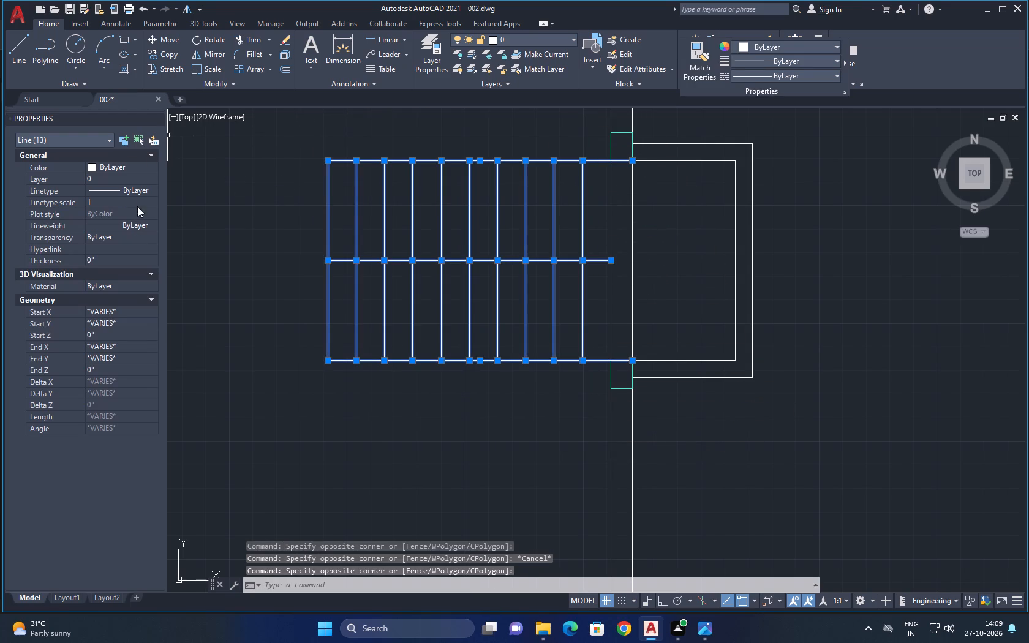
{"action": "left_click", "coordinate": [143, 167]}
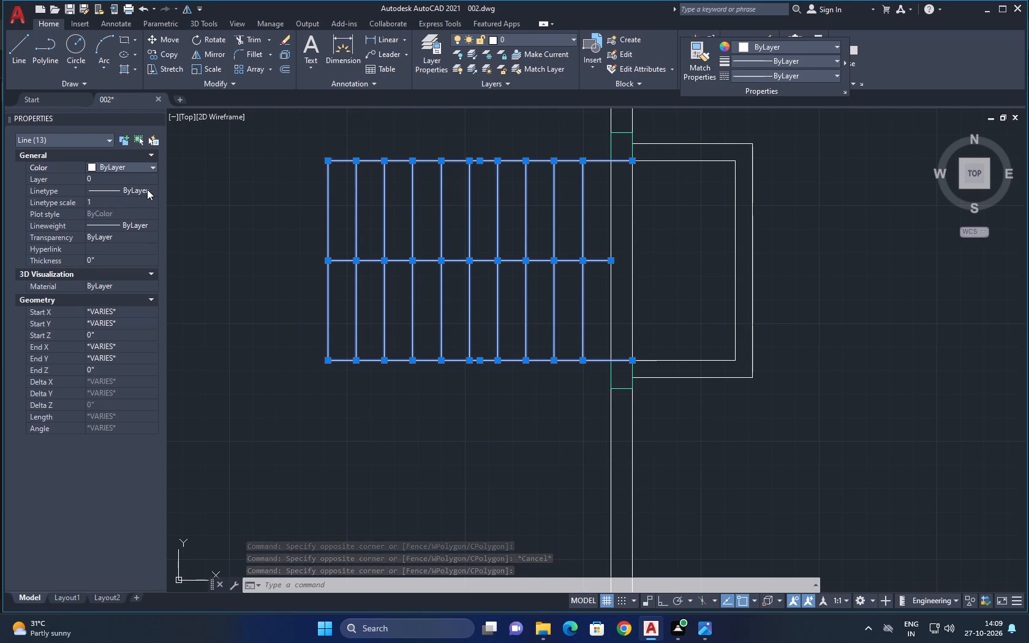
{"action": "left_click", "coordinate": [147, 182]}
{"action": "left_click", "coordinate": [149, 178]}
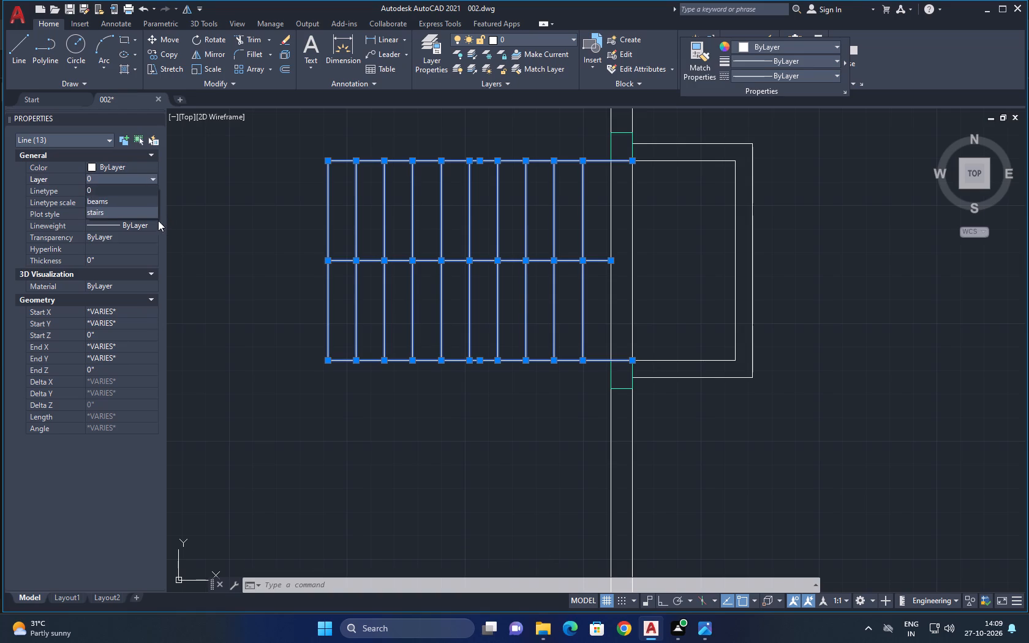
{"action": "left_click", "coordinate": [154, 212]}
{"action": "key", "text": "Escape"}
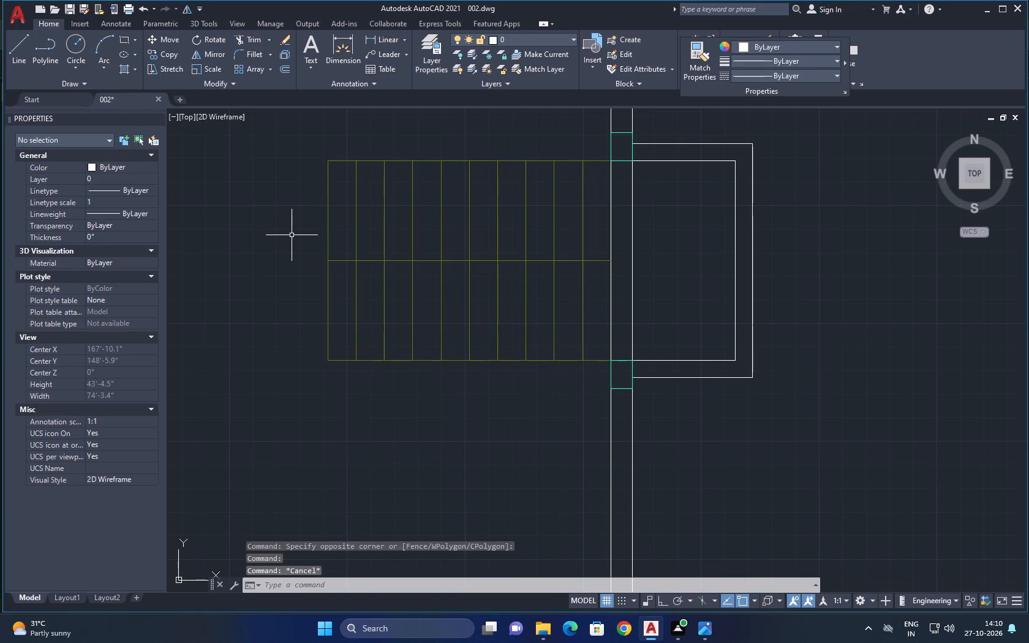
{"action": "key", "text": "Escape"}
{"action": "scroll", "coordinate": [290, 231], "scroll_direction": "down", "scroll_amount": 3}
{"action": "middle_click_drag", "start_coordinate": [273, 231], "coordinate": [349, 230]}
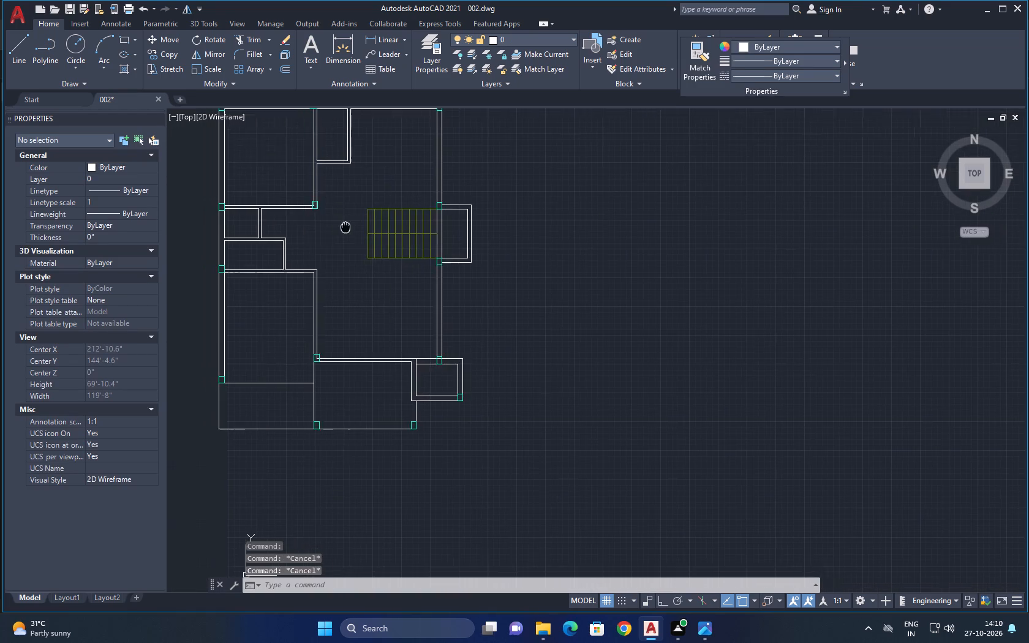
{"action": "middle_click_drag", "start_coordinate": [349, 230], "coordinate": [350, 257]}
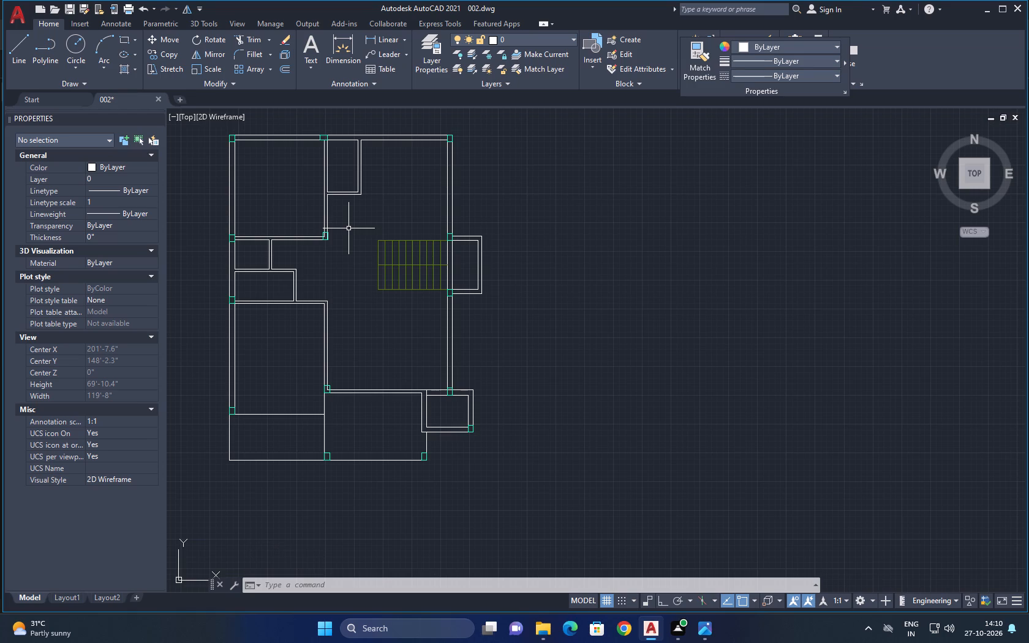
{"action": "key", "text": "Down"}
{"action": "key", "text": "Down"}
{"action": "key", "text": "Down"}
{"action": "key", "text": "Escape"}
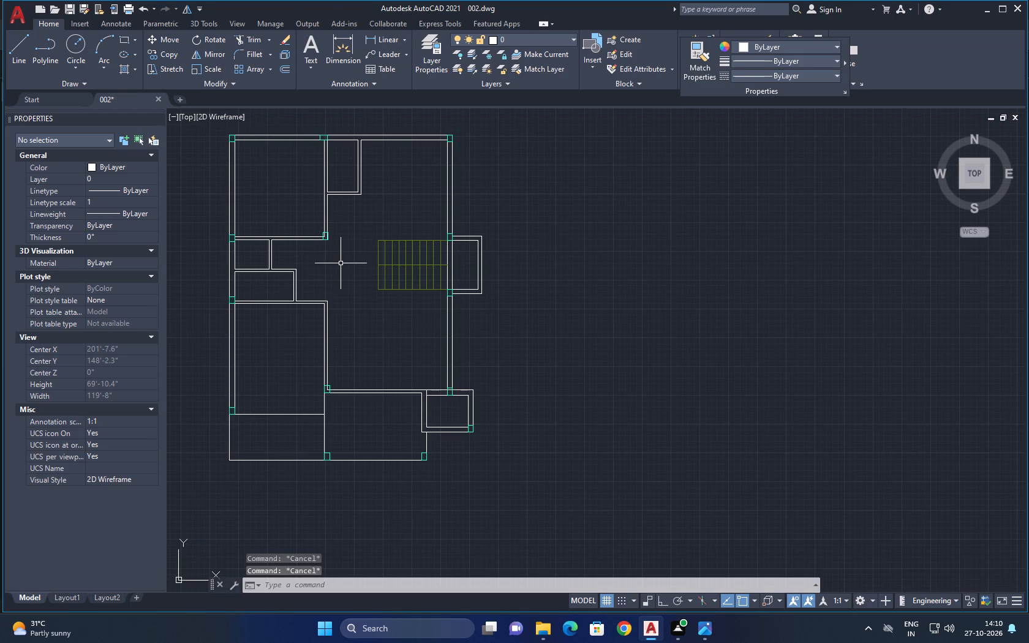
Copy the column at the wall end beside the staircase about 8'-10" straight down to the partition corner below.
{"action": "scroll", "coordinate": [341, 263], "scroll_direction": "up", "scroll_amount": 2}
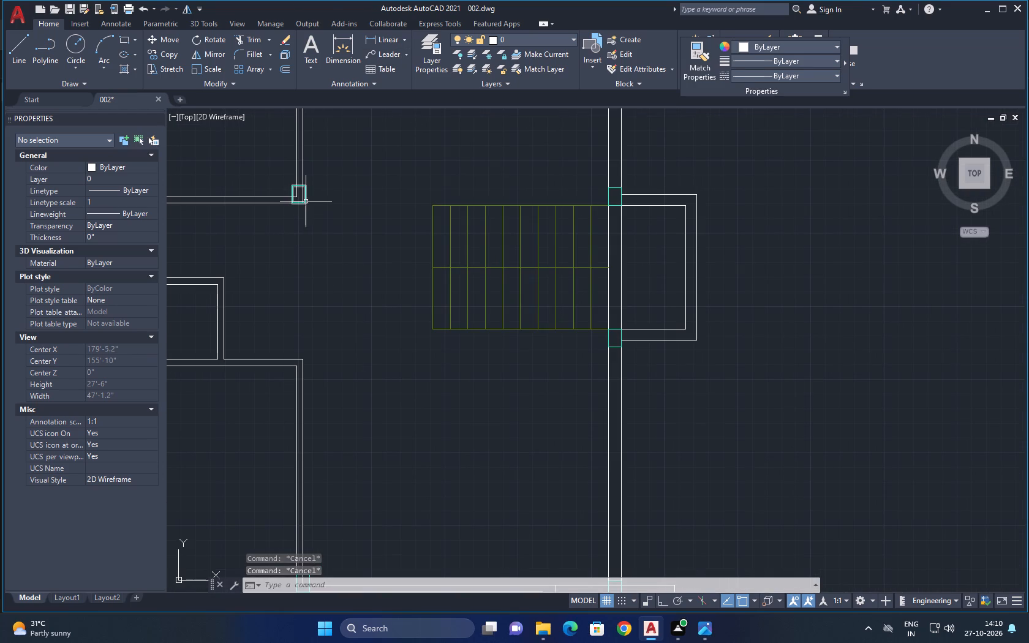
{"action": "left_click", "coordinate": [306, 201]}
{"action": "scroll", "coordinate": [300, 204], "scroll_direction": "up", "scroll_amount": 1}
{"action": "left_click", "coordinate": [157, 48]}
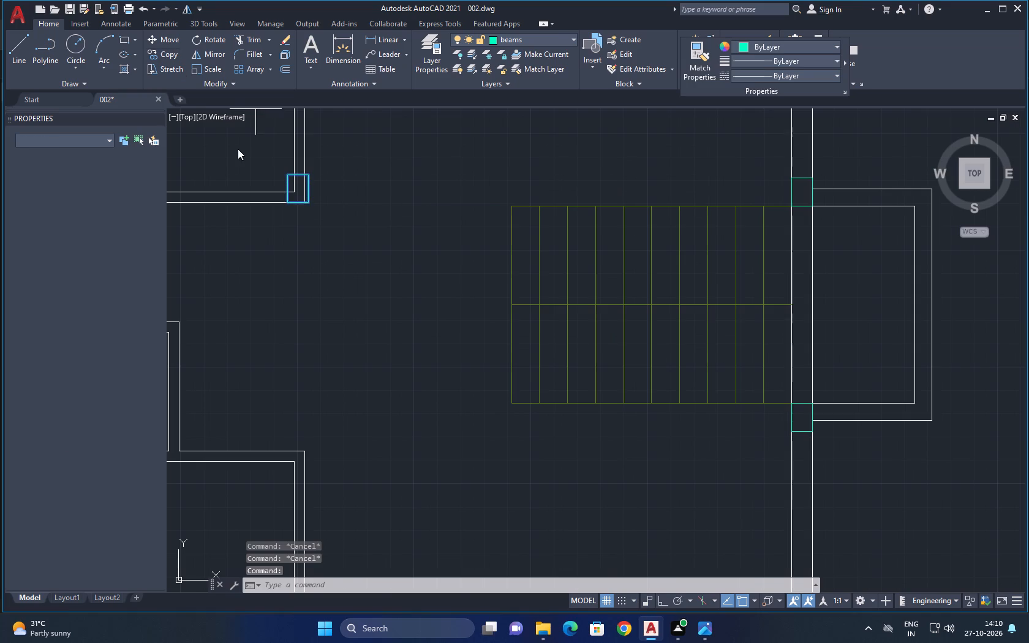
{"action": "scroll", "coordinate": [304, 203], "scroll_direction": "up", "scroll_amount": 3}
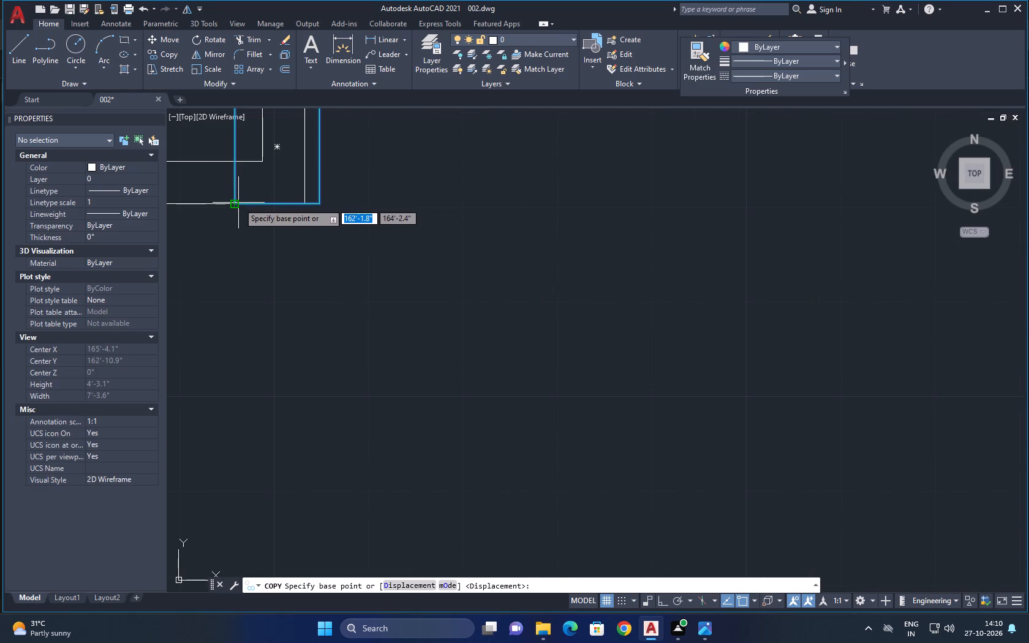
{"action": "left_click", "coordinate": [236, 203]}
{"action": "scroll", "coordinate": [280, 361], "scroll_direction": "down", "scroll_amount": 2}
{"action": "middle_click_drag", "start_coordinate": [279, 361], "coordinate": [327, 149]}
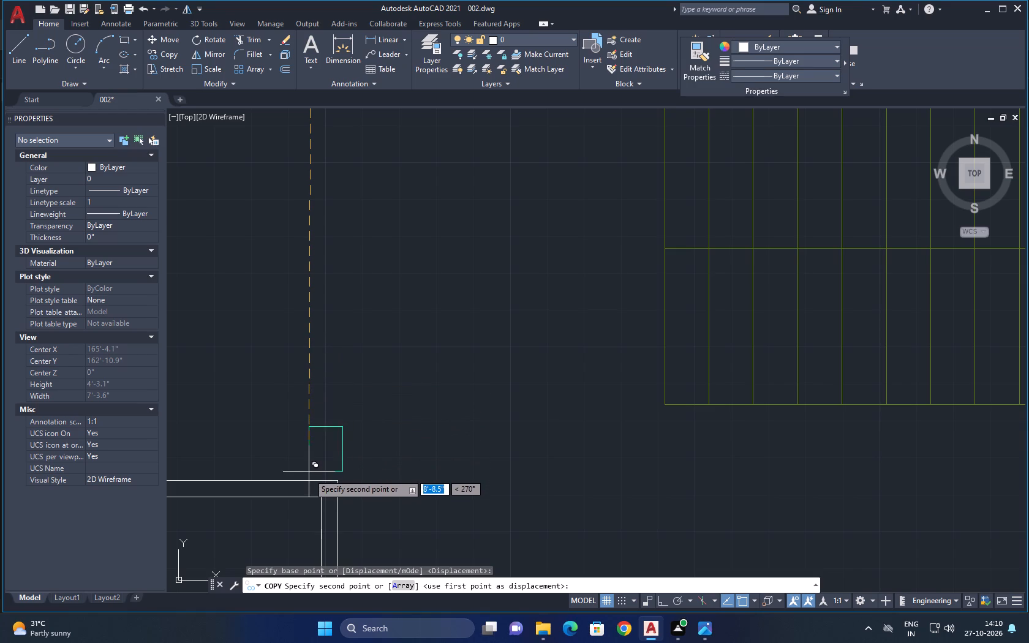
{"action": "left_click", "coordinate": [663, 605]}
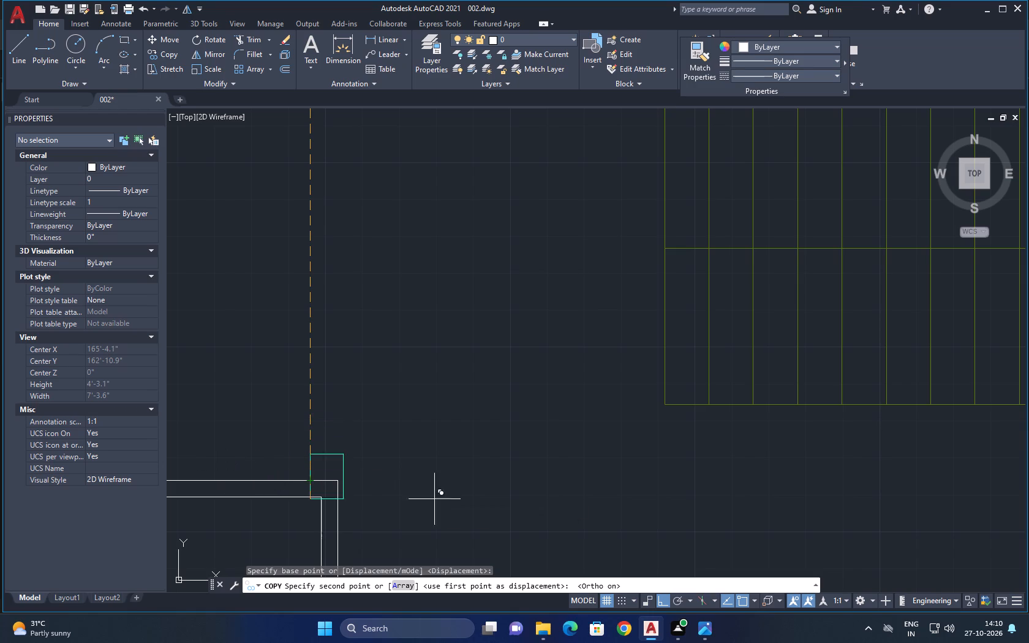
{"action": "left_click", "coordinate": [664, 598]}
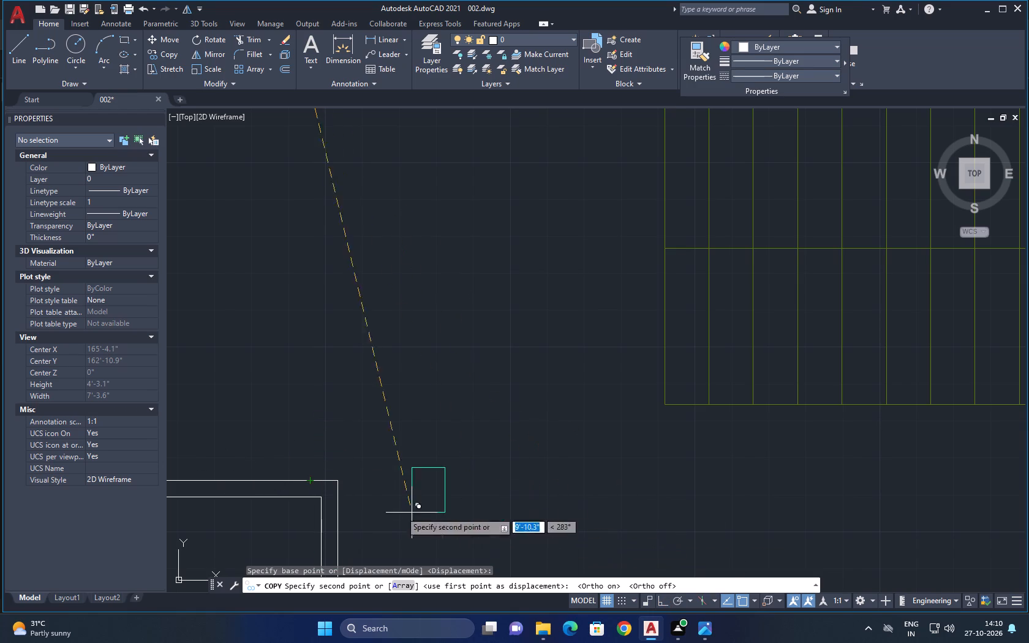
{"action": "left_click", "coordinate": [304, 475]}
{"action": "key", "text": "grave"}
{"action": "key", "text": "grave"}
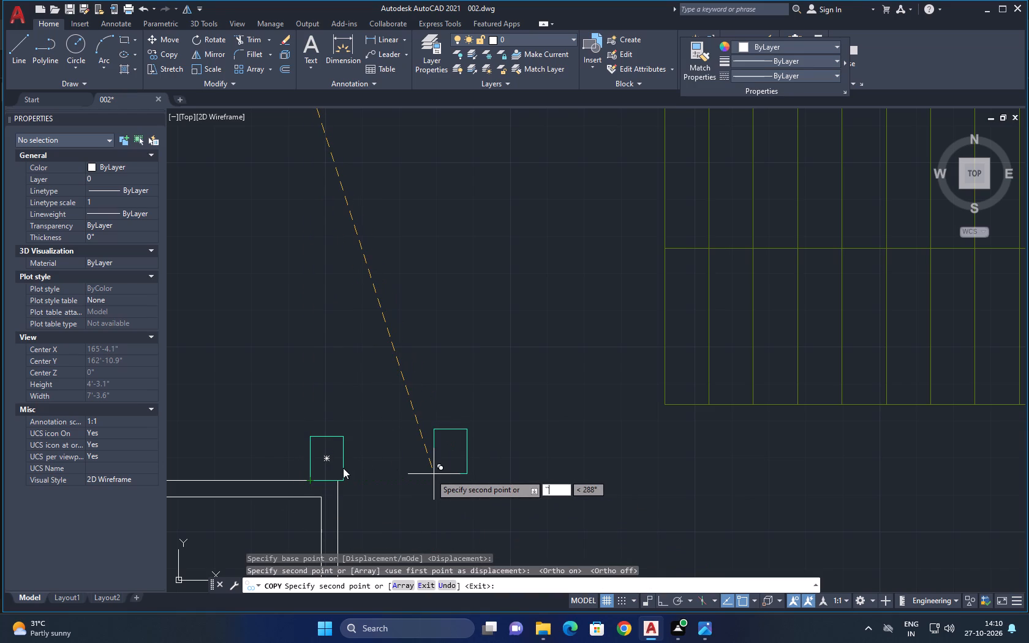
{"action": "type", "text": "``"}
{"action": "key", "text": "grave"}
{"action": "type", "text": "``"}
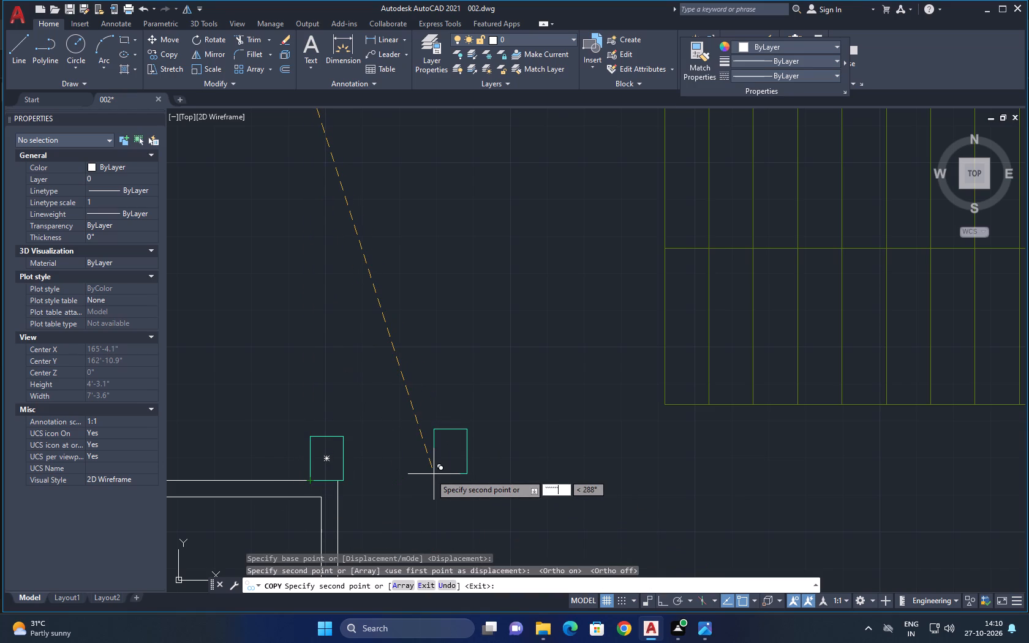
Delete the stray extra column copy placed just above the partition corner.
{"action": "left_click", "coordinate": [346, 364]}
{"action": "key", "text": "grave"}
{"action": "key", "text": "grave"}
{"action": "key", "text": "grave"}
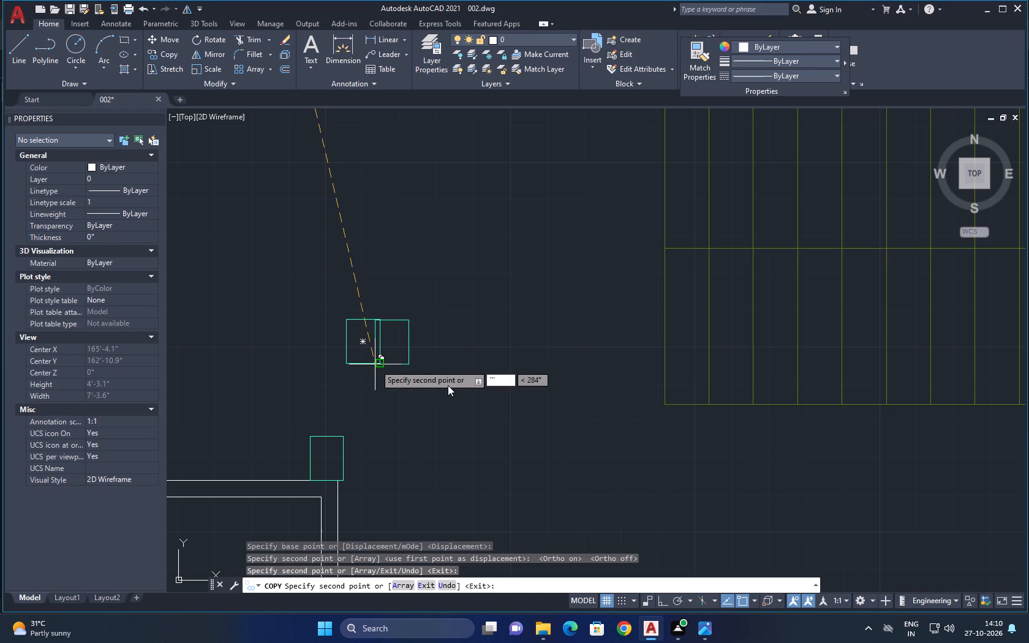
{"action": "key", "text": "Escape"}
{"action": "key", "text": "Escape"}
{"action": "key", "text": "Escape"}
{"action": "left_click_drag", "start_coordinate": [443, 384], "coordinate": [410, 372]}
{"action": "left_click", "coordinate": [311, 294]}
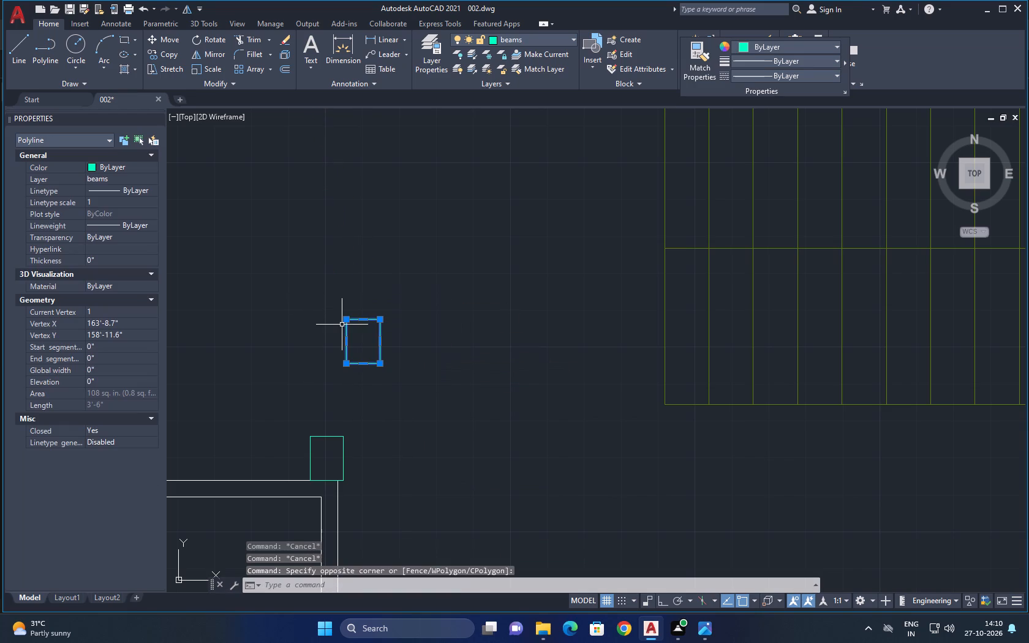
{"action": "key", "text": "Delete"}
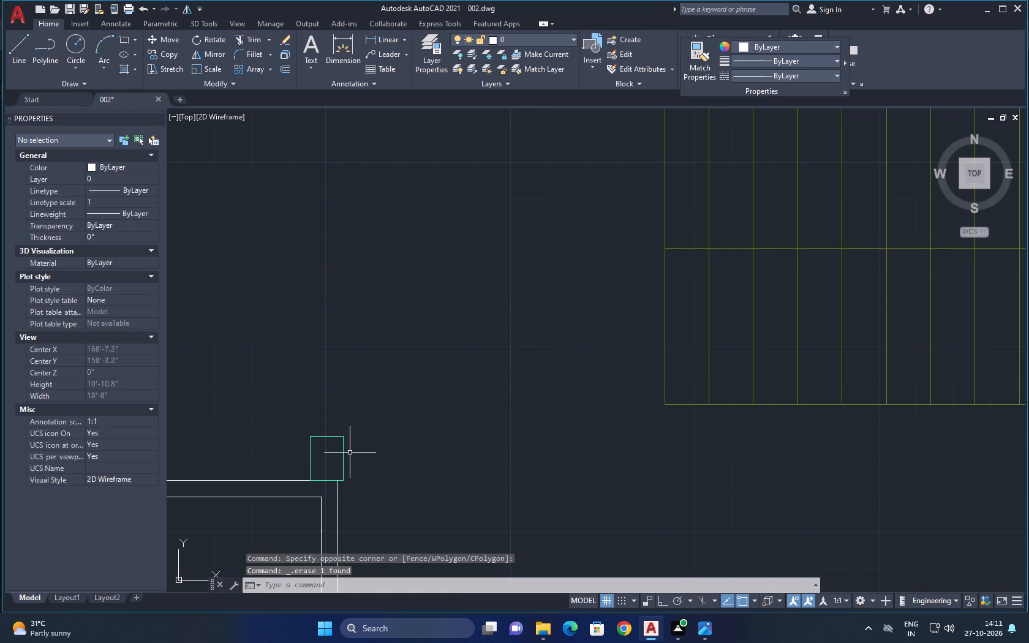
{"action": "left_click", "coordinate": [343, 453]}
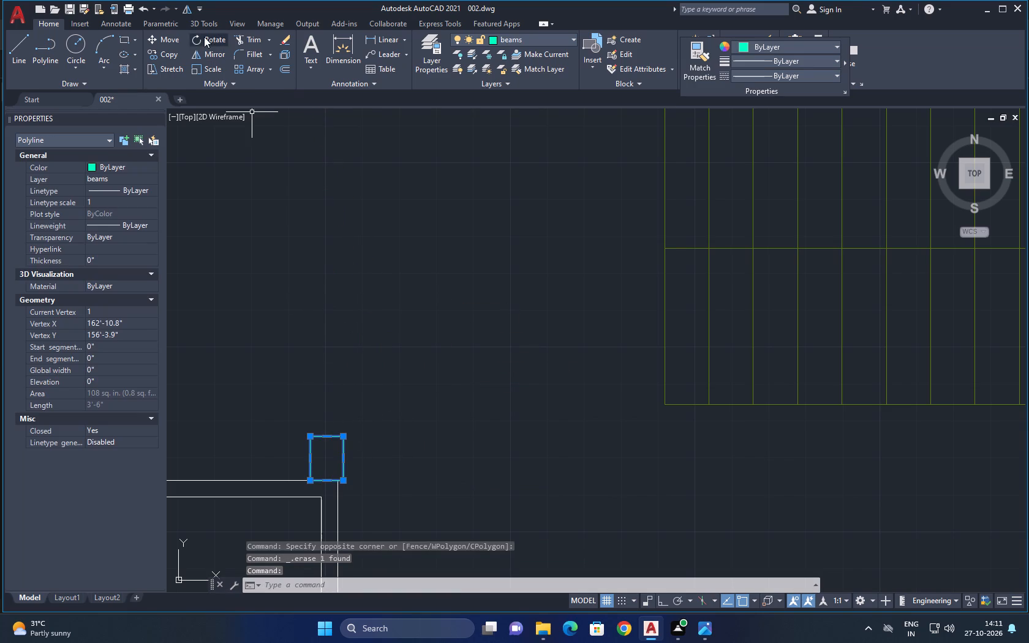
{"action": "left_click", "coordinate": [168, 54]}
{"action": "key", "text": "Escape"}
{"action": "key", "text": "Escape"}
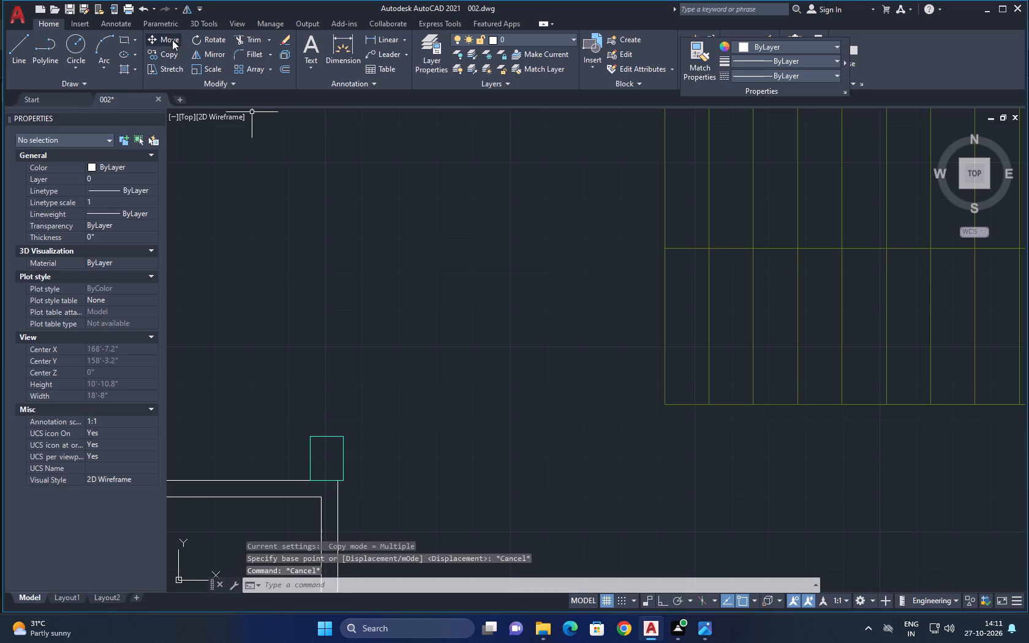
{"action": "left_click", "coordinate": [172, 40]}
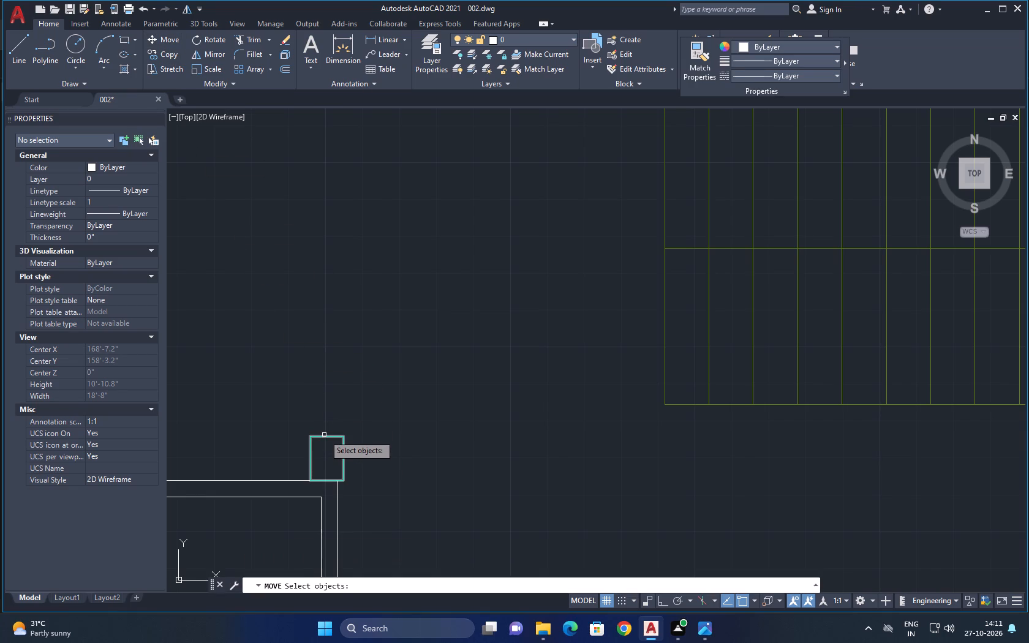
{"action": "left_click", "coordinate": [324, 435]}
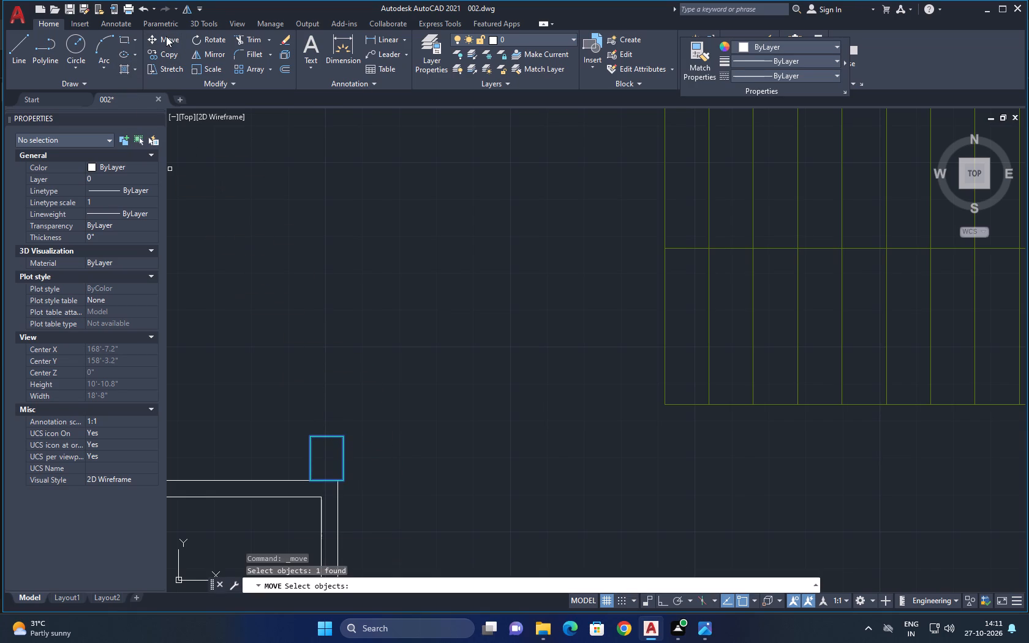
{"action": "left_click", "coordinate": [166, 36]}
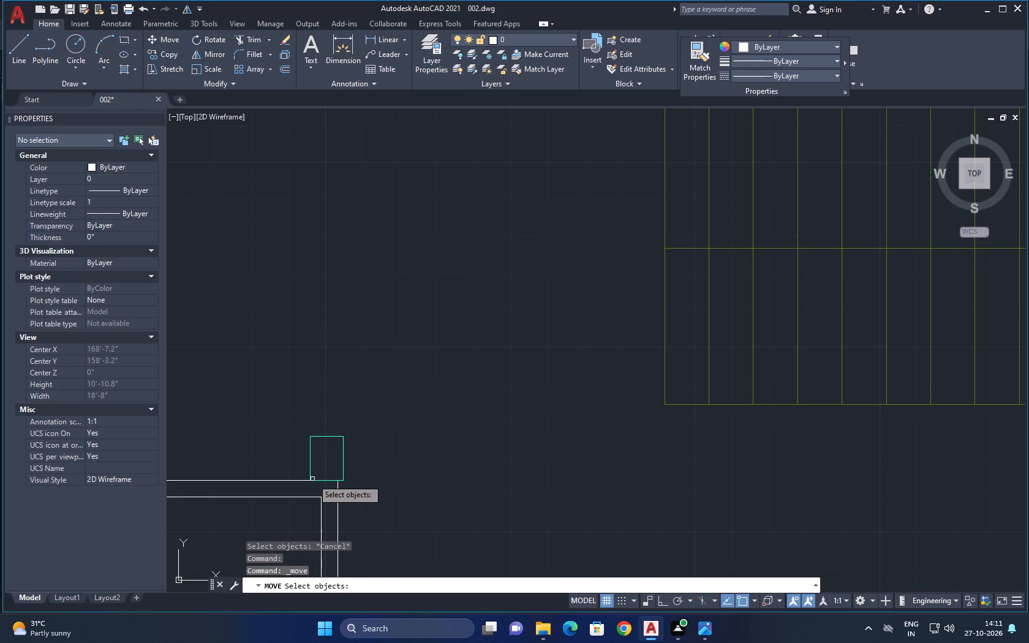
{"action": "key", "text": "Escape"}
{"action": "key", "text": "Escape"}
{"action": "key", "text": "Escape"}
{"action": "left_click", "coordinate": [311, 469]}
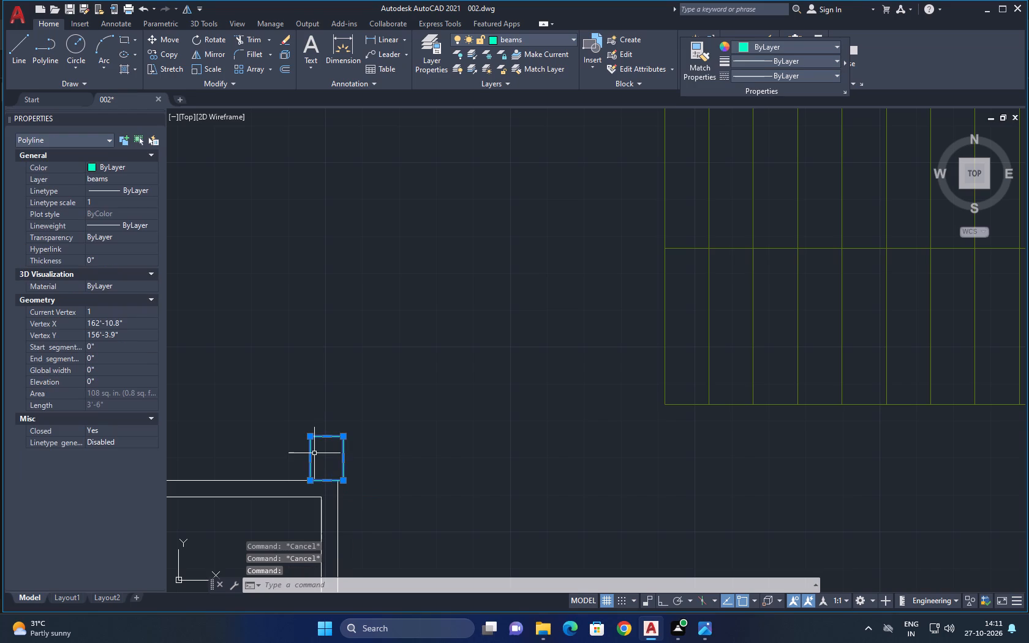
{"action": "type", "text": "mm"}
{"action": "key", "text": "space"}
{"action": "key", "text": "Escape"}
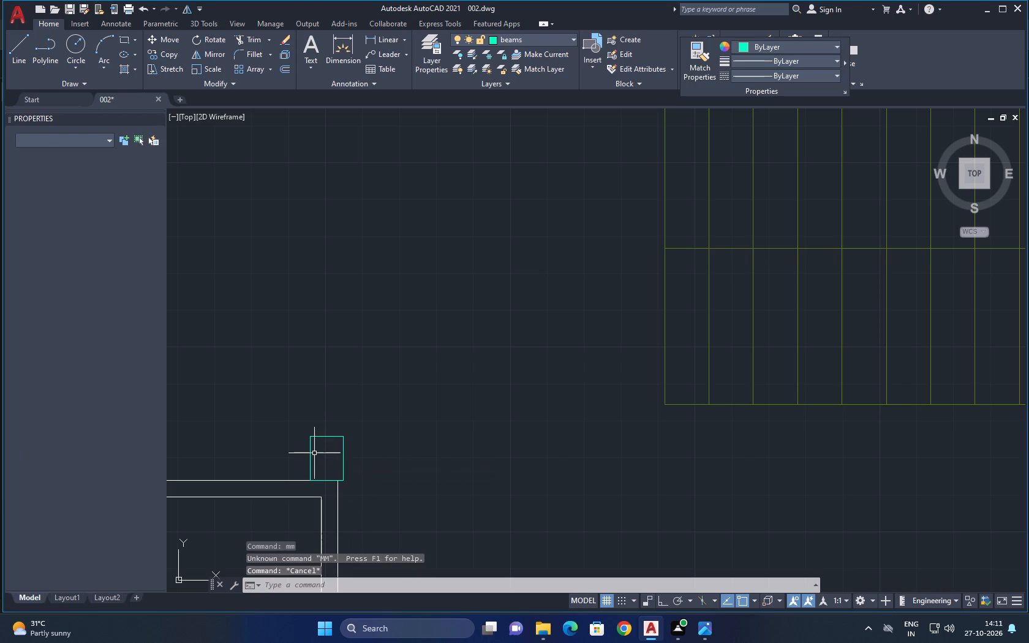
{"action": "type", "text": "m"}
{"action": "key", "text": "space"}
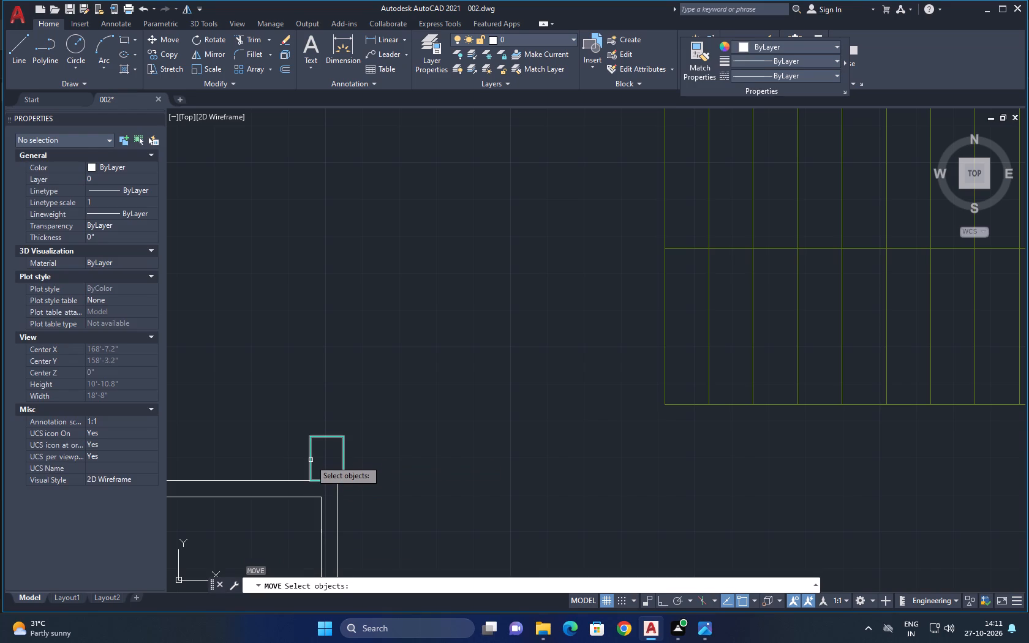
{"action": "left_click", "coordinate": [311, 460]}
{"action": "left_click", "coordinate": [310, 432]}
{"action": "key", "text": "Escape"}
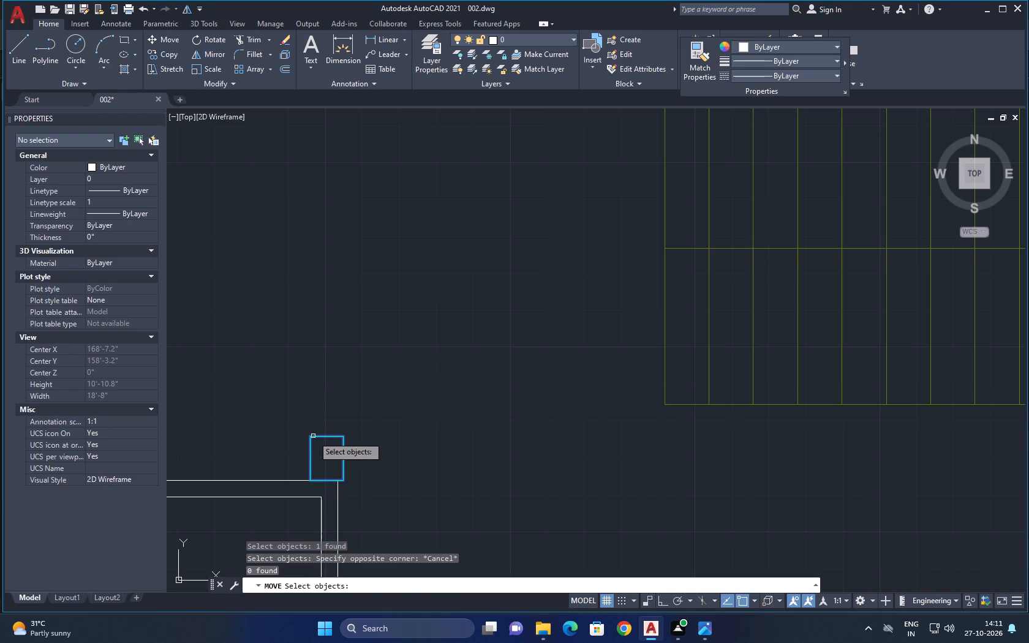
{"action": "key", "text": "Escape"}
Move the copied column from its lower-right corner to a point about 1.4" directly above the partition's outer corner.
{"action": "left_click", "coordinate": [313, 436]}
{"action": "type", "text": "m"}
{"action": "key", "text": "space"}
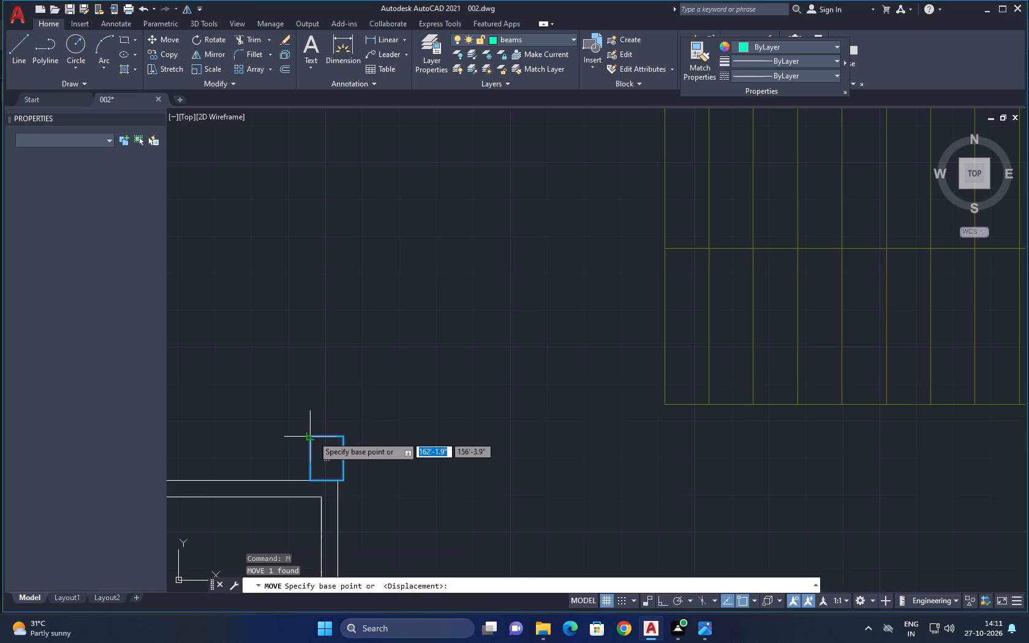
{"action": "scroll", "coordinate": [317, 476], "scroll_direction": "up", "scroll_amount": 2}
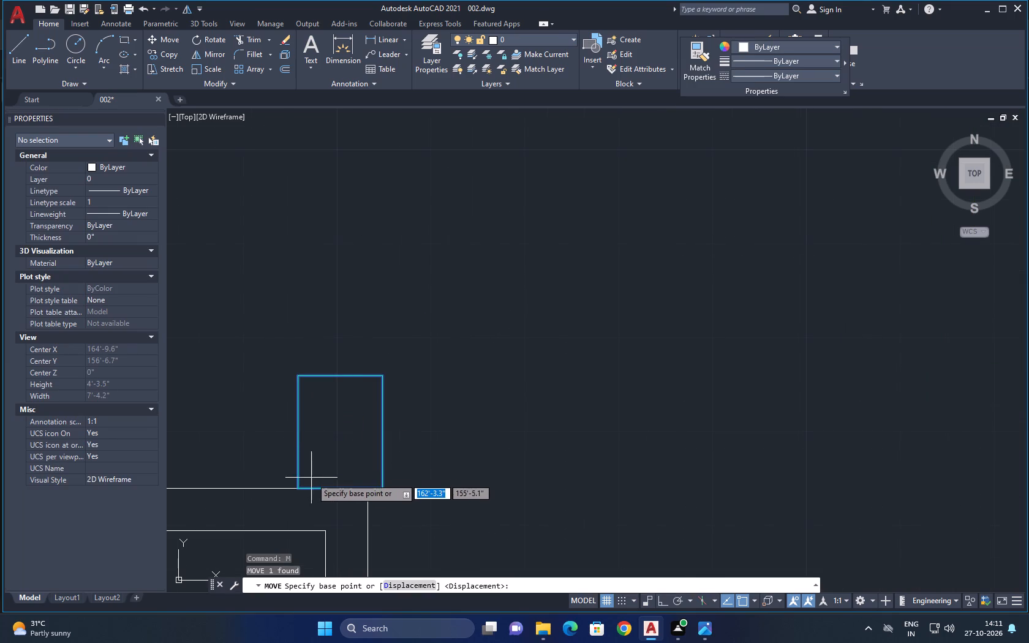
{"action": "scroll", "coordinate": [315, 478], "scroll_direction": "up", "scroll_amount": 2}
{"action": "scroll", "coordinate": [427, 501], "scroll_direction": "down", "scroll_amount": 1}
{"action": "middle_click_drag", "start_coordinate": [424, 493], "coordinate": [345, 456]}
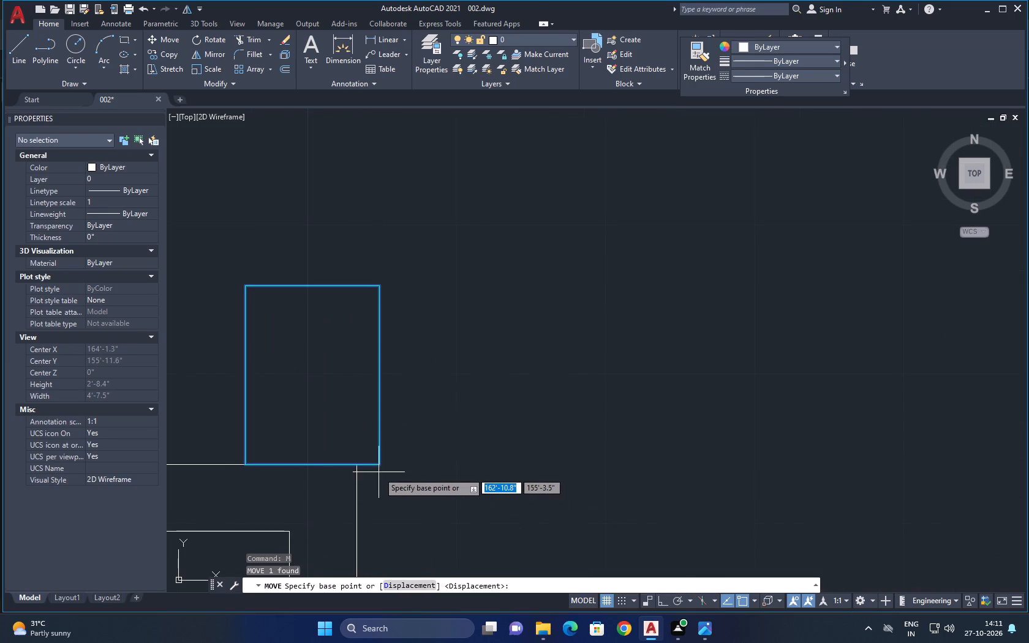
{"action": "left_click", "coordinate": [379, 467]}
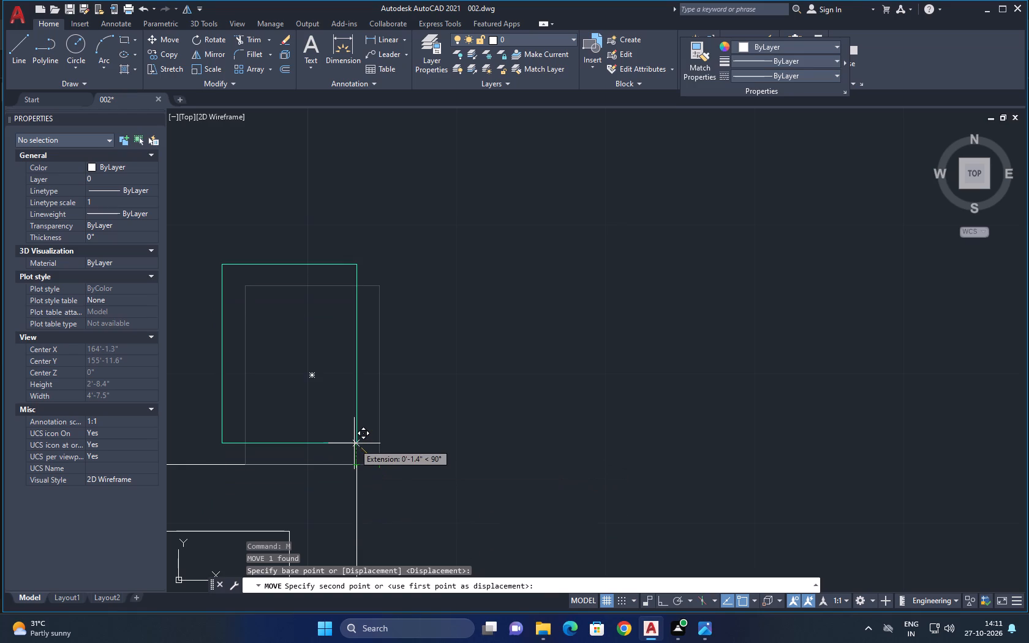
{"action": "left_click", "coordinate": [354, 443]}
{"action": "key", "text": "Escape"}
{"action": "key", "text": "Escape"}
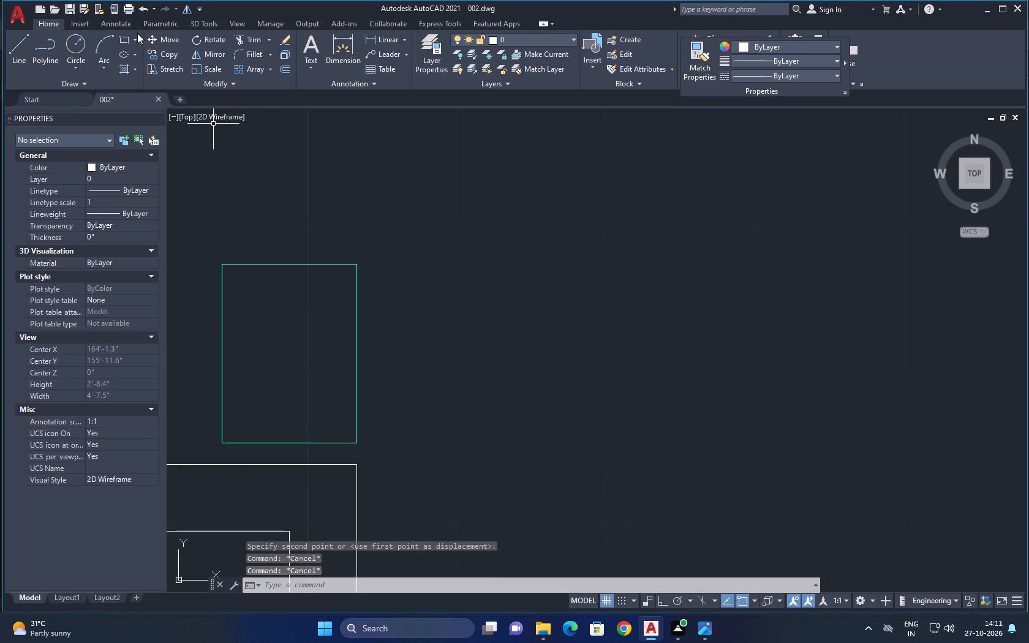
Draw a rectangle 4.5" wide and about 1'-4" tall upward from the partition's outer corner, overlapping the copied column.
{"action": "left_click", "coordinate": [128, 34]}
{"action": "left_click", "coordinate": [357, 468]}
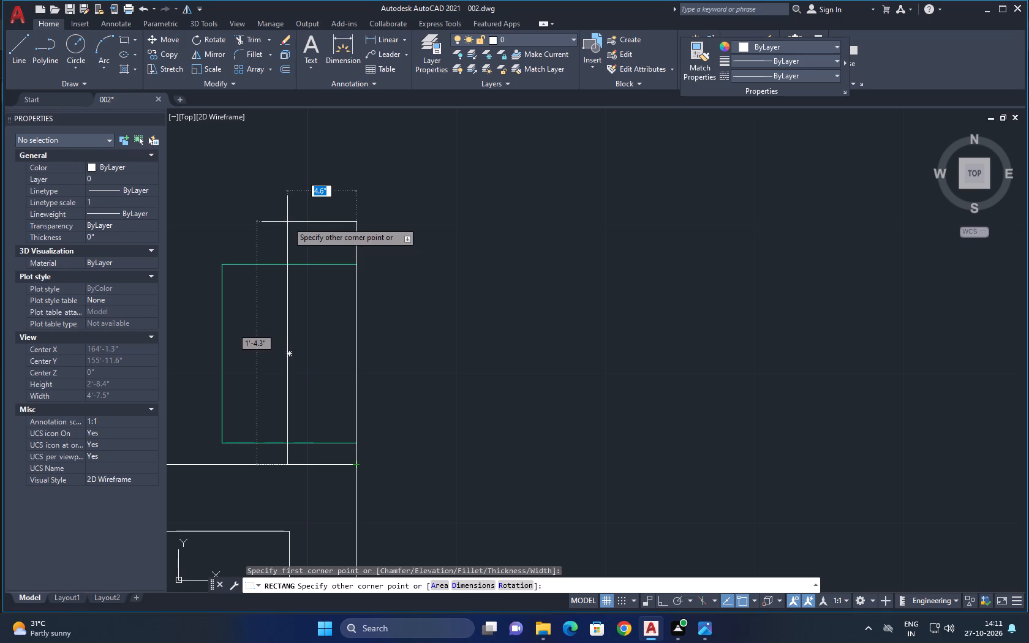
{"action": "type", "text": "4.5"}
{"action": "key", "text": "shift+quotedbl"}
{"action": "key", "text": "Return"}
{"action": "key", "text": "Escape"}
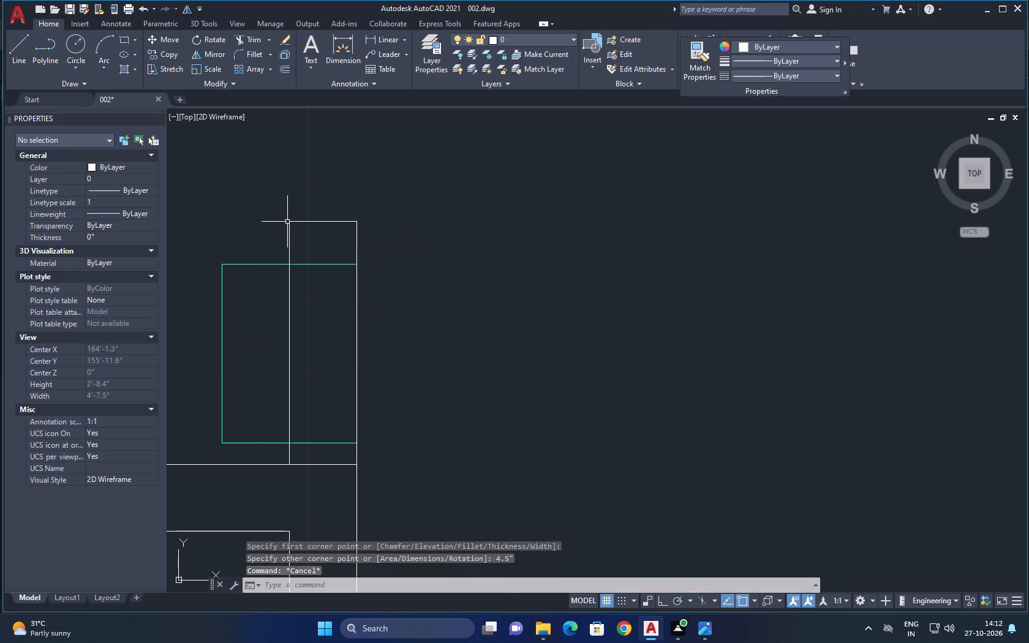
Examine the placement of the copied column and the narrow rectangle relative to the surrounding walls and columns.
{"action": "scroll", "coordinate": [287, 222], "scroll_direction": "down", "scroll_amount": 1}
{"action": "middle_click_drag", "start_coordinate": [312, 217], "coordinate": [451, 168]}
{"action": "scroll", "coordinate": [454, 183], "scroll_direction": "down", "scroll_amount": 1}
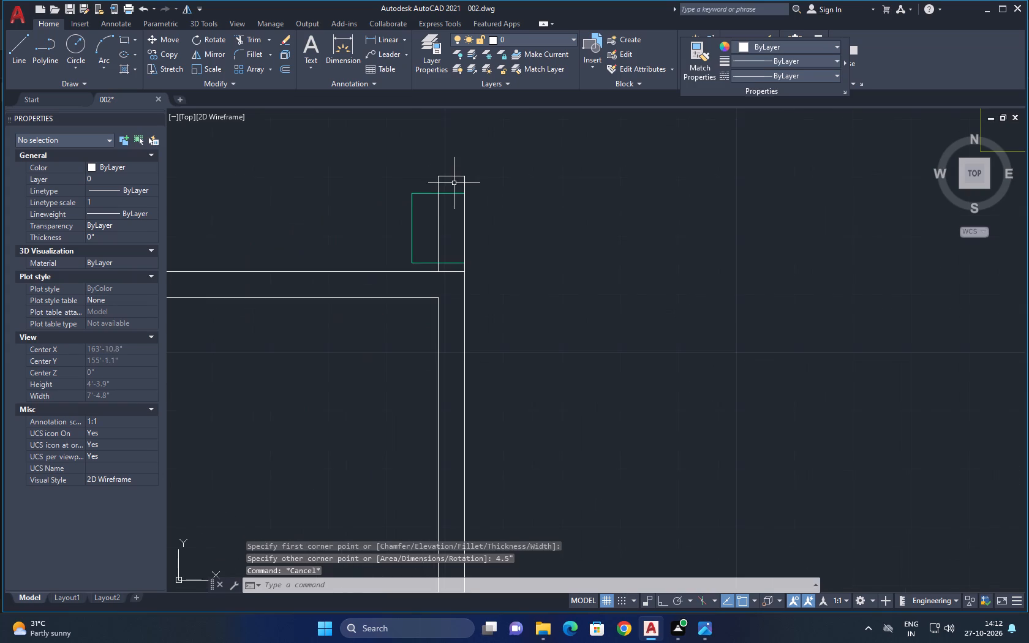
{"action": "scroll", "coordinate": [413, 185], "scroll_direction": "down", "scroll_amount": 2}
{"action": "scroll", "coordinate": [405, 181], "scroll_direction": "up", "scroll_amount": 2}
{"action": "middle_click_drag", "start_coordinate": [404, 179], "coordinate": [421, 247]}
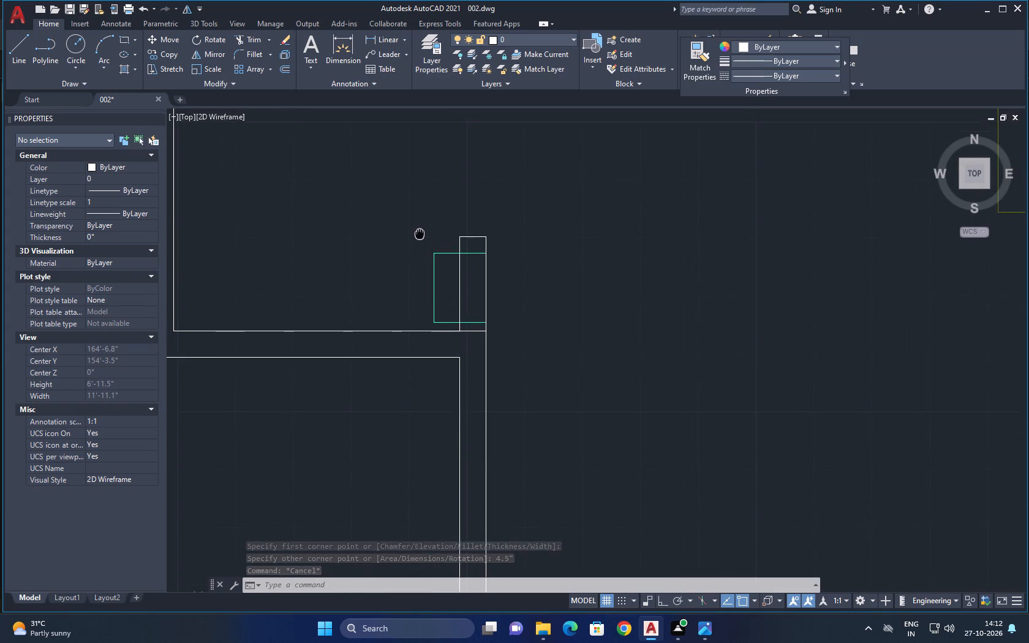
{"action": "middle_click_drag", "start_coordinate": [421, 247], "coordinate": [422, 280]}
{"action": "scroll", "coordinate": [412, 266], "scroll_direction": "down", "scroll_amount": 3}
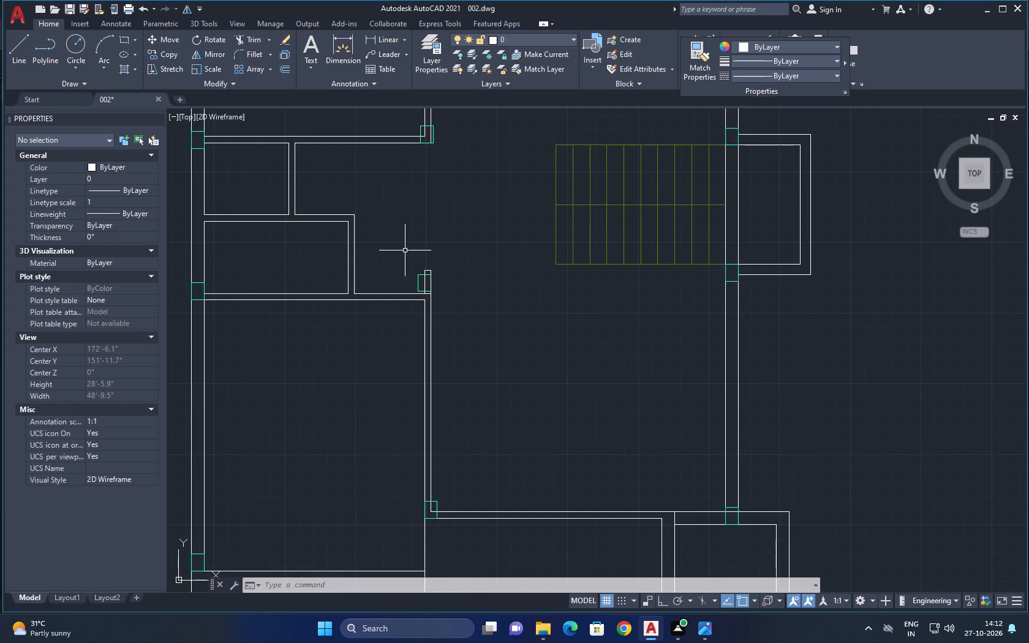
{"action": "scroll", "coordinate": [404, 249], "scroll_direction": "up", "scroll_amount": 2}
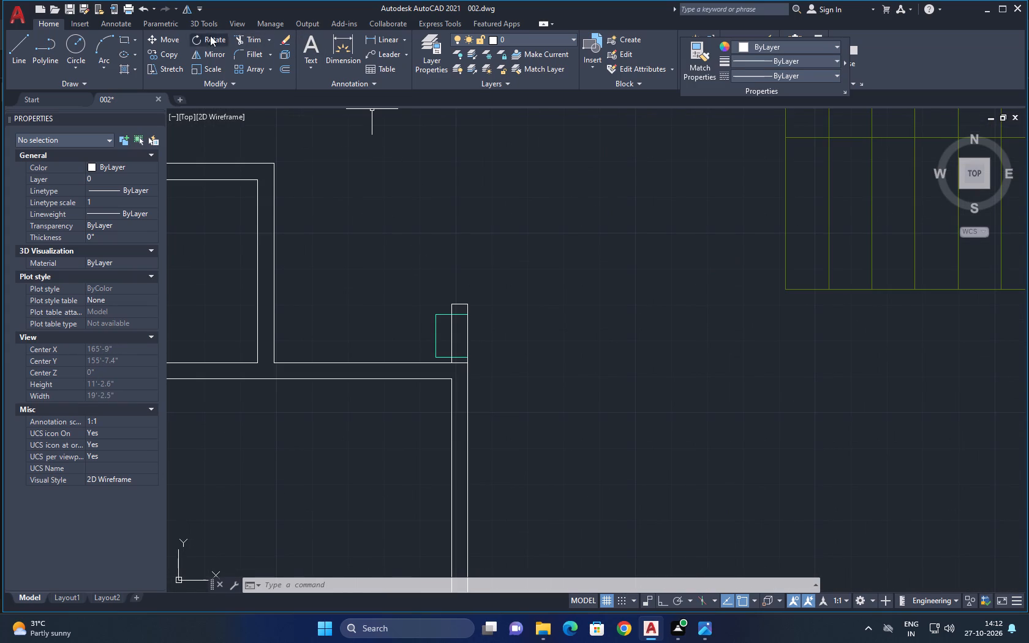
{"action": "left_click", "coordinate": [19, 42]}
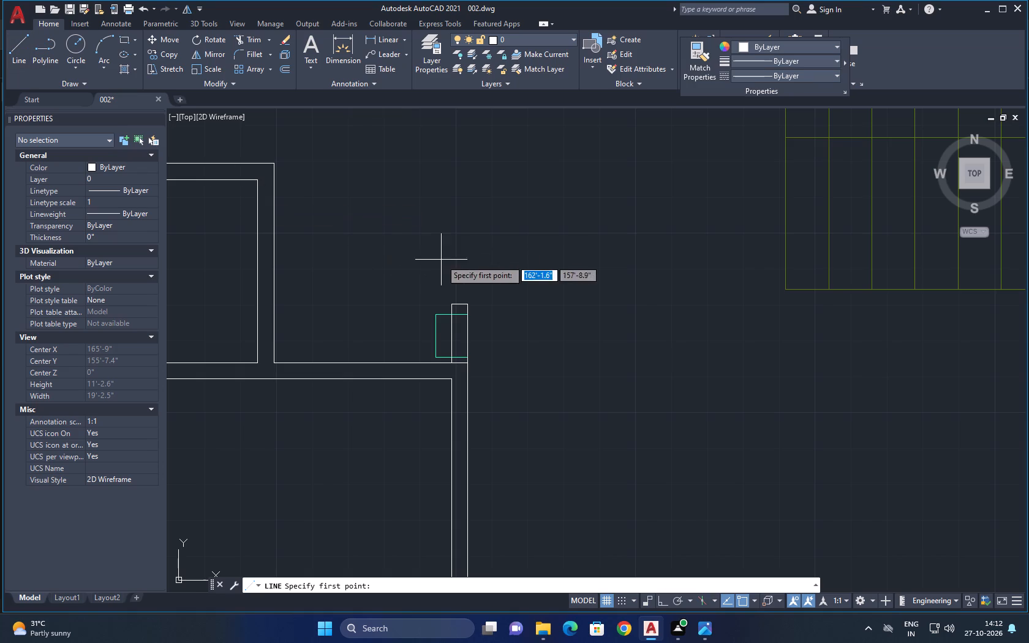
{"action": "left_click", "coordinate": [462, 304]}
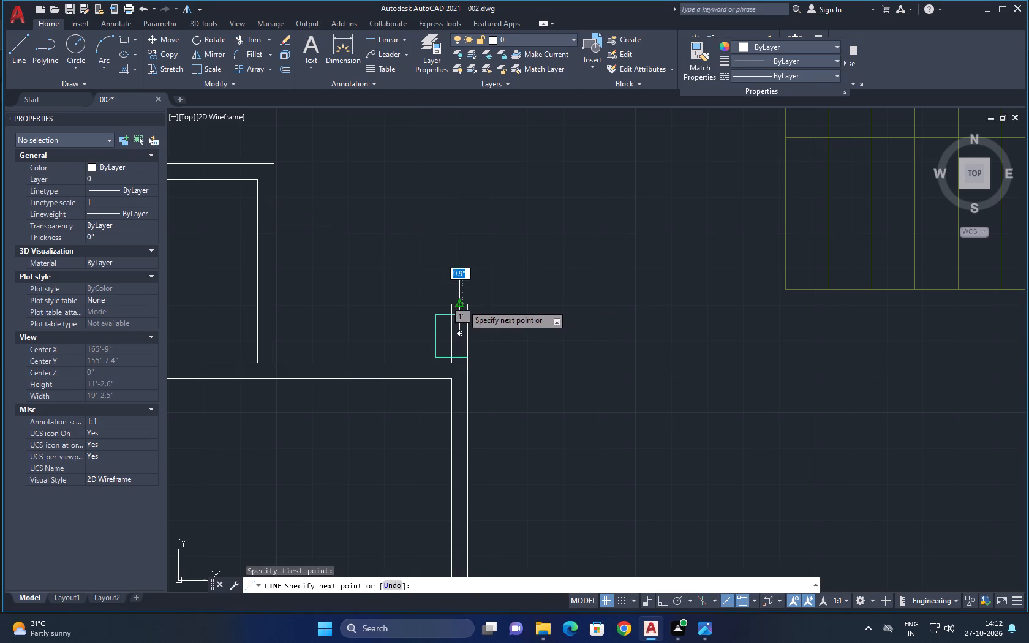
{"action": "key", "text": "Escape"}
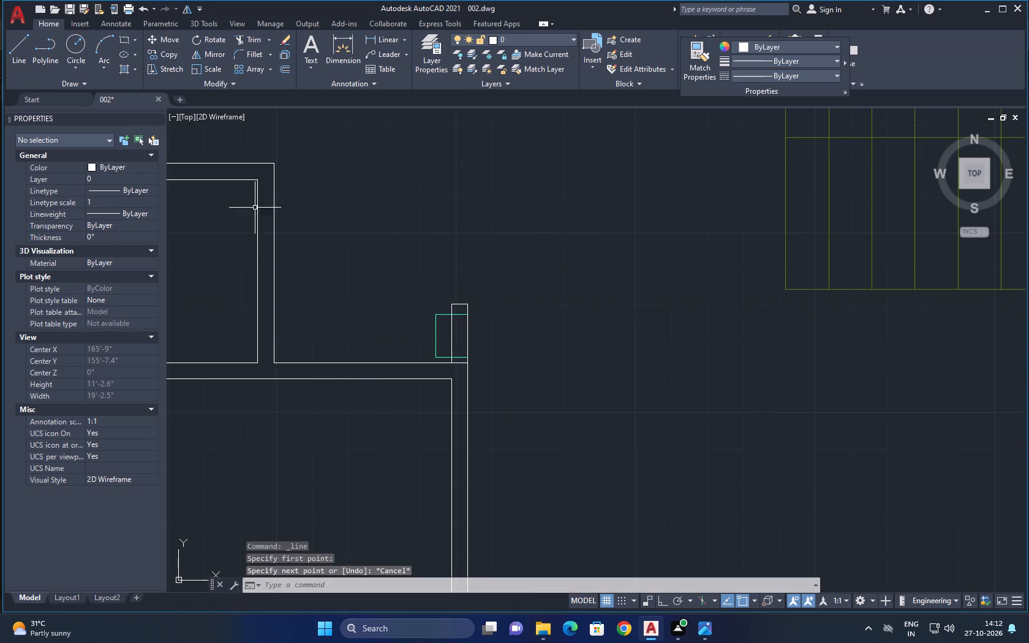
Draw a horizontal line 4'-6" long from the narrow rectangle's top outer corner to the opposite partition wall, forming a counter edge.
{"action": "left_click", "coordinate": [21, 44]}
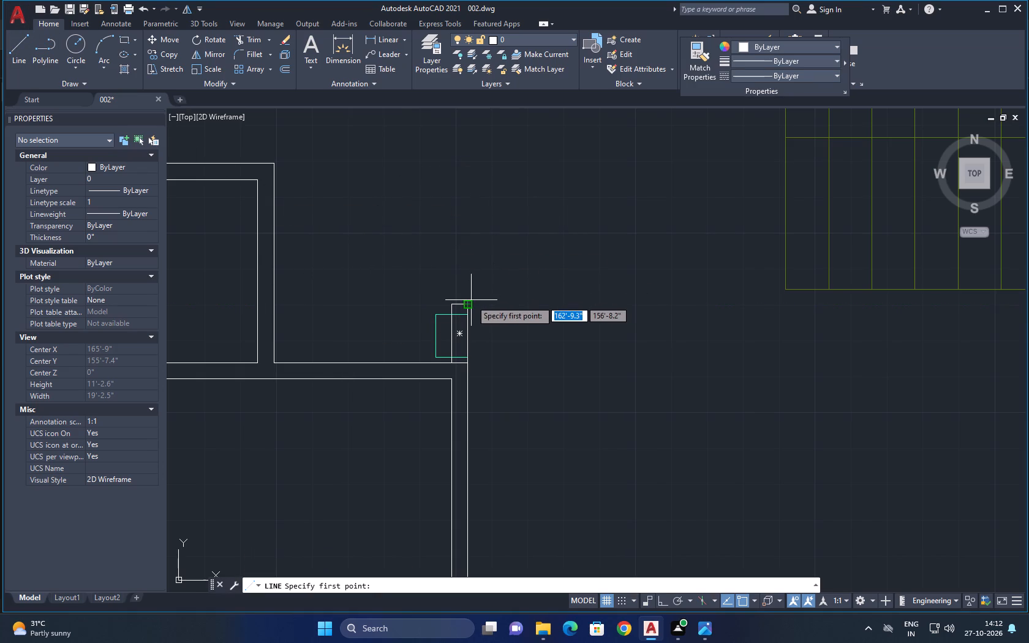
{"action": "left_click", "coordinate": [468, 304]}
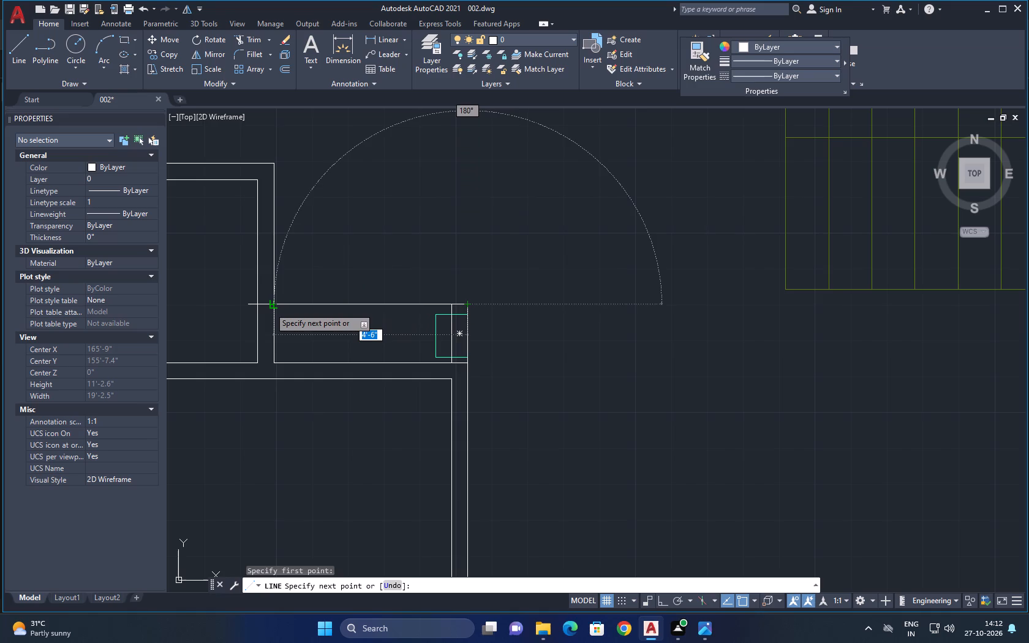
{"action": "left_click", "coordinate": [270, 307]}
{"action": "key", "text": "Escape"}
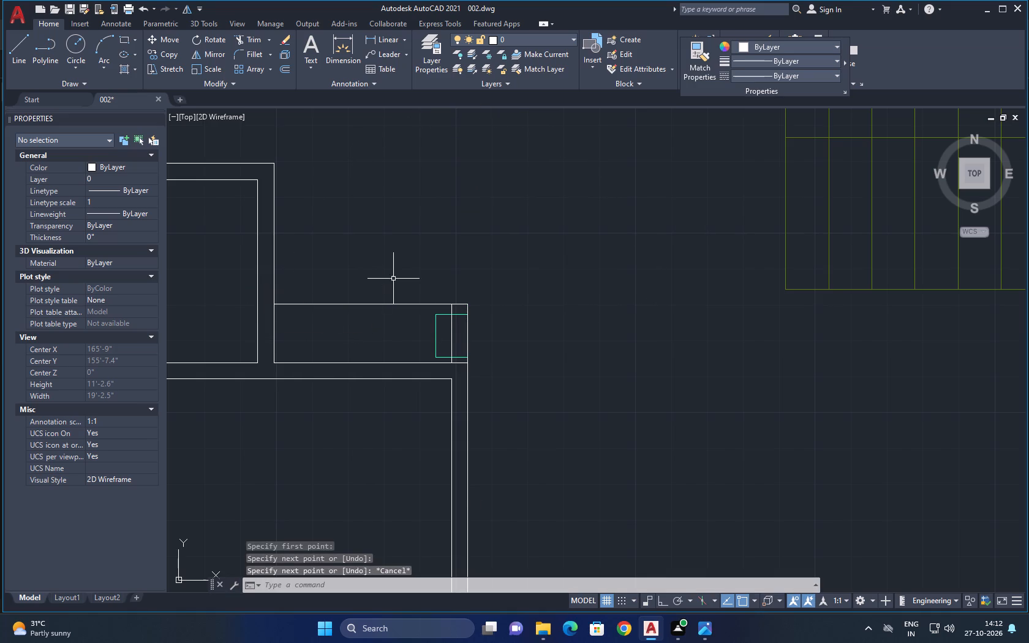
{"action": "key", "text": "Escape"}
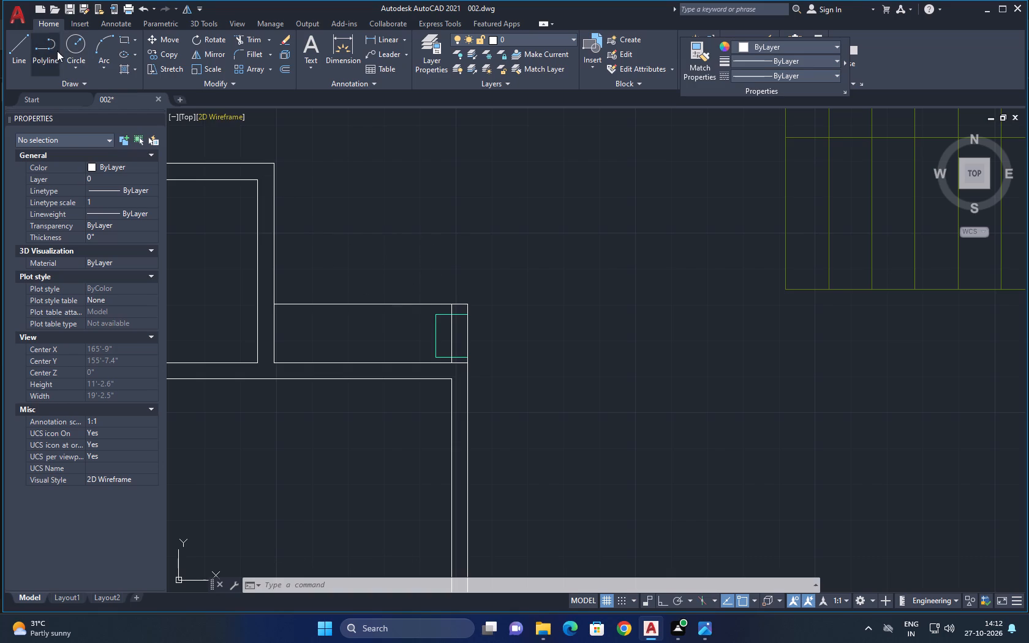
Draw a circle of about 7.2" radius in the middle of the counter strip, with a small concentric circle at its centre.
{"action": "left_click", "coordinate": [74, 48]}
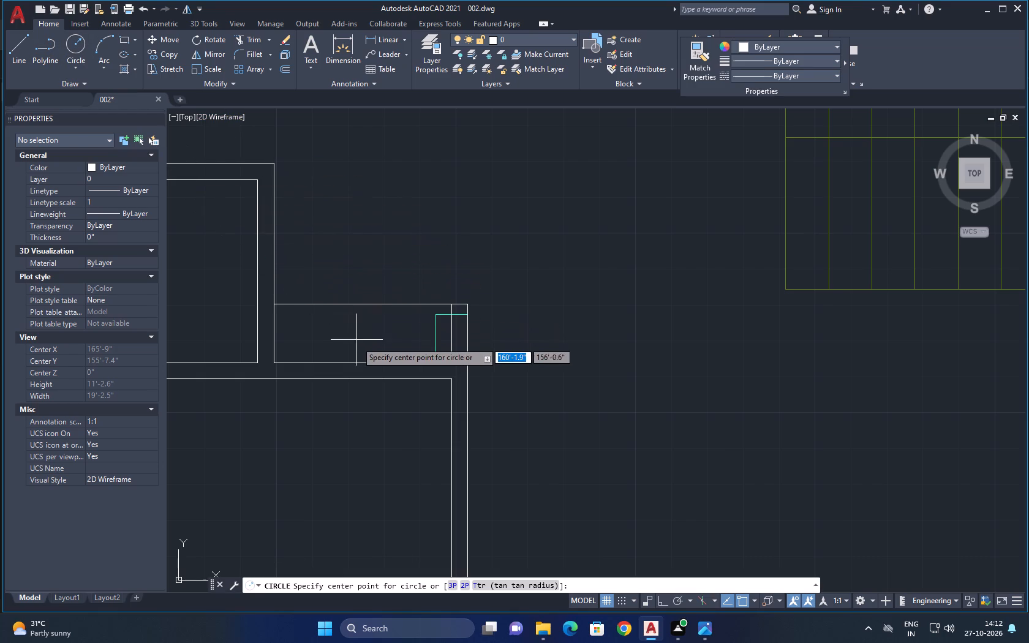
{"action": "left_click", "coordinate": [358, 334]}
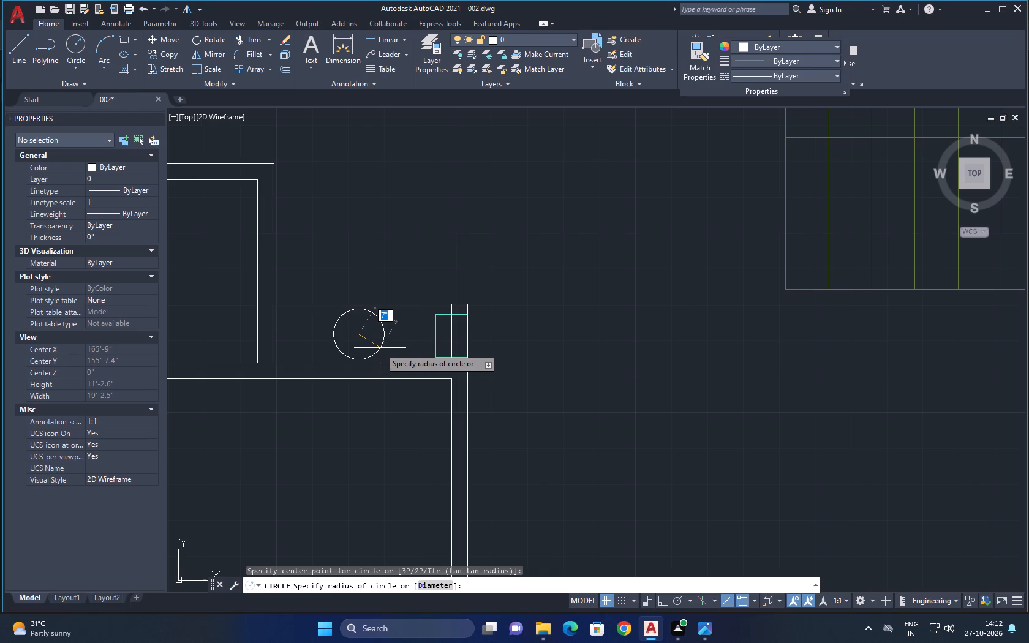
{"action": "left_click", "coordinate": [380, 349]}
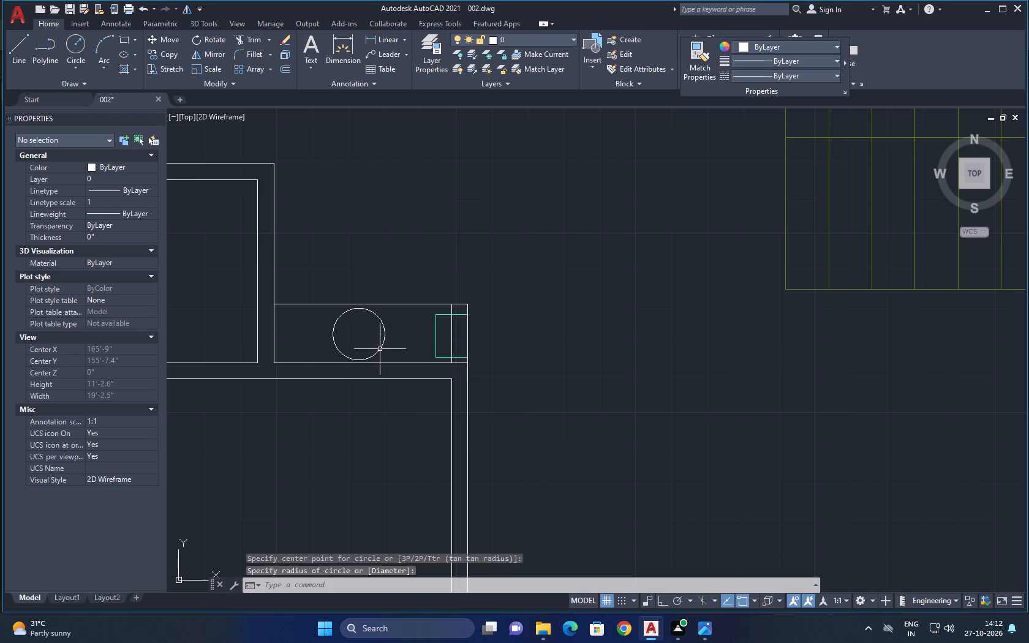
{"action": "left_click", "coordinate": [358, 334]}
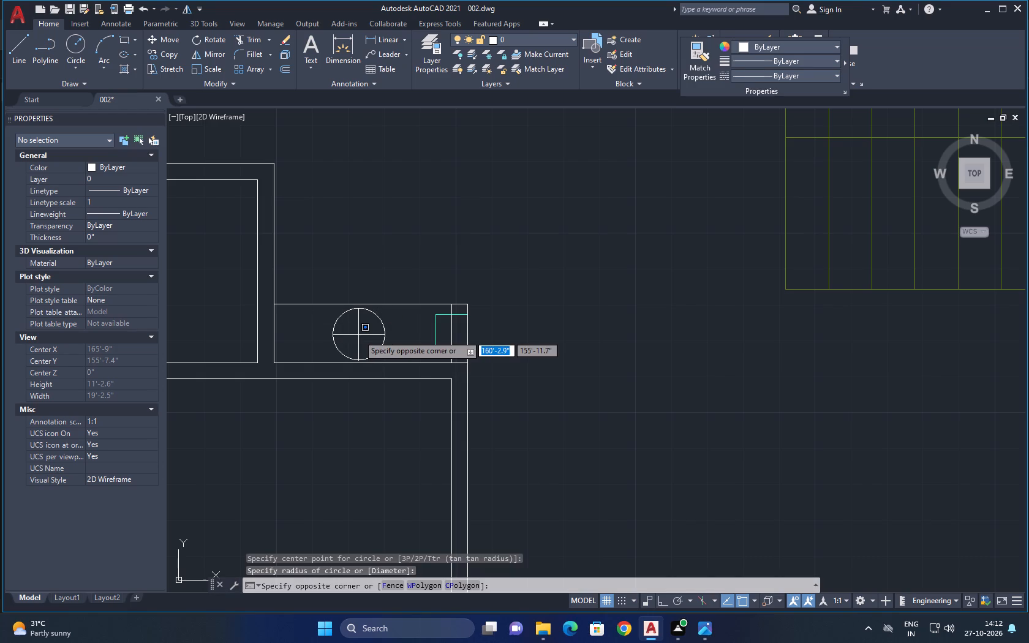
{"action": "key", "text": "Escape"}
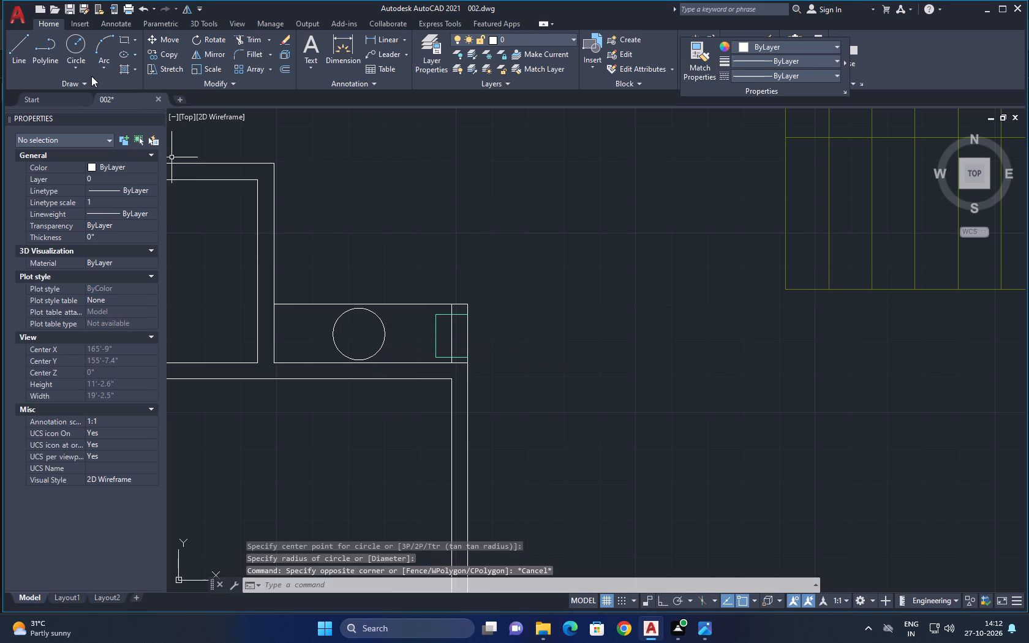
{"action": "left_click", "coordinate": [72, 47]}
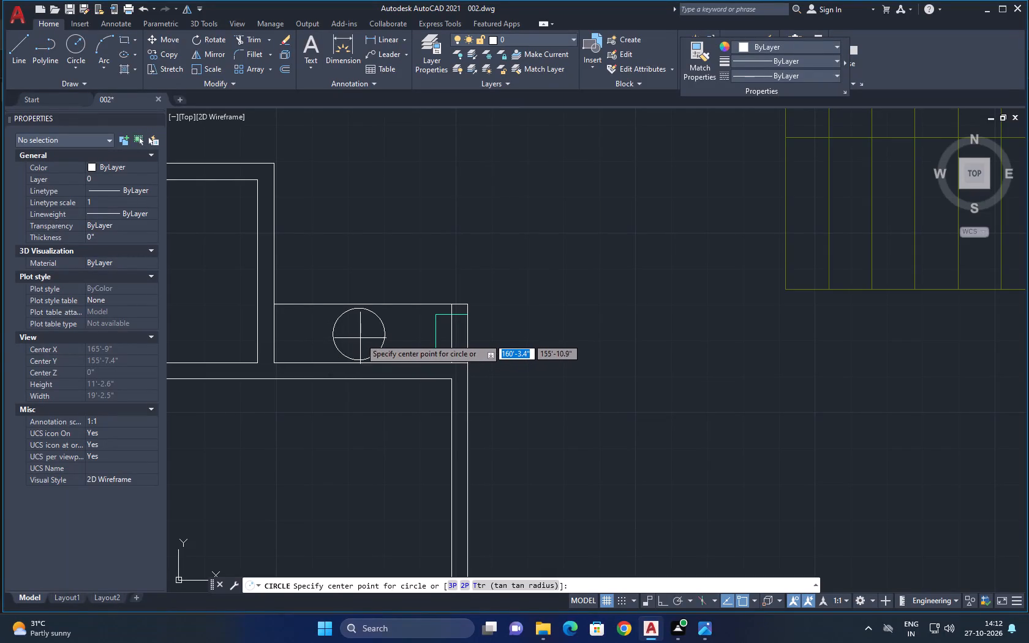
{"action": "left_click", "coordinate": [358, 335]}
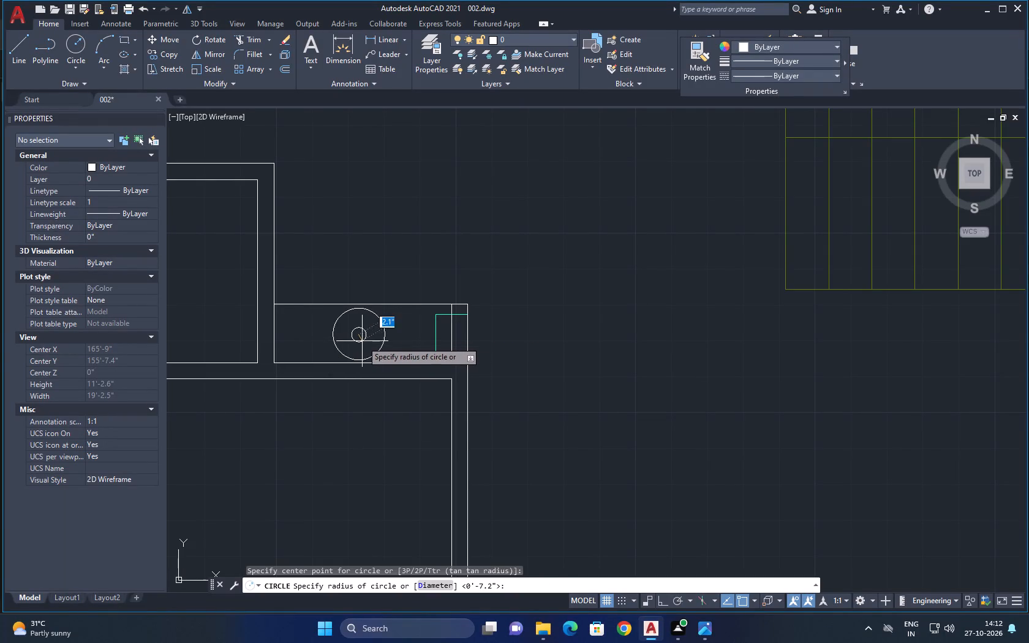
{"action": "left_click", "coordinate": [360, 339]}
{"action": "key", "text": "Escape"}
{"action": "key", "text": "Escape"}
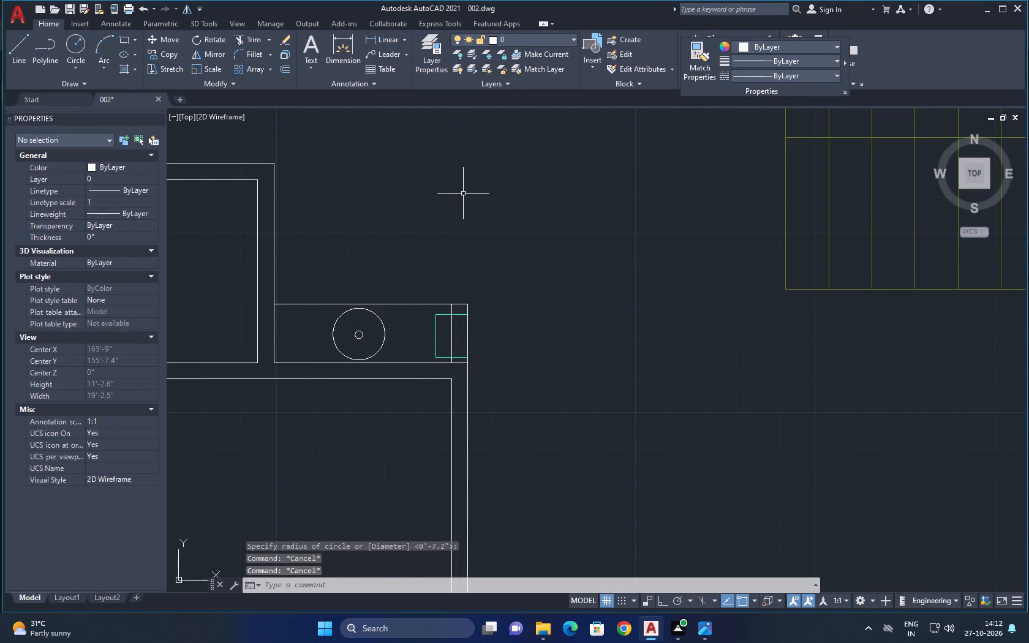
Draw a rectangle 2' long and 8' wide inside the top-left room, running down from its upper-right inner corner along the partition.
{"action": "scroll", "coordinate": [464, 192], "scroll_direction": "down", "scroll_amount": 2}
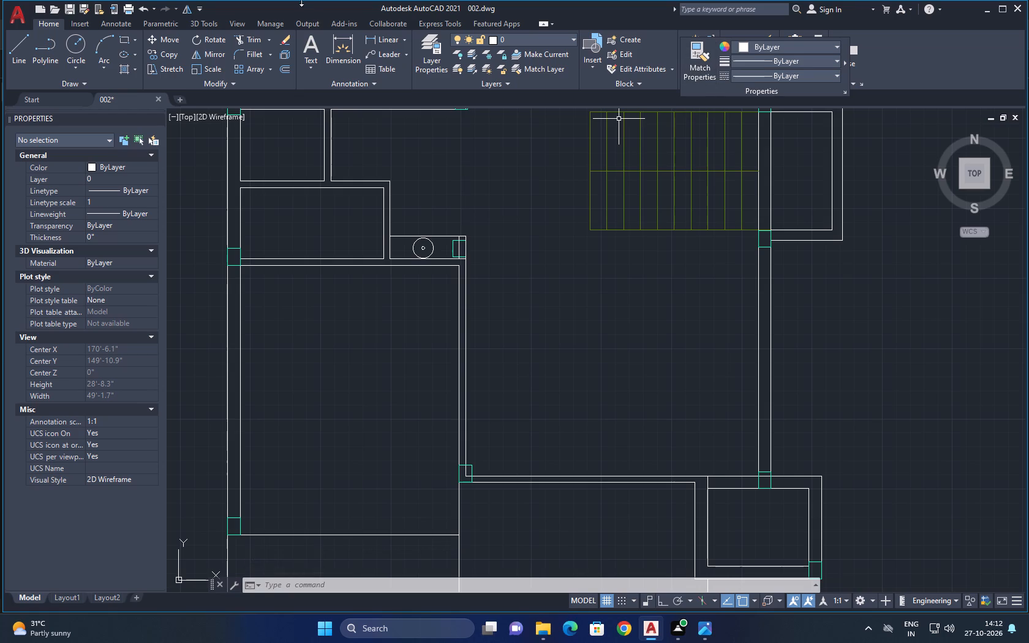
{"action": "middle_click_drag", "start_coordinate": [389, 194], "coordinate": [412, 499]}
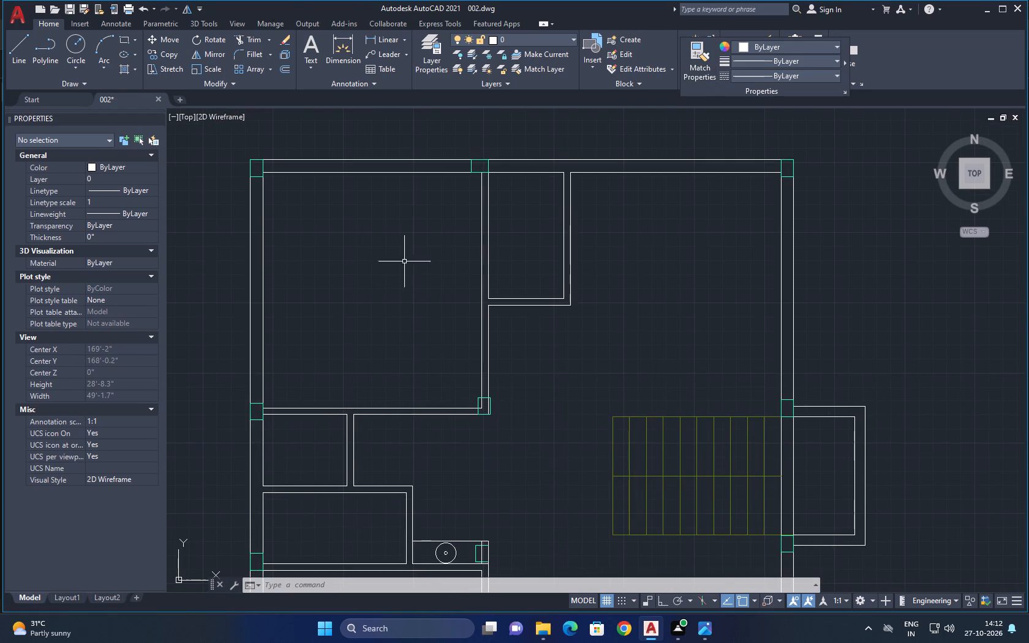
{"action": "scroll", "coordinate": [406, 255], "scroll_direction": "up", "scroll_amount": 1}
{"action": "middle_click_drag", "start_coordinate": [406, 255], "coordinate": [435, 271]}
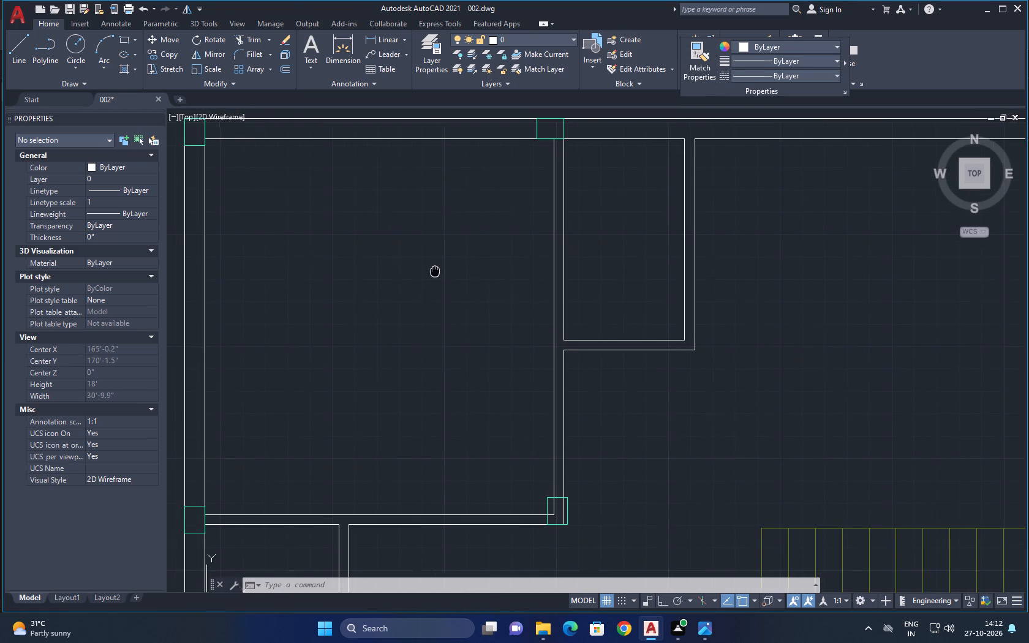
{"action": "middle_click_drag", "start_coordinate": [435, 271], "coordinate": [445, 277]}
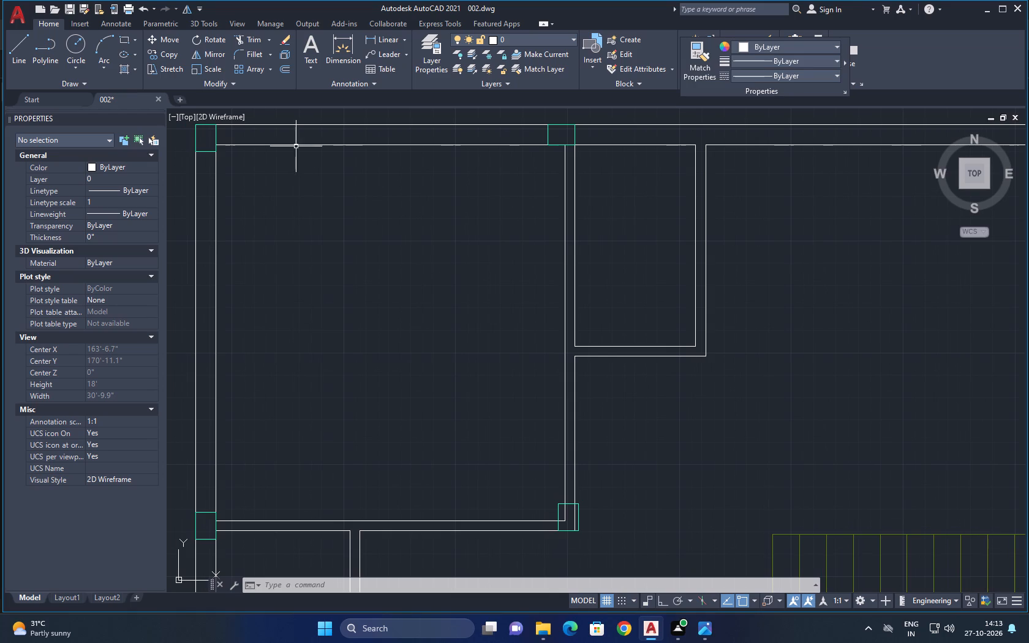
{"action": "left_click", "coordinate": [126, 42]}
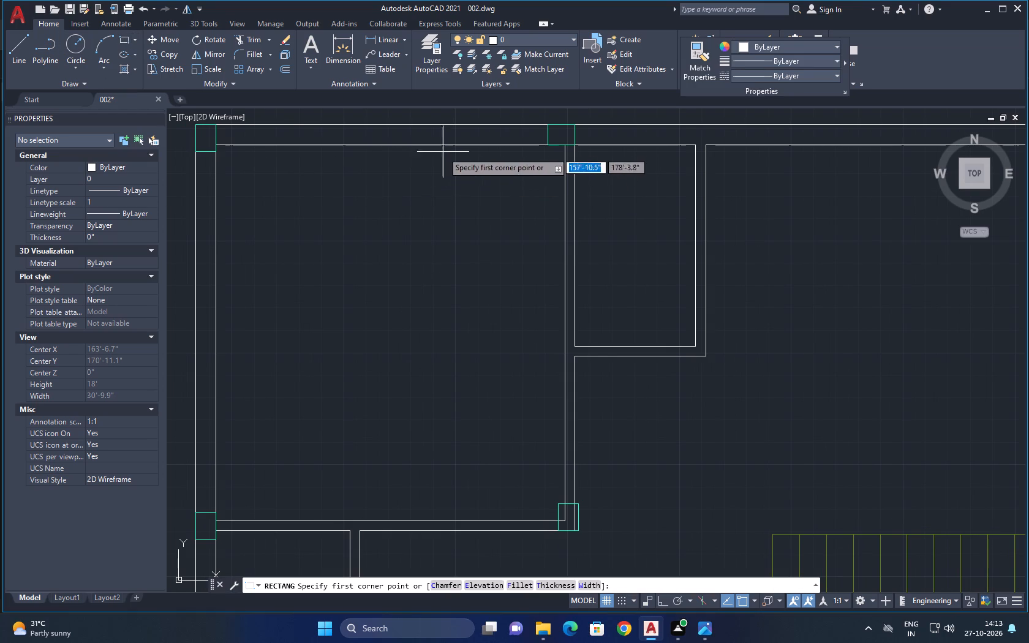
{"action": "left_click", "coordinate": [565, 150]}
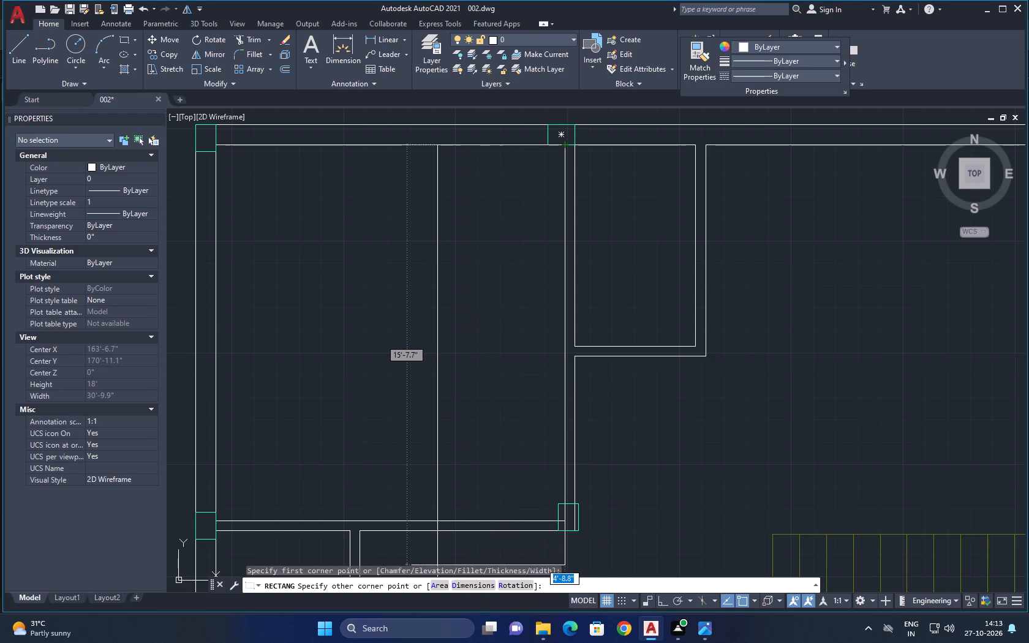
{"action": "left_click", "coordinate": [477, 589]}
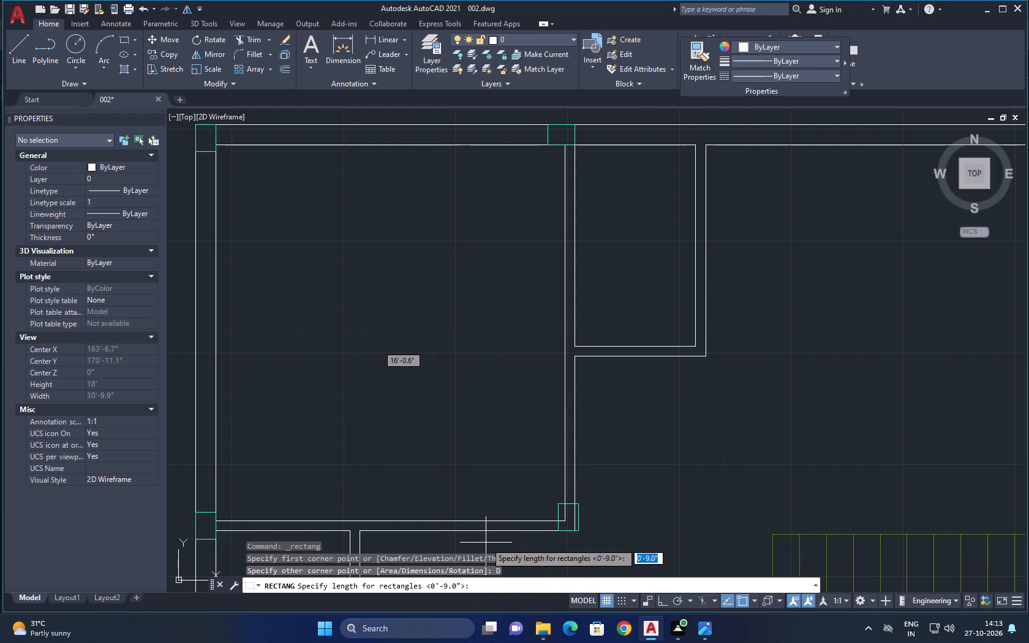
{"action": "key", "text": "2"}
{"action": "key", "text": "apostrophe"}
{"action": "key", "text": "Return"}
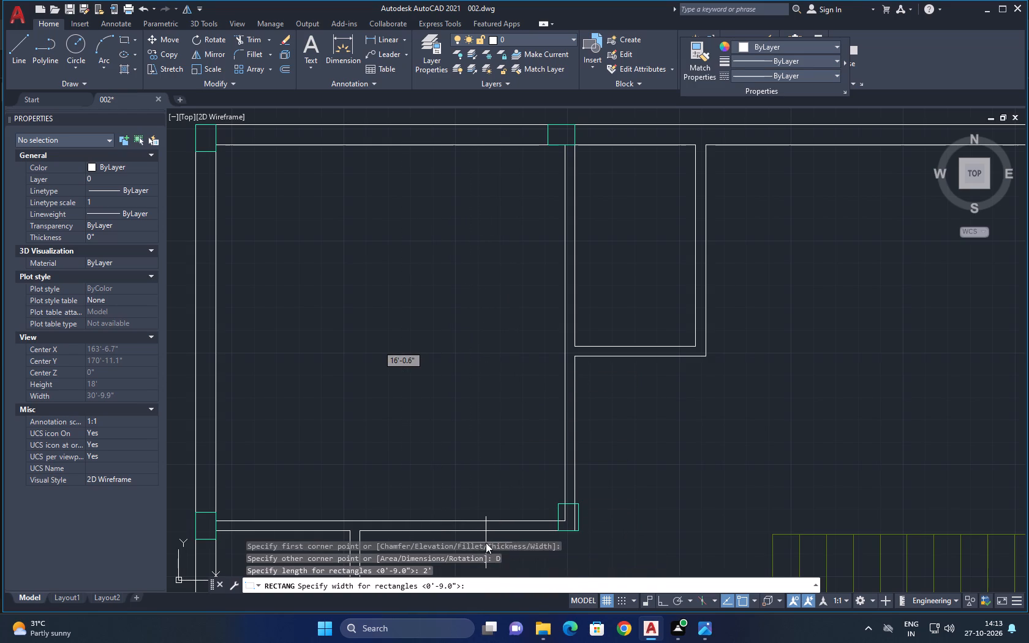
{"action": "type", "text": "8'"}
{"action": "key", "text": "Return"}
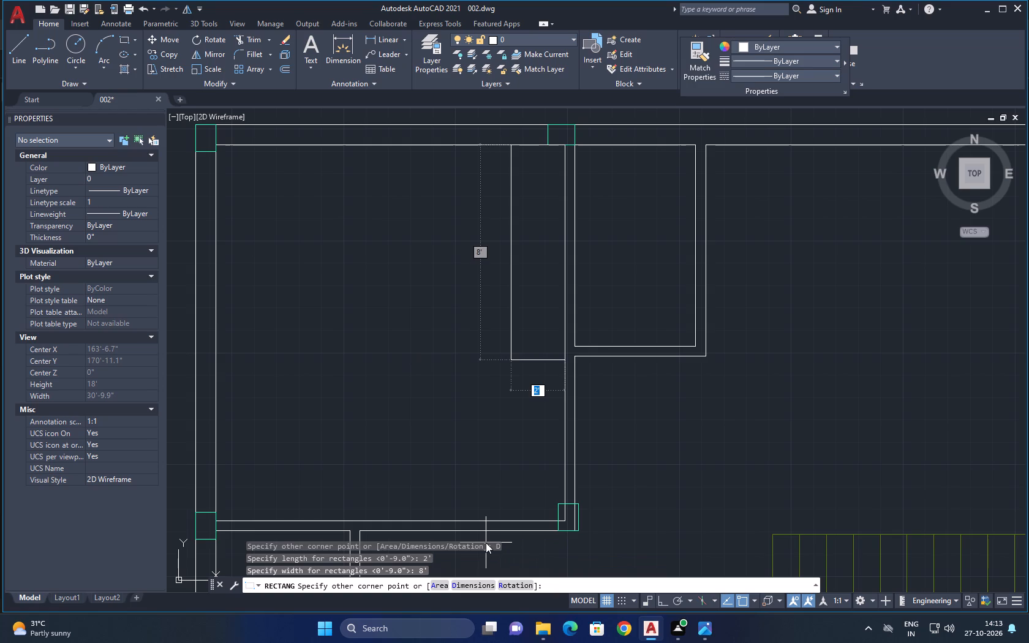
{"action": "left_click", "coordinate": [417, 394]}
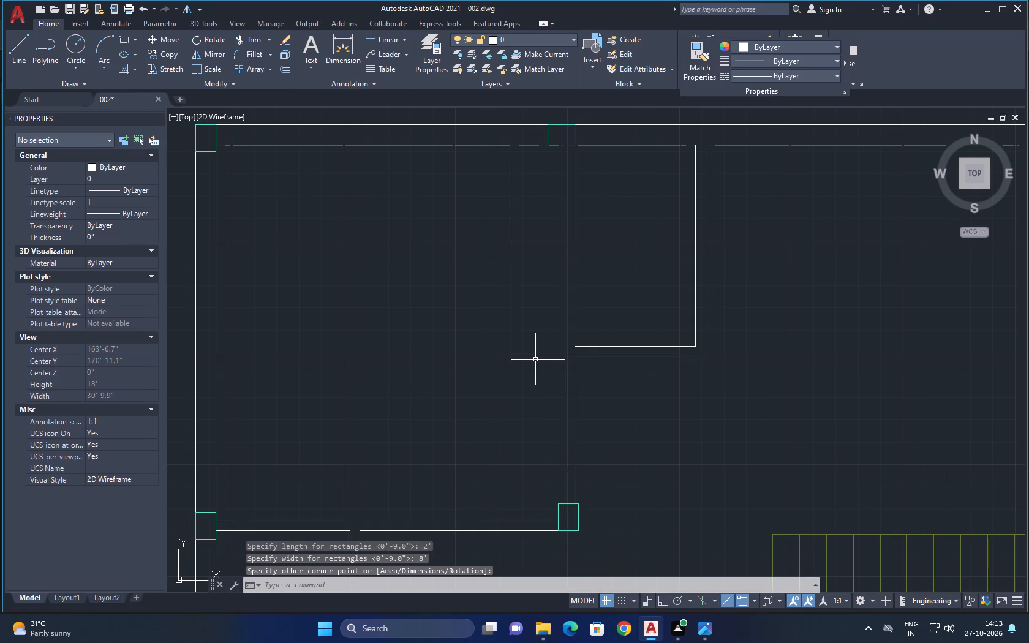
Explode the 2' by 8' rectangle into separate lines.
{"action": "left_click", "coordinate": [536, 359]}
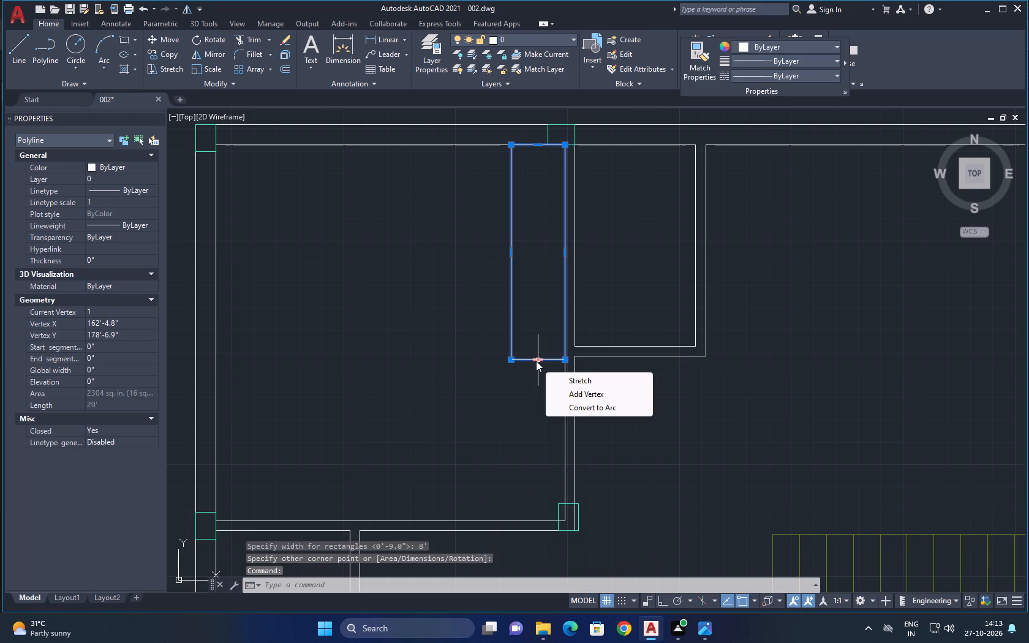
{"action": "key", "text": "x"}
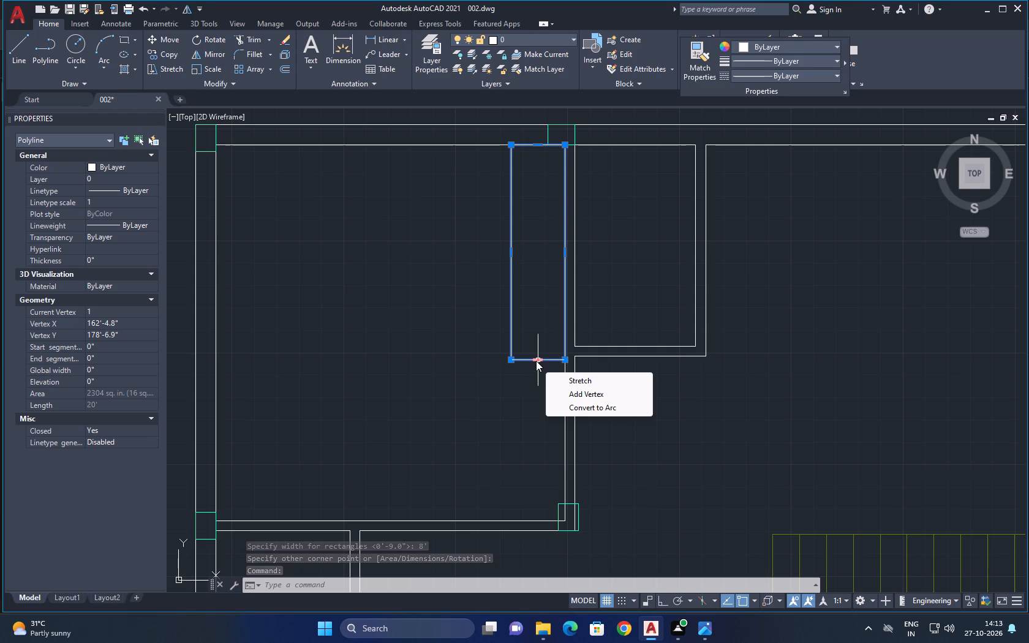
{"action": "key", "text": "x"}
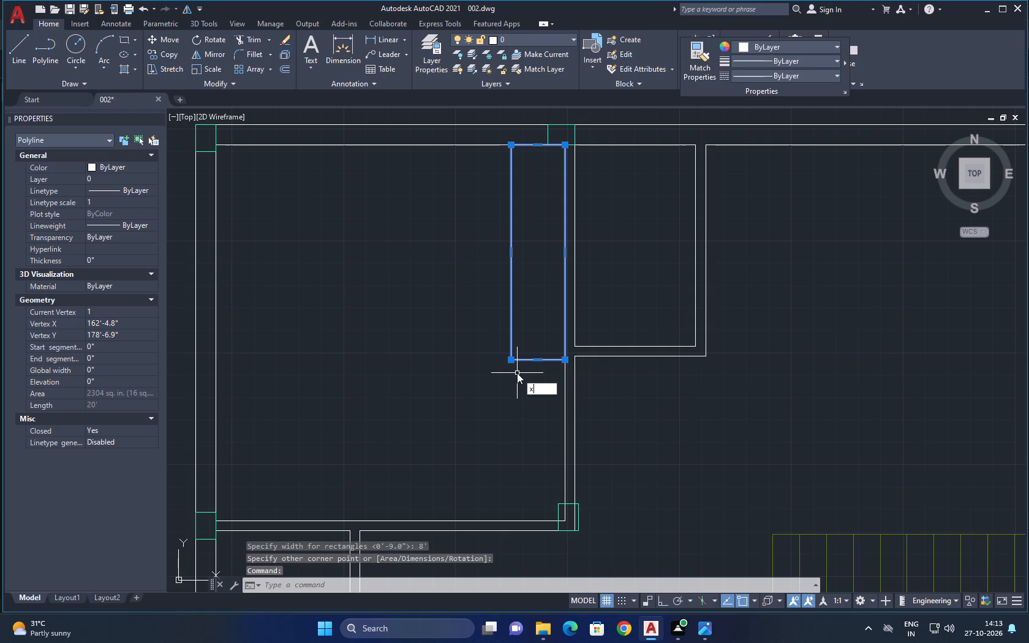
{"action": "key", "text": "space"}
Offset the exploded rectangle's bottom edge upward three times at 2' intervals, dividing it into four equal compartments.
{"action": "left_click", "coordinate": [527, 361]}
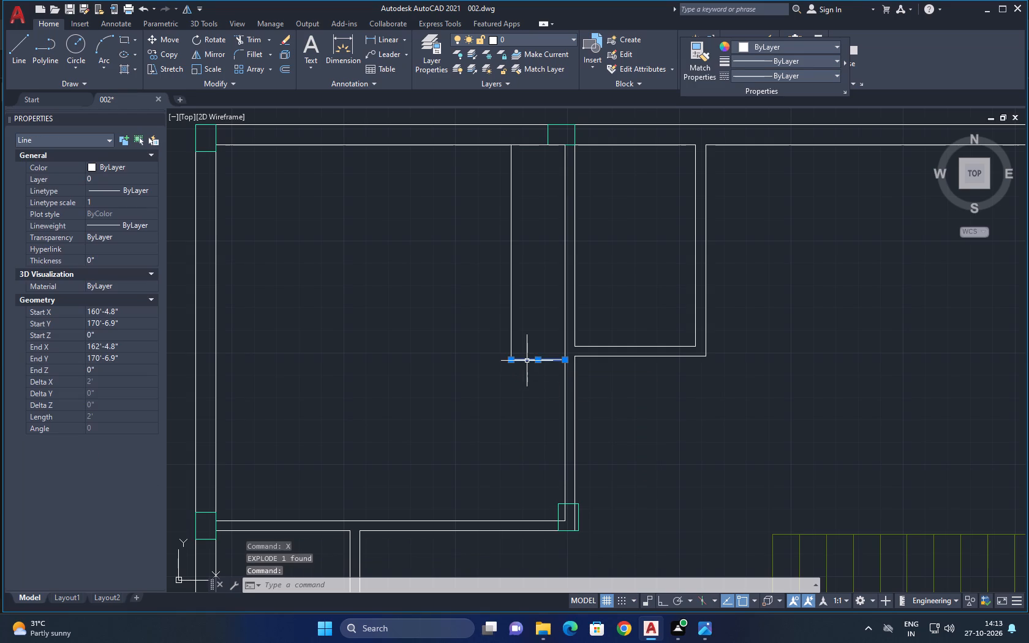
{"action": "type", "text": "o"}
{"action": "key", "text": "space"}
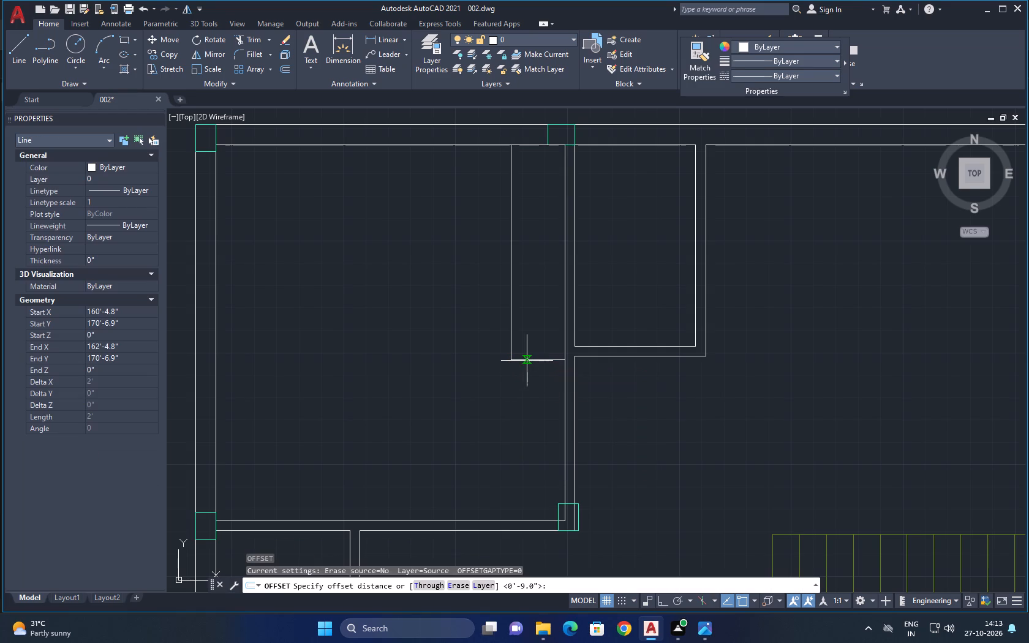
{"action": "type", "text": "2'"}
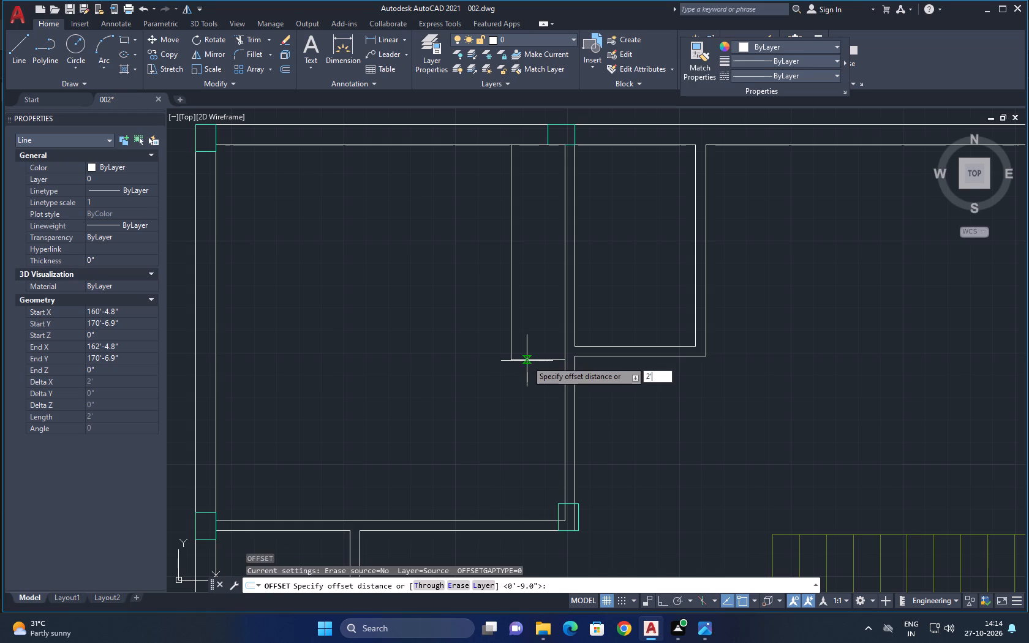
{"action": "key", "text": "Return"}
{"action": "left_click", "coordinate": [541, 363]}
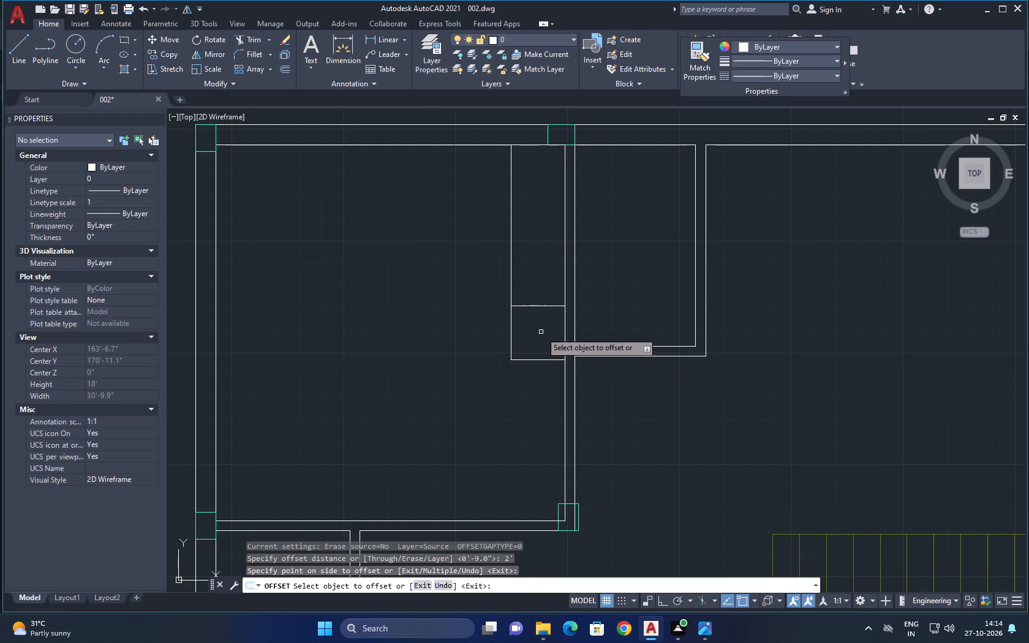
{"action": "left_click", "coordinate": [537, 306]}
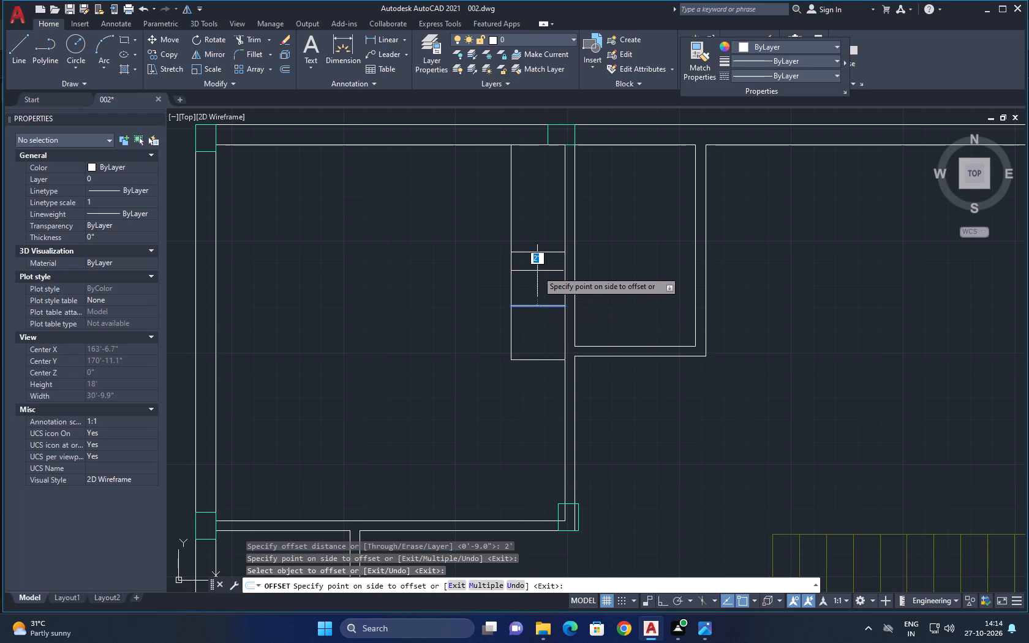
{"action": "left_click", "coordinate": [540, 218]}
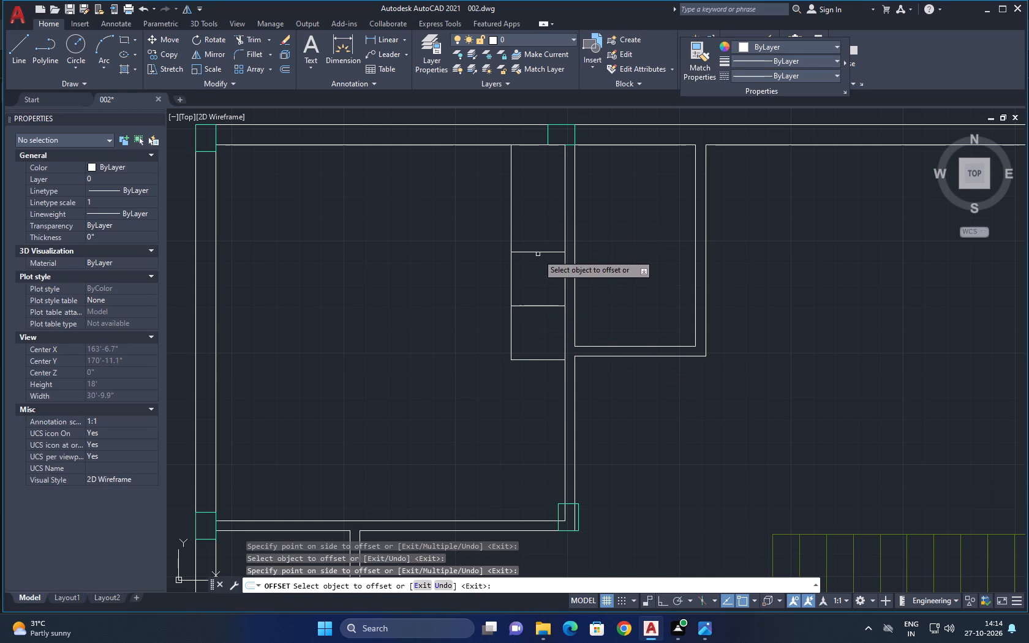
{"action": "left_click", "coordinate": [538, 250]}
{"action": "left_click", "coordinate": [538, 252]}
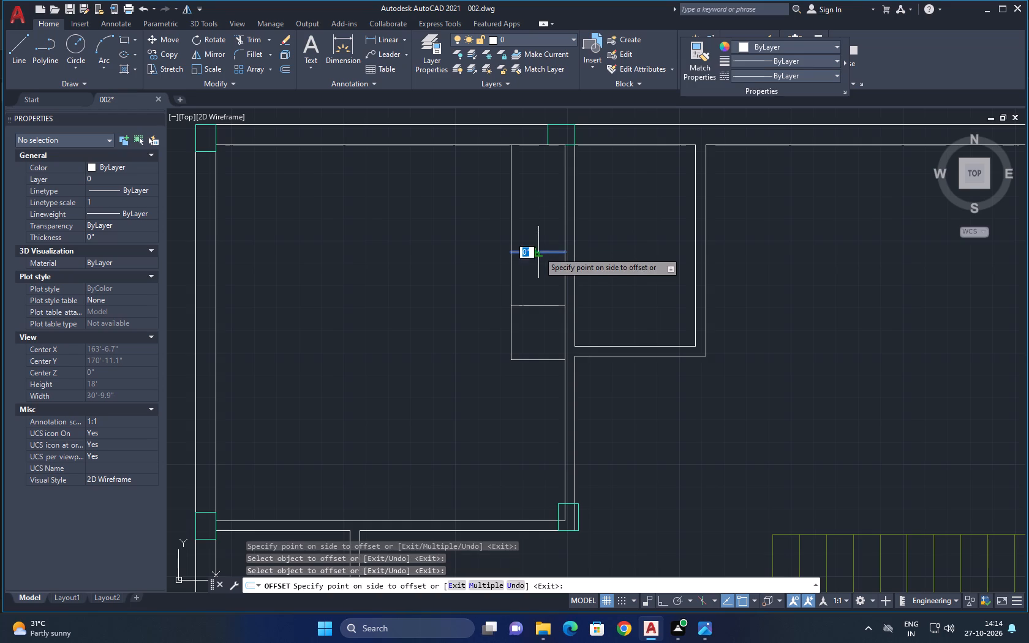
{"action": "left_click", "coordinate": [538, 236]}
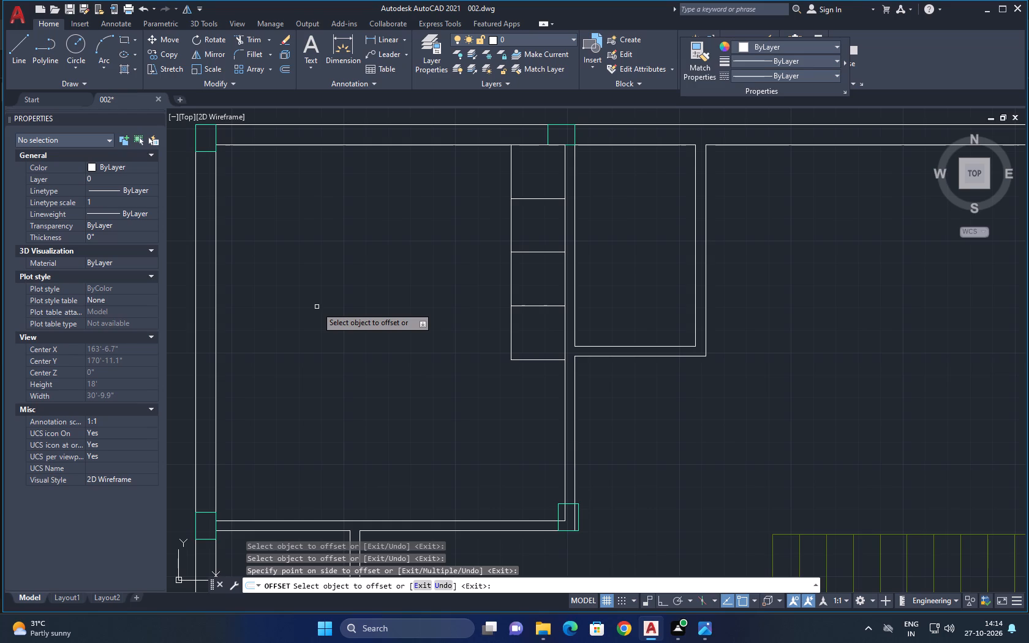
{"action": "scroll", "coordinate": [317, 307], "scroll_direction": "up", "scroll_amount": 1}
{"action": "scroll", "coordinate": [317, 307], "scroll_direction": "down", "scroll_amount": 2}
{"action": "key", "text": "Escape"}
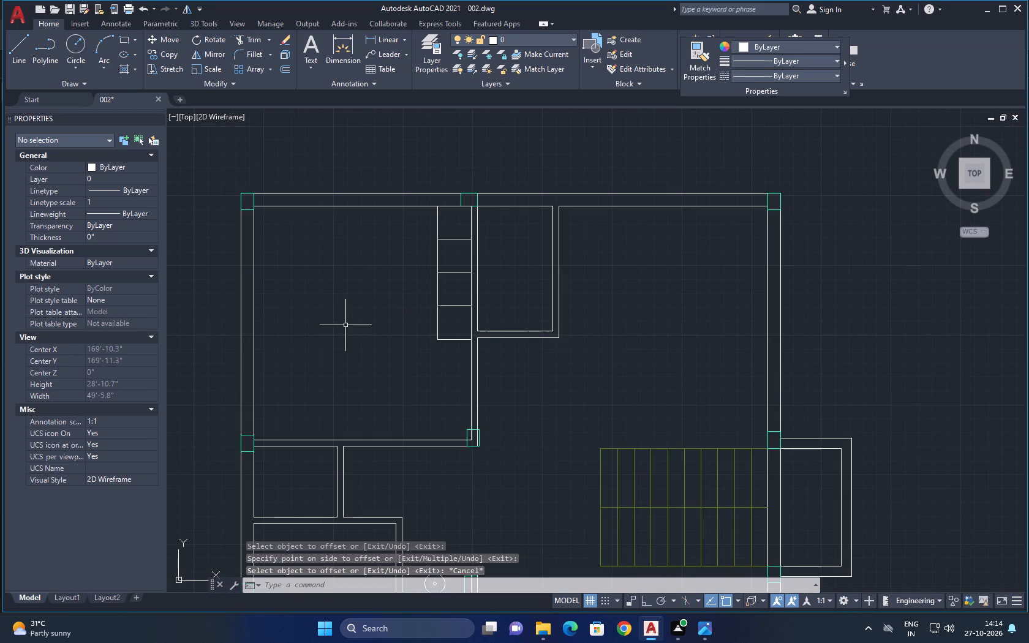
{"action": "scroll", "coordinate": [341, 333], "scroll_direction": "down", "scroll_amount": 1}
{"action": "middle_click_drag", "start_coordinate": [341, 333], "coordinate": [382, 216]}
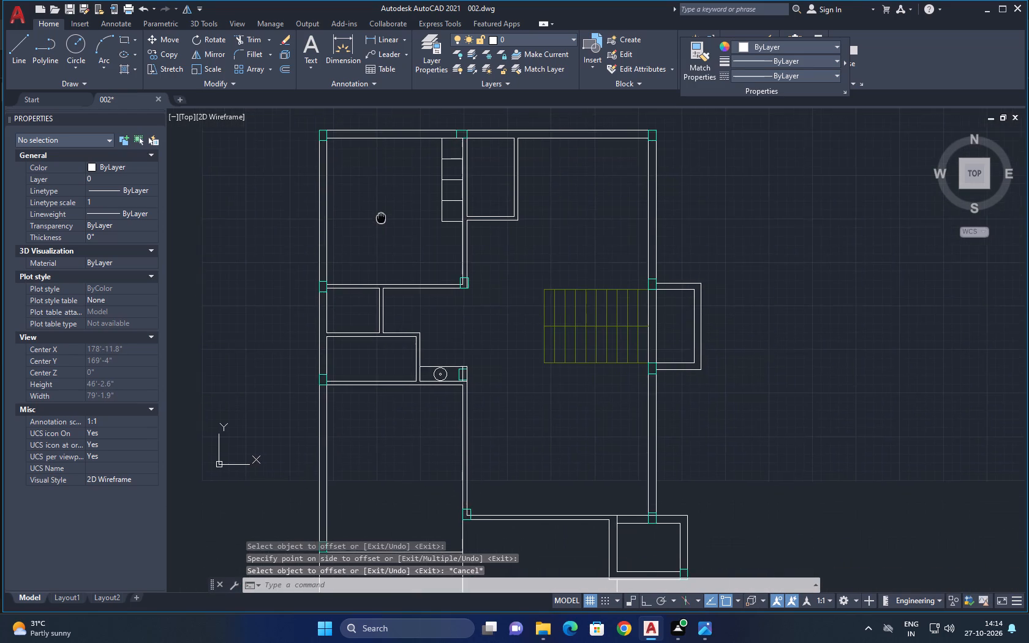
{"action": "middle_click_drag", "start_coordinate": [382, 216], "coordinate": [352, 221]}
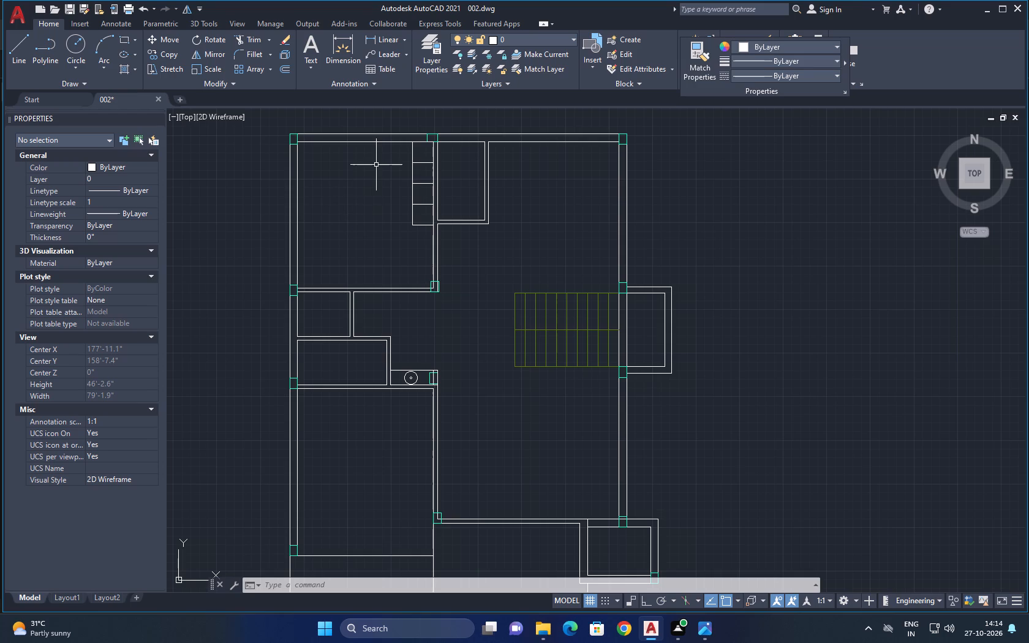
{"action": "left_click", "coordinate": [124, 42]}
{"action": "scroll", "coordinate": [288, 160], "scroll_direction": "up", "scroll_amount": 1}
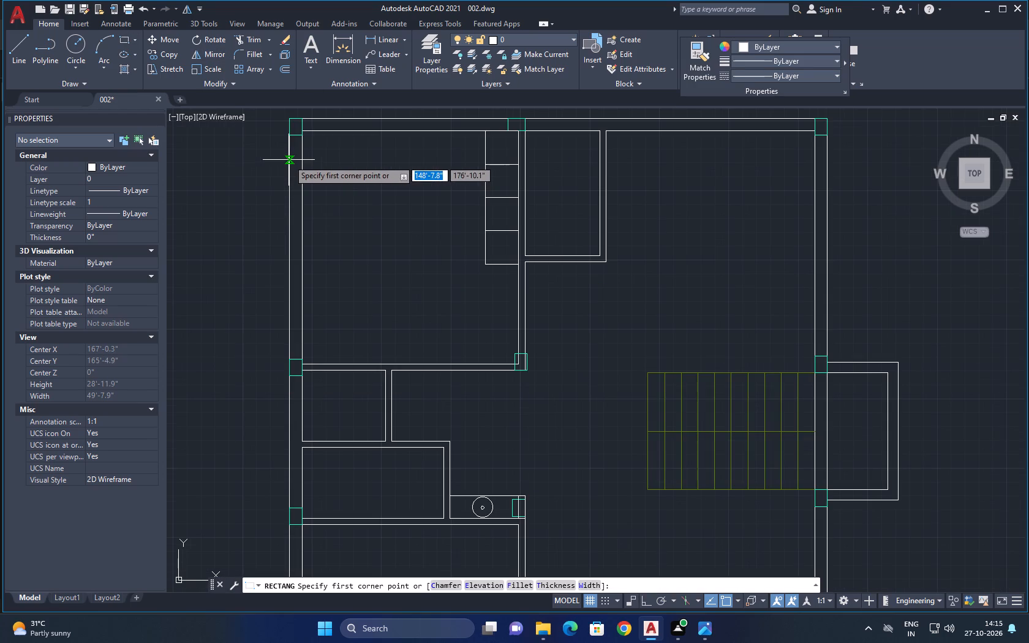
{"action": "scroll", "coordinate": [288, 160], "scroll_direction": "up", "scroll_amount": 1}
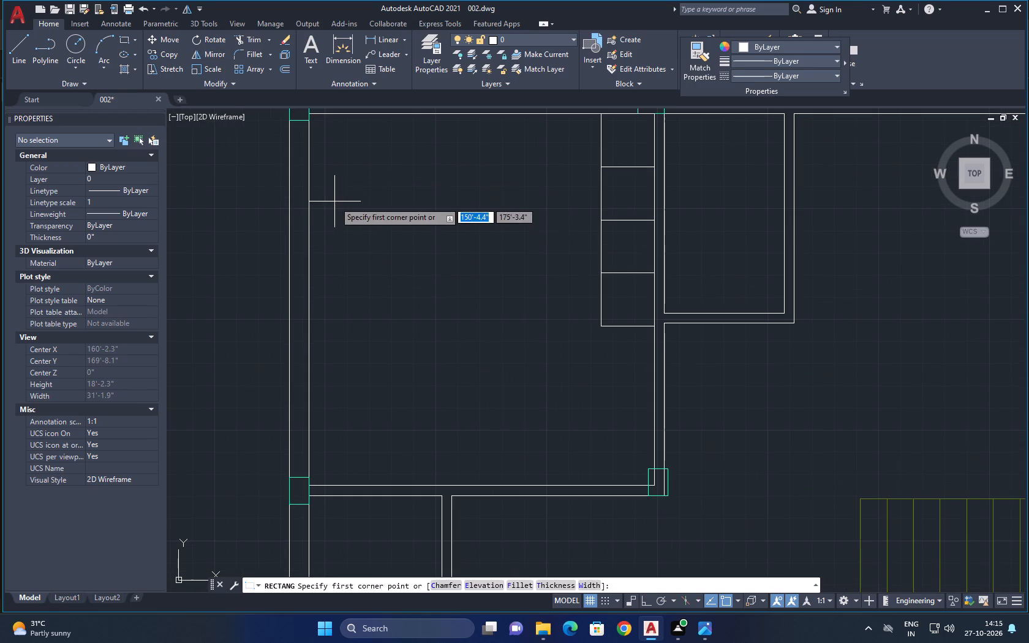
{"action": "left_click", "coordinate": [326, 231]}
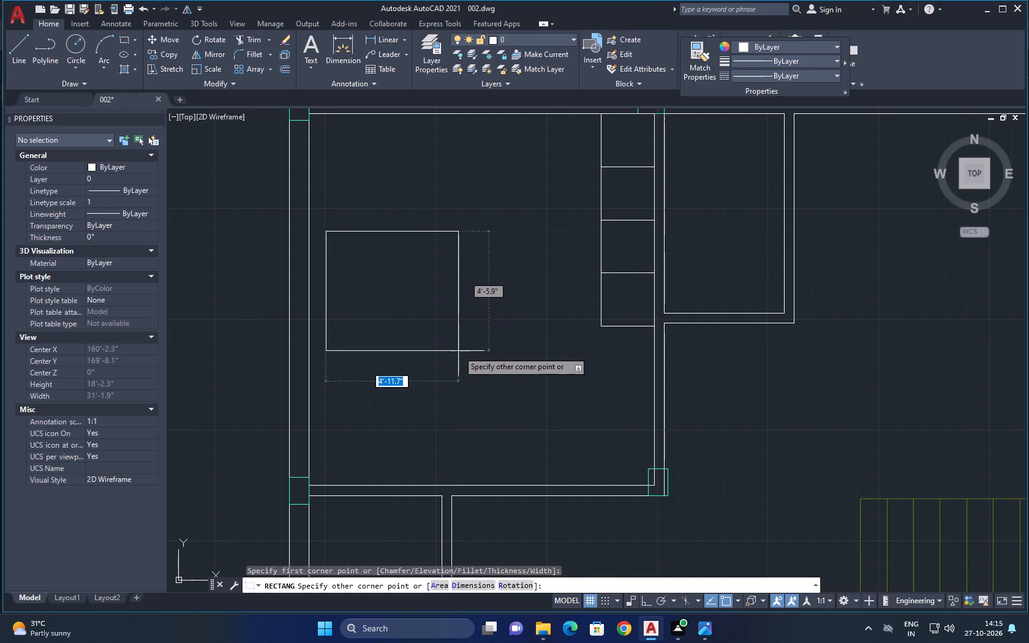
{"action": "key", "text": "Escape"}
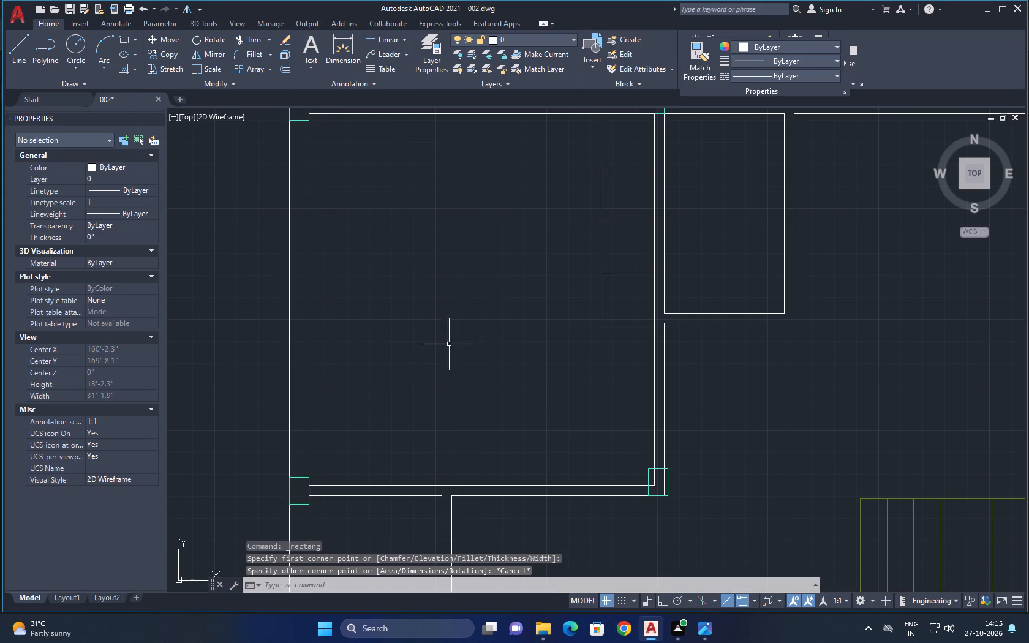
Draw a bed rectangle about 7'-2" long and 5'-3" wide near the left wall of the top-left room.
{"action": "left_click", "coordinate": [120, 32]}
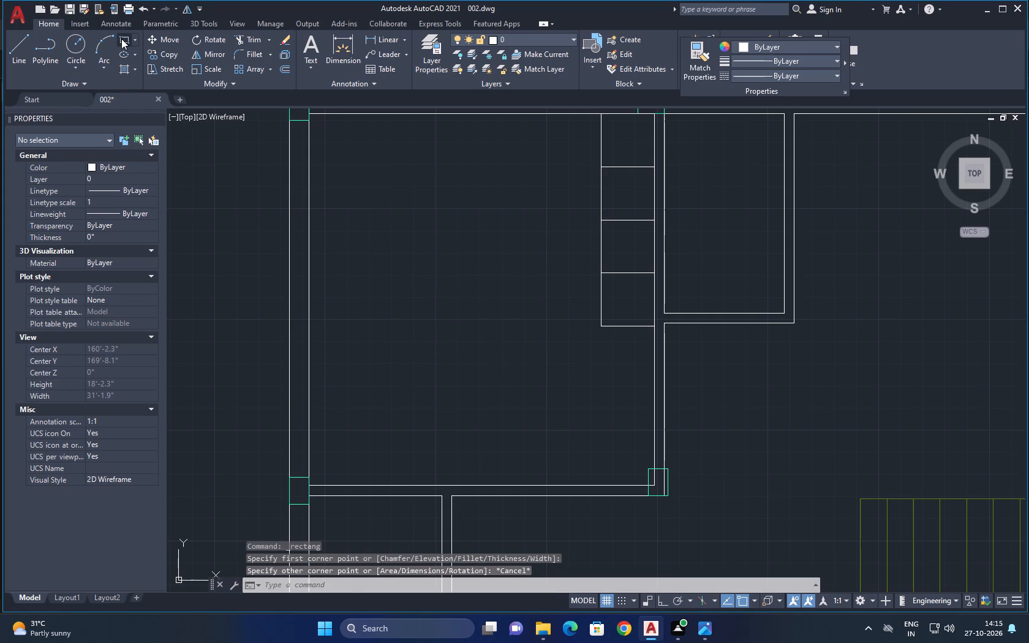
{"action": "left_click", "coordinate": [121, 39]}
{"action": "left_click", "coordinate": [320, 228]}
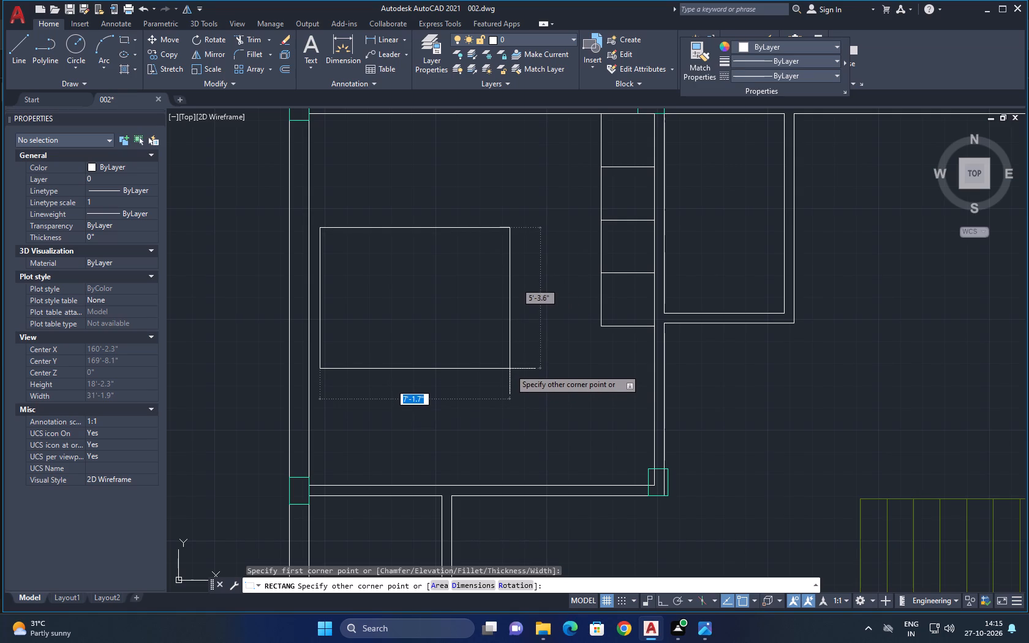
{"action": "left_click", "coordinate": [510, 367]}
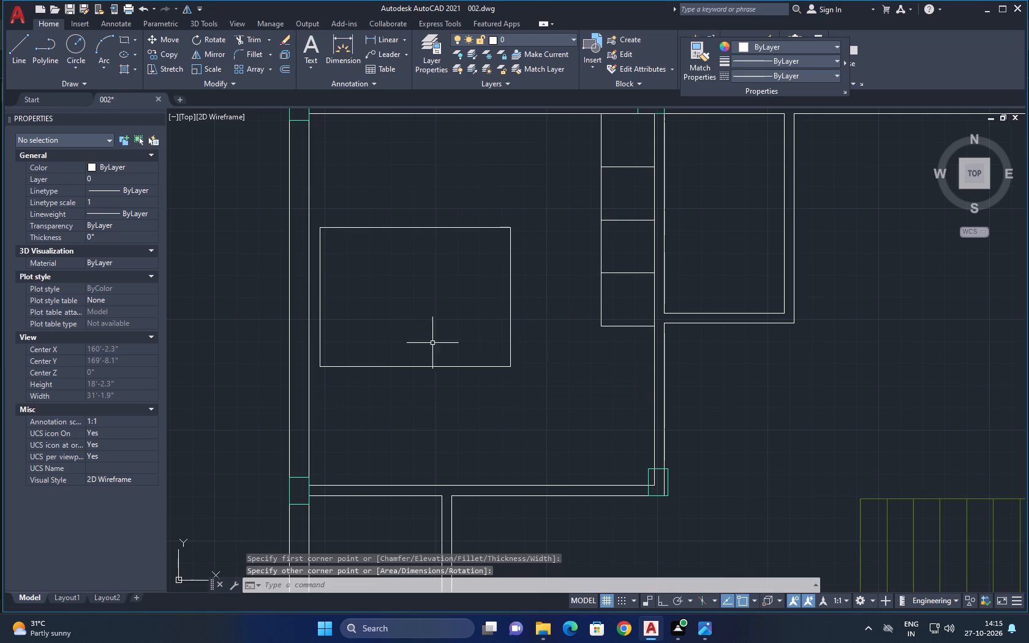
Move the bed rectangle straight up by about 5", using its upper-left corner as base point.
{"action": "left_click", "coordinate": [345, 230]}
{"action": "key", "text": "Escape"}
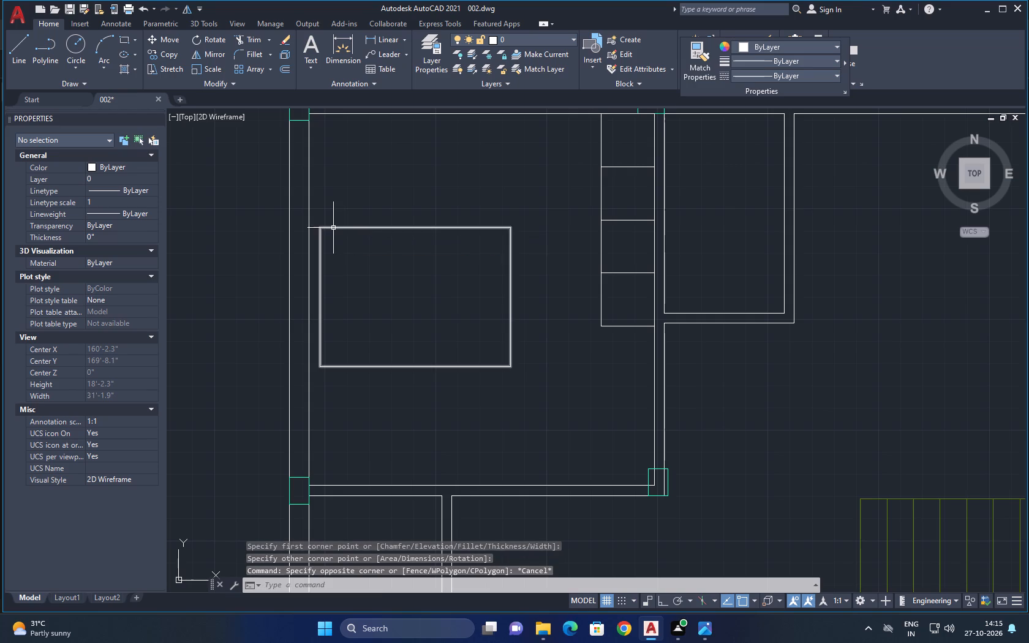
{"action": "left_click", "coordinate": [331, 227]}
{"action": "left_click", "coordinate": [152, 37]}
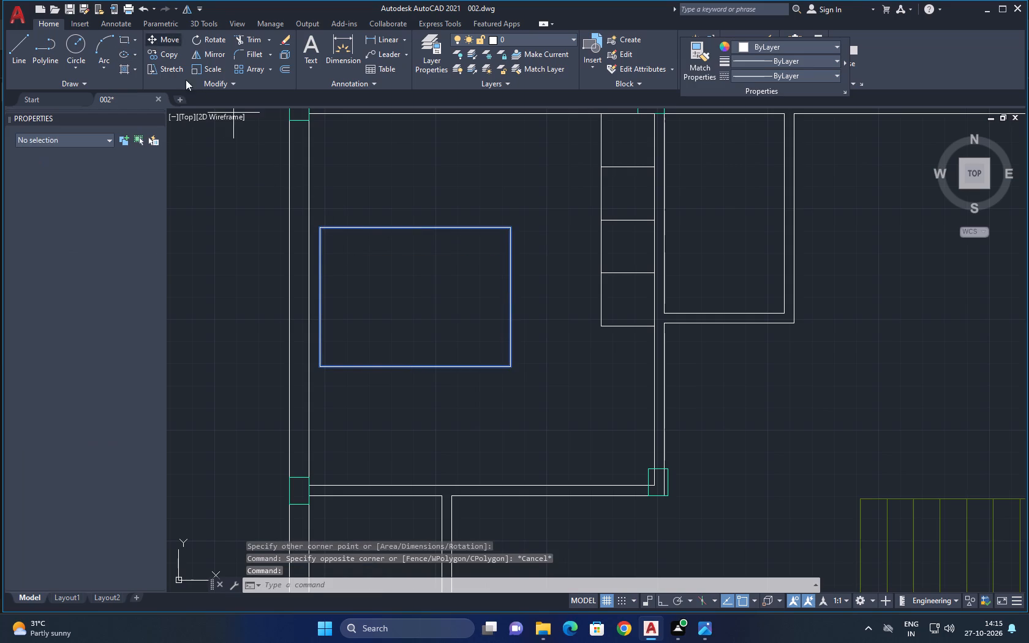
{"action": "left_click", "coordinate": [320, 226]}
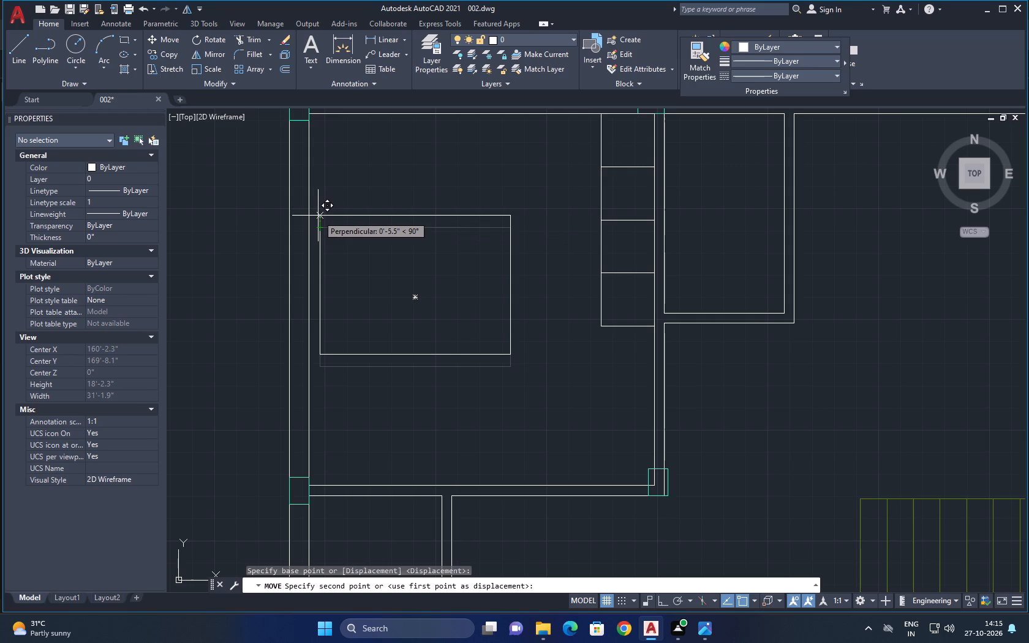
{"action": "left_click", "coordinate": [318, 217]}
{"action": "key", "text": "Escape"}
{"action": "key", "text": "Escape"}
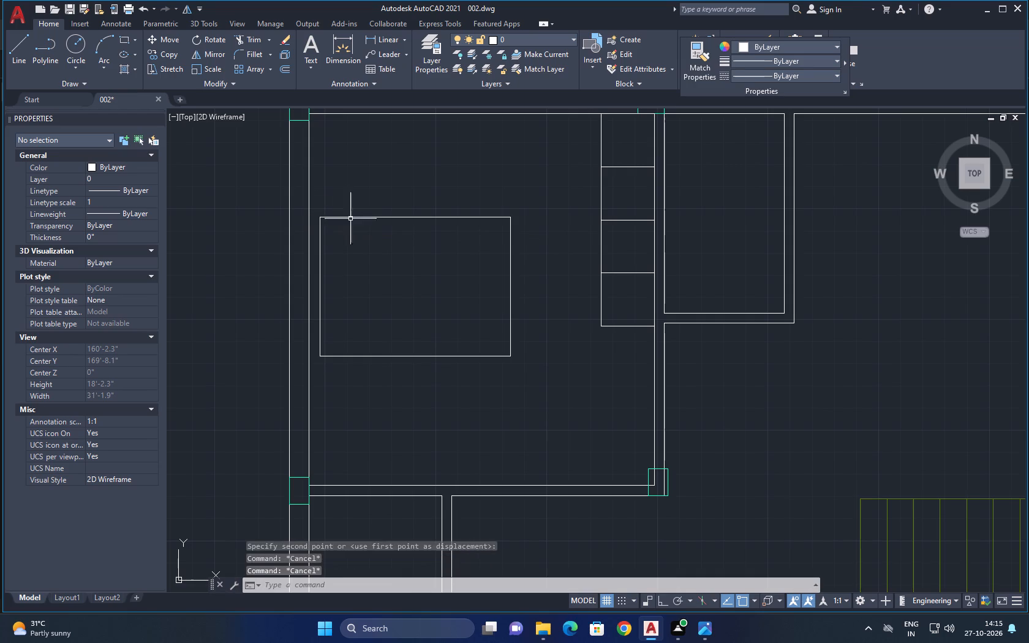
{"action": "key", "text": "Escape"}
Draw a bedside table rectangle about 1'-6" by 1'-7" directly above the bed's upper-left corner.
{"action": "left_click", "coordinate": [123, 33]}
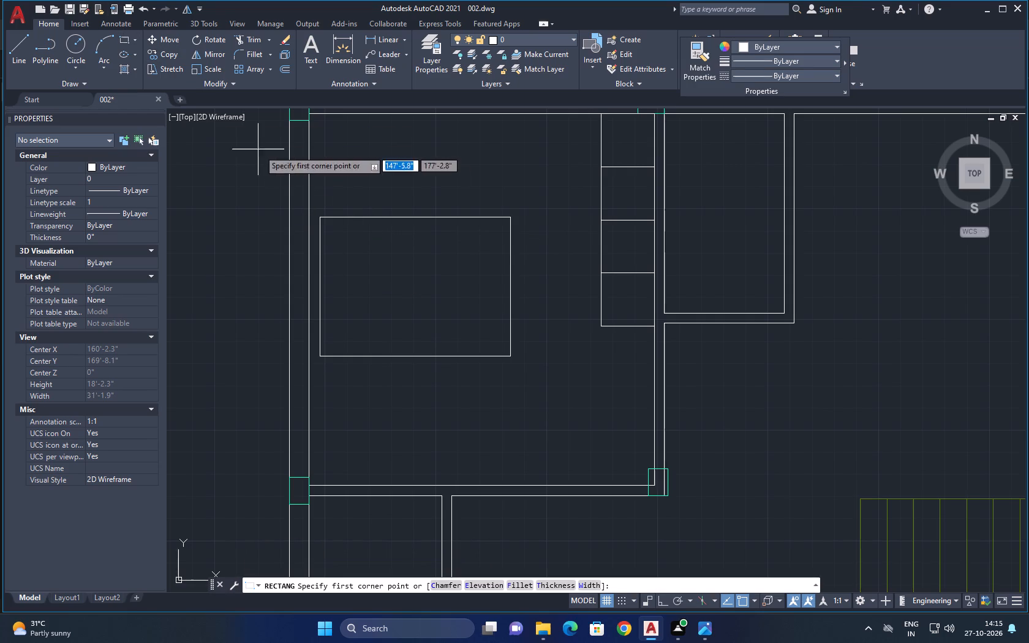
{"action": "left_click", "coordinate": [321, 217]}
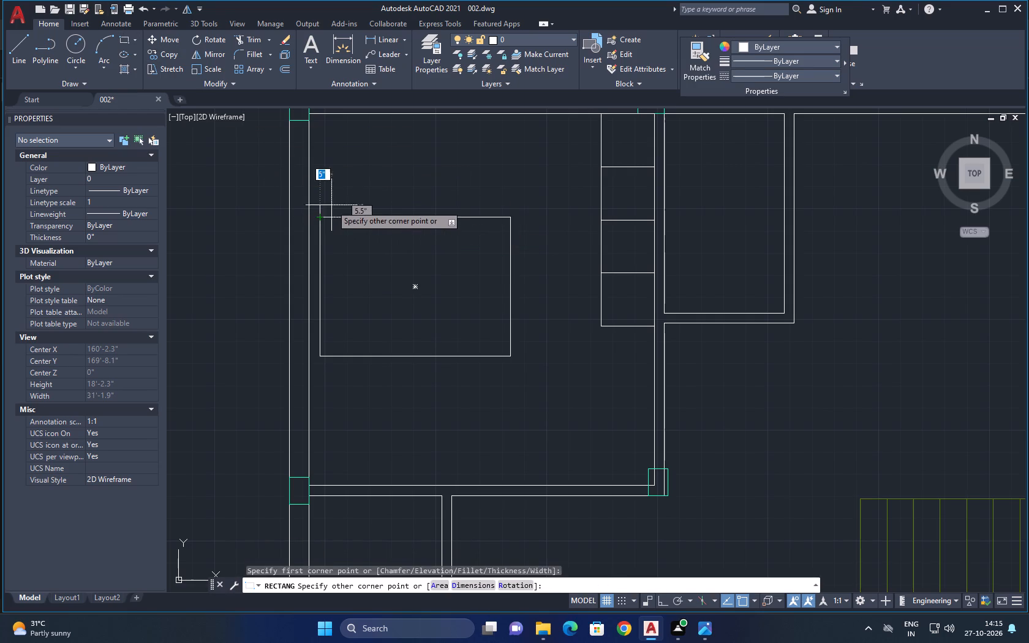
{"action": "left_click", "coordinate": [361, 176]}
{"action": "key", "text": "Escape"}
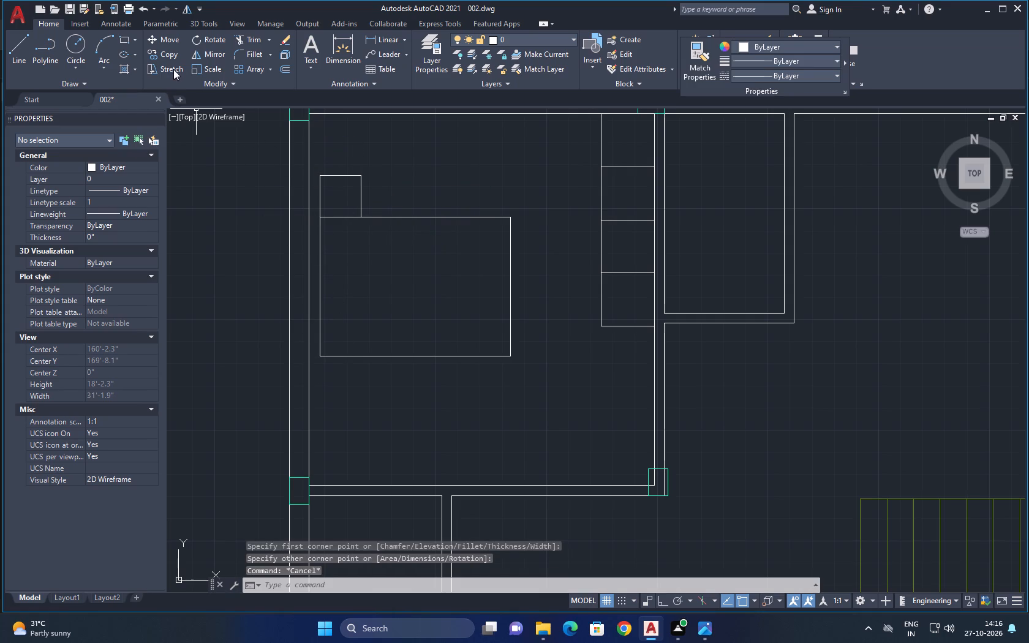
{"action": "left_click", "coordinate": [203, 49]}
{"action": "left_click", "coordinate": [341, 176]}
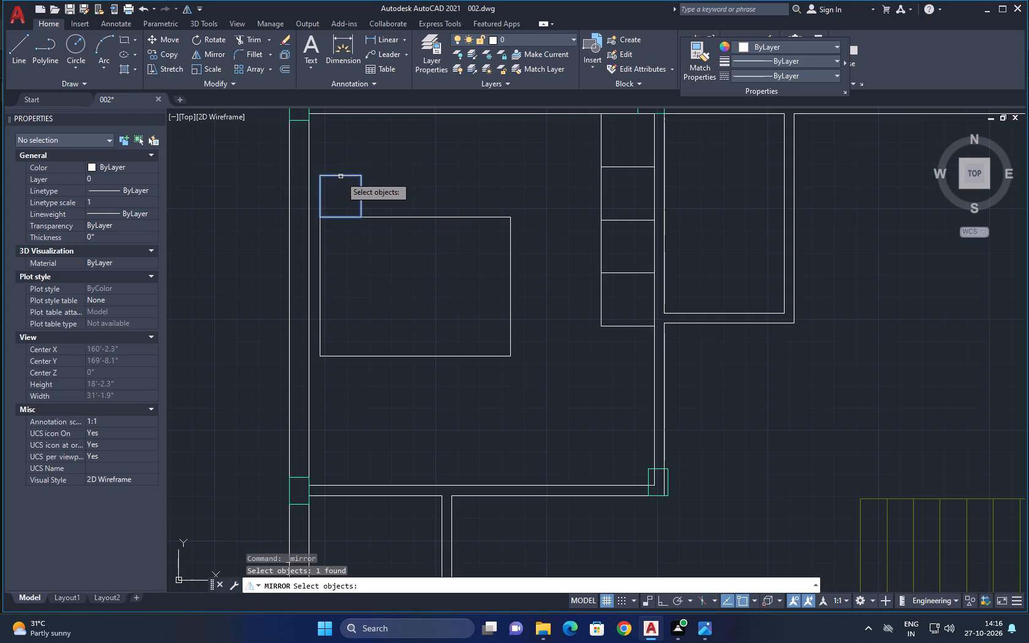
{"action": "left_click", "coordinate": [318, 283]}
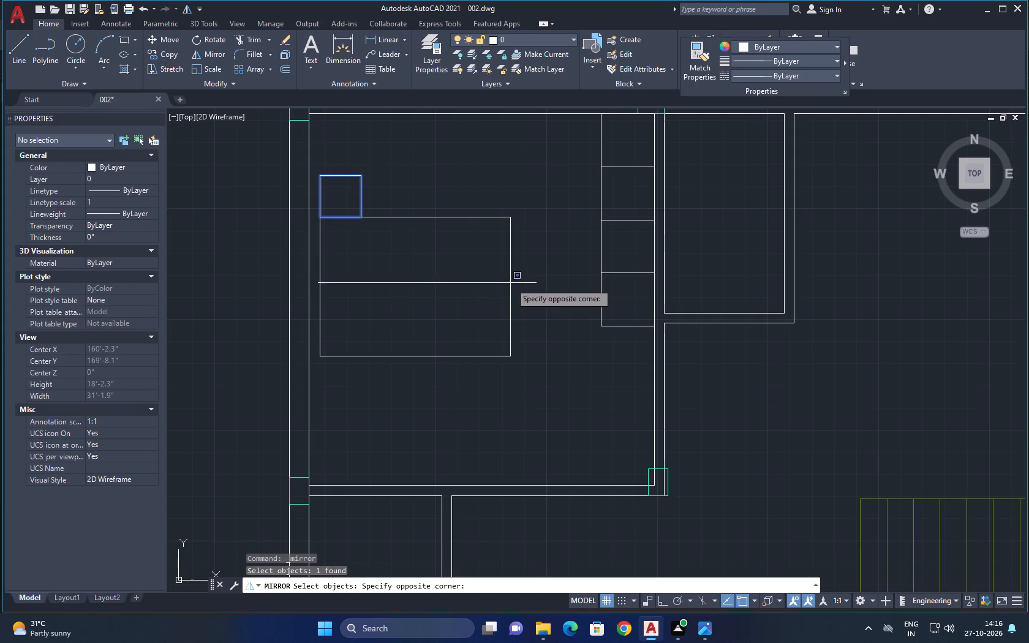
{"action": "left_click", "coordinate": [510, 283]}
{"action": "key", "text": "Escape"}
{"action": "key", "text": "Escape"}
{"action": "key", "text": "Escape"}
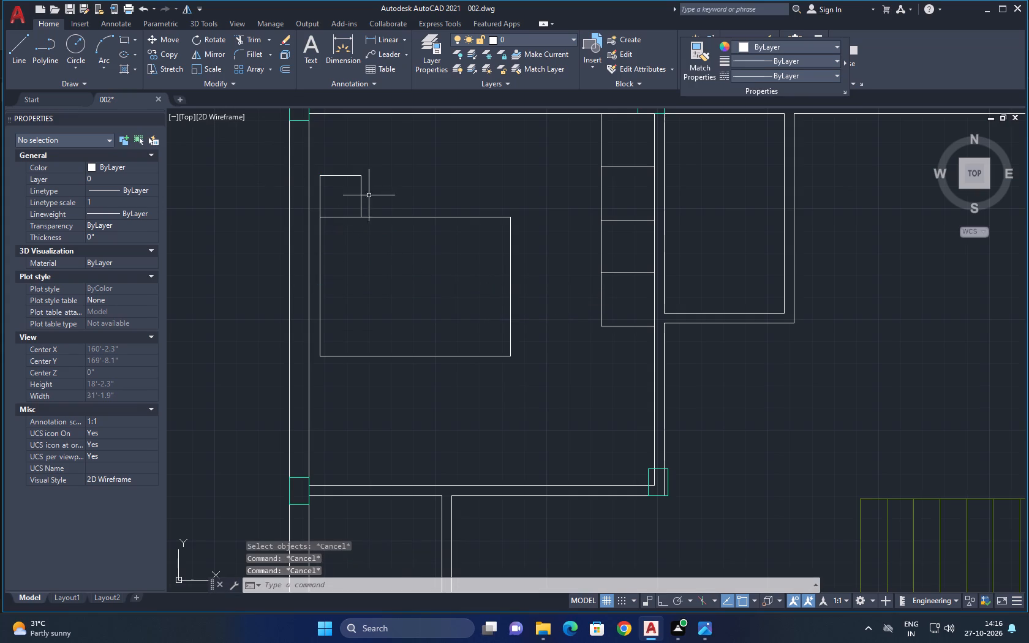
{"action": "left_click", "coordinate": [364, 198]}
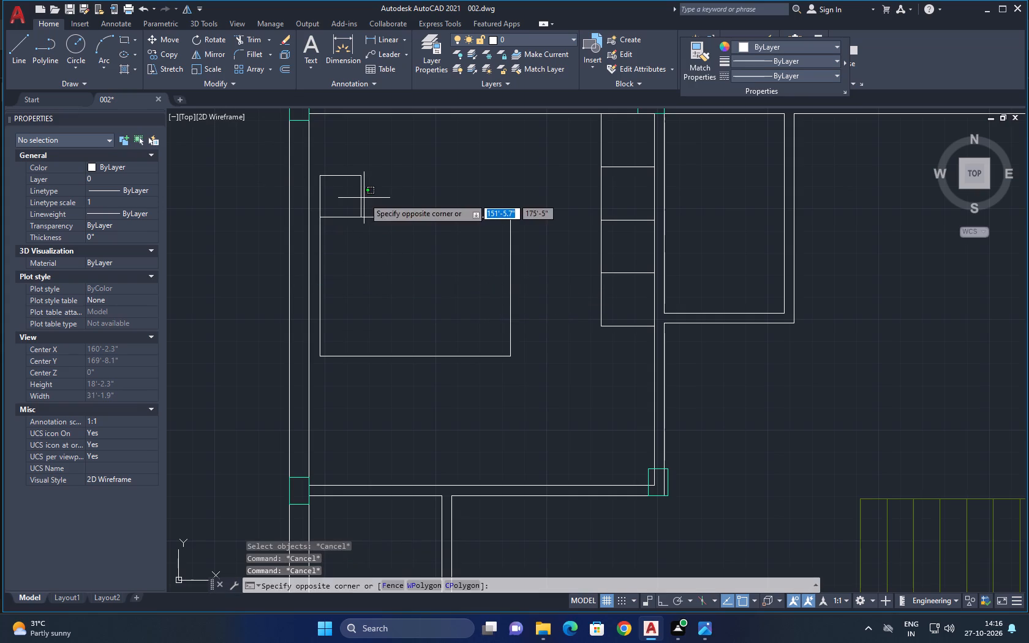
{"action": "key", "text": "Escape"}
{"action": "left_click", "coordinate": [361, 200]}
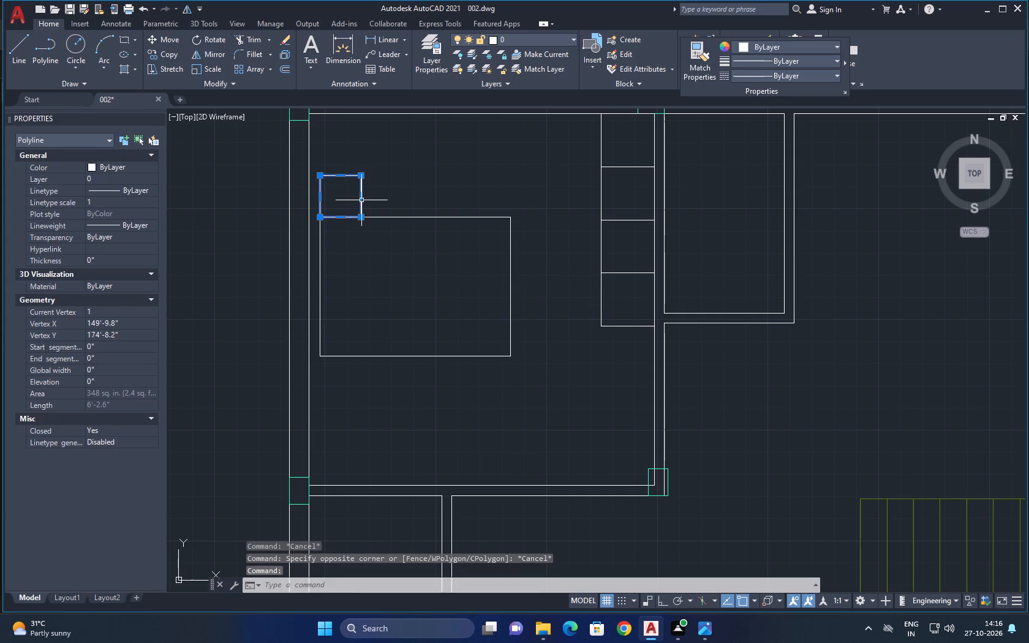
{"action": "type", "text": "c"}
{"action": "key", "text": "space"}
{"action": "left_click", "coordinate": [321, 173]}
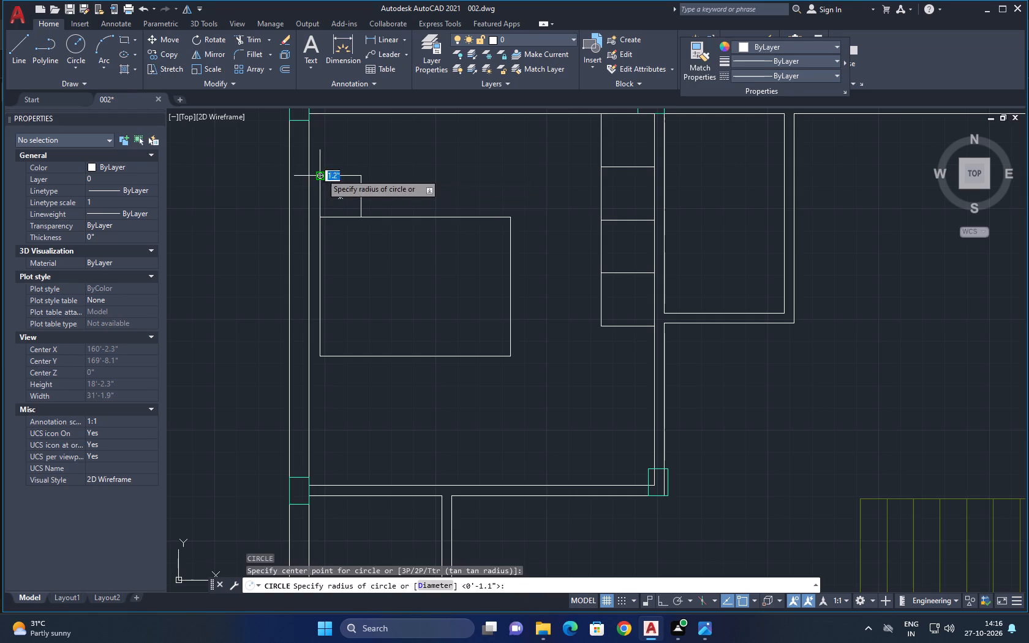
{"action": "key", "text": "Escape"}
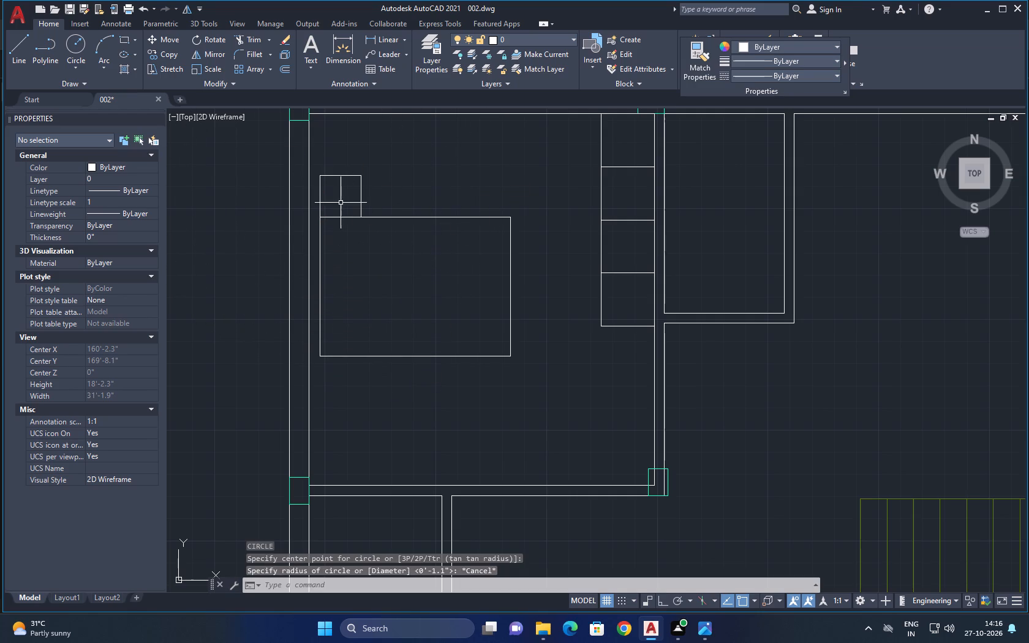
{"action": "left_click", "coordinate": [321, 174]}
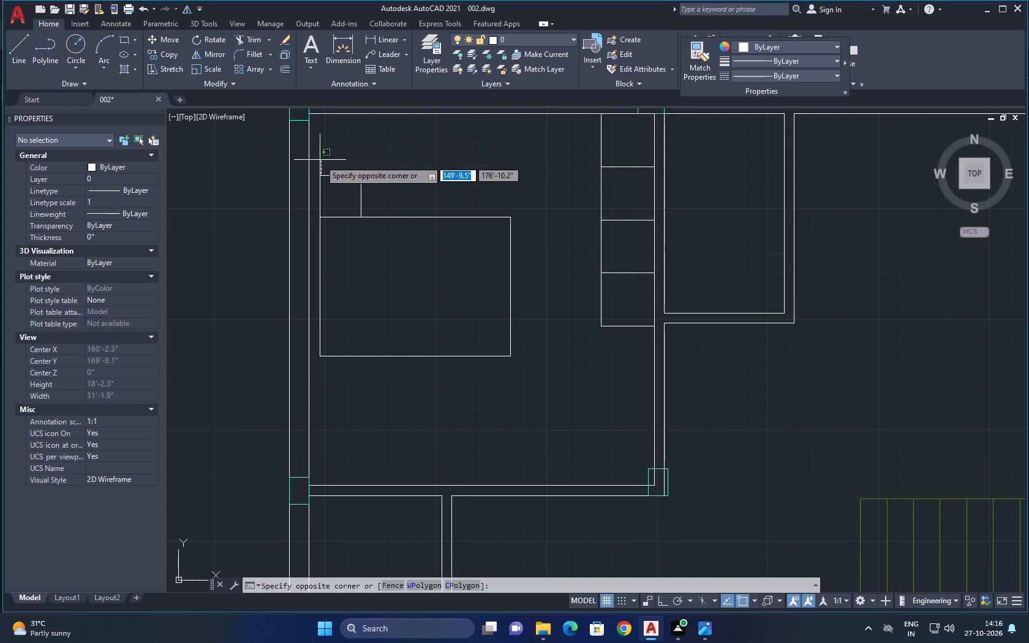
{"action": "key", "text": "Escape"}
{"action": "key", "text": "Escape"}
Copy the bedside table from its upper-left corner to the bed's lower-left corner, just below the bed.
{"action": "left_click", "coordinate": [345, 187]}
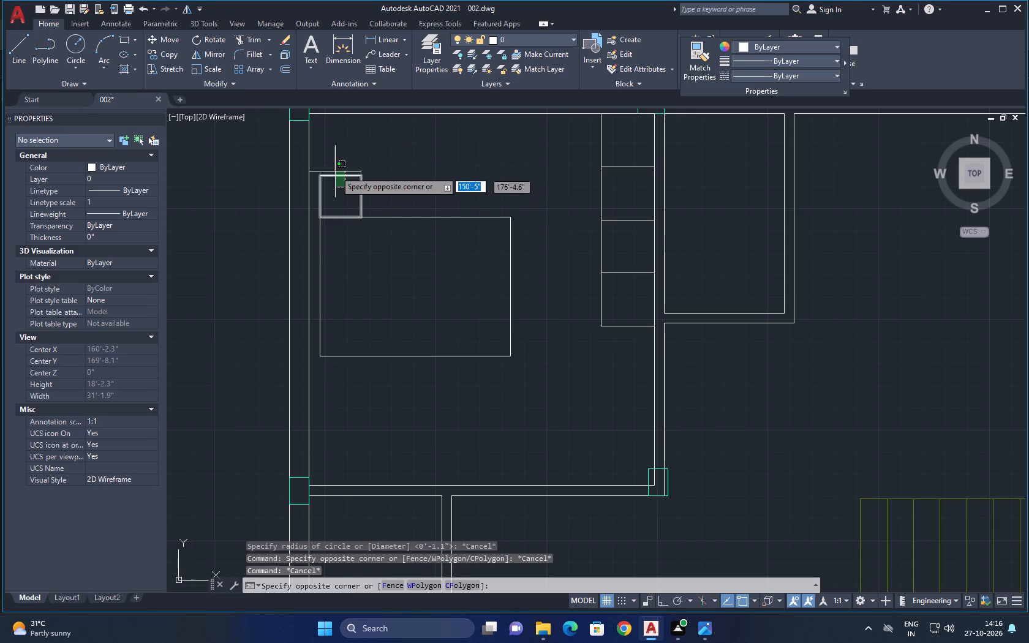
{"action": "left_click", "coordinate": [334, 162]}
{"action": "left_click", "coordinate": [165, 50]}
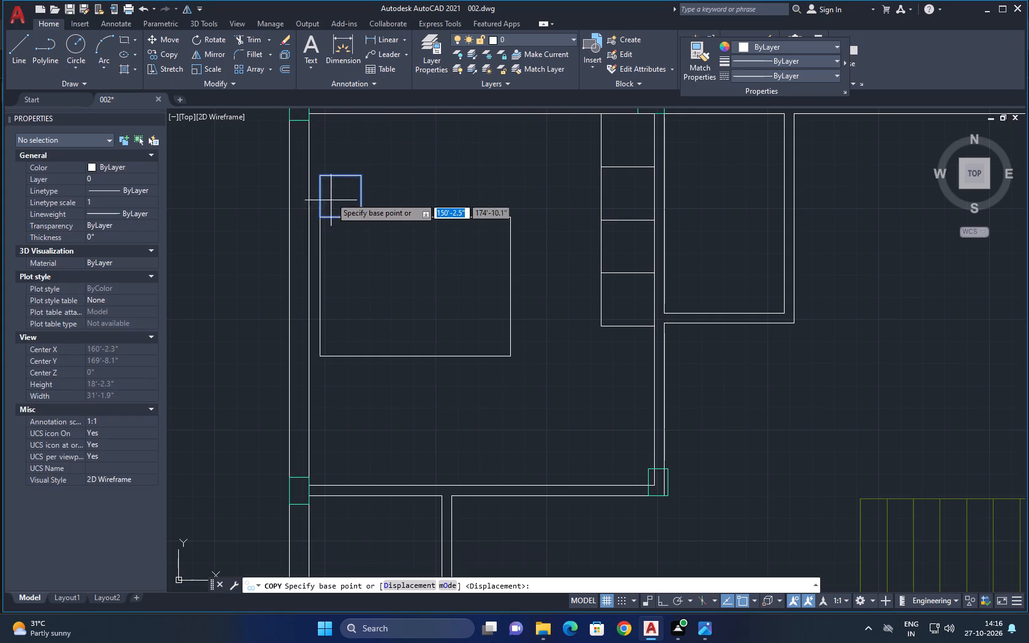
{"action": "left_click", "coordinate": [321, 178]}
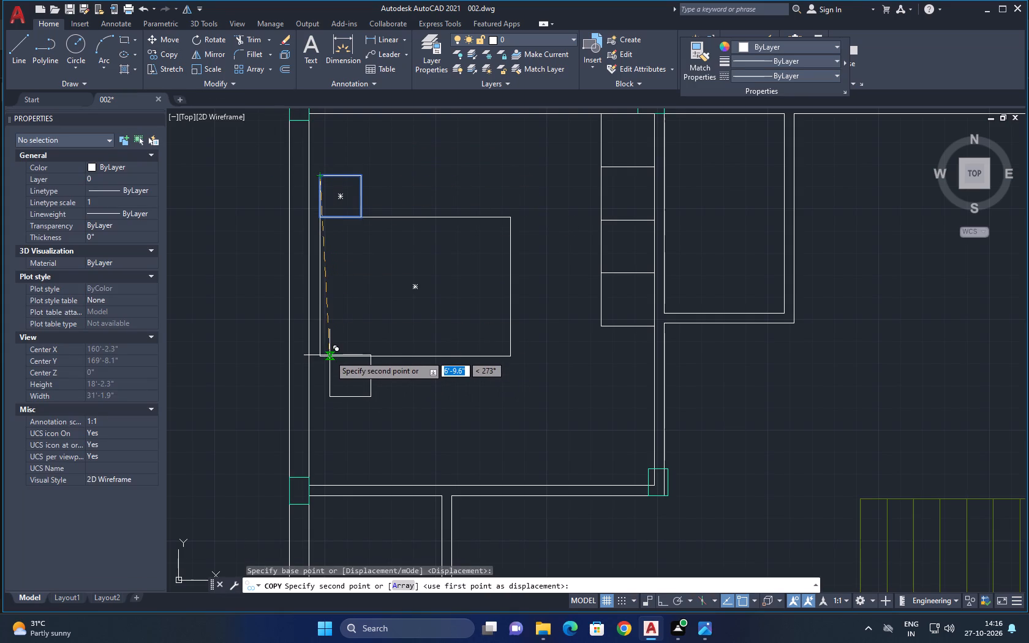
{"action": "left_click", "coordinate": [322, 356]}
{"action": "key", "text": "Escape"}
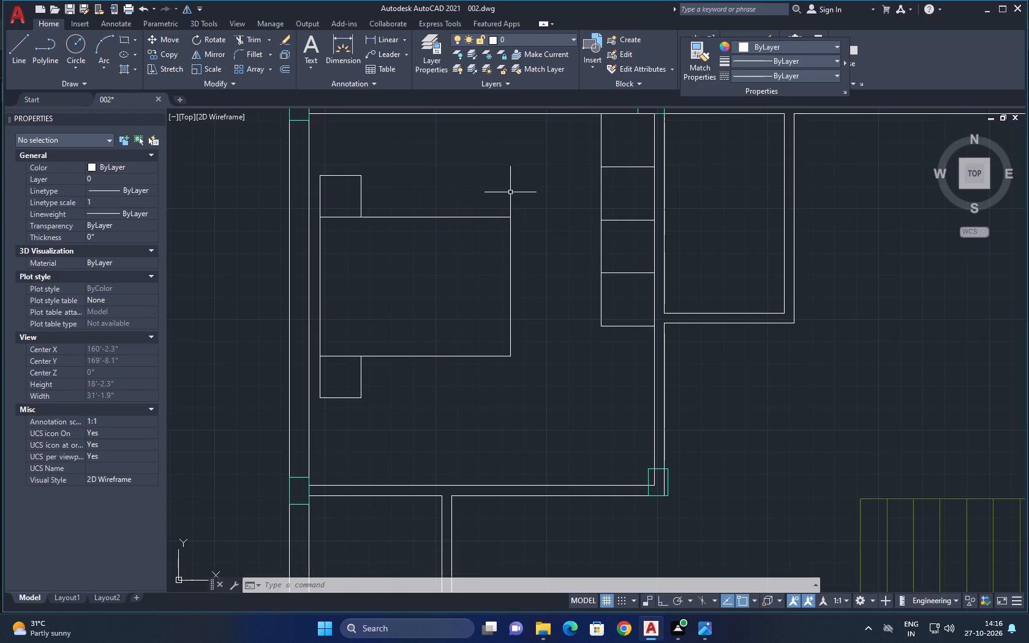
Explode the bed rectangle into separate lines.
{"action": "left_click", "coordinate": [481, 216]}
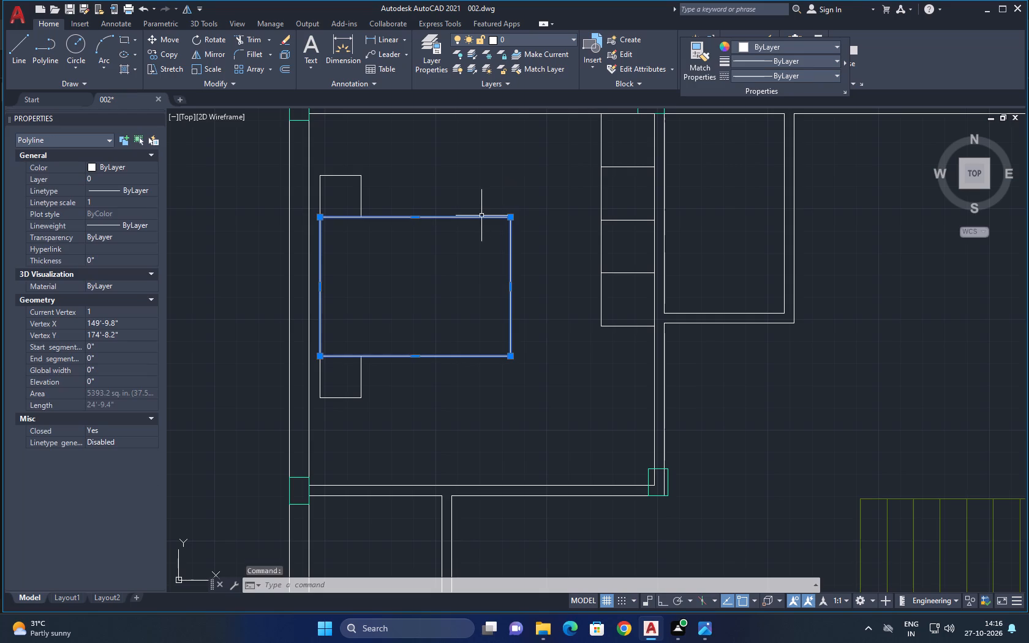
{"action": "type", "text": "x"}
{"action": "key", "text": "space"}
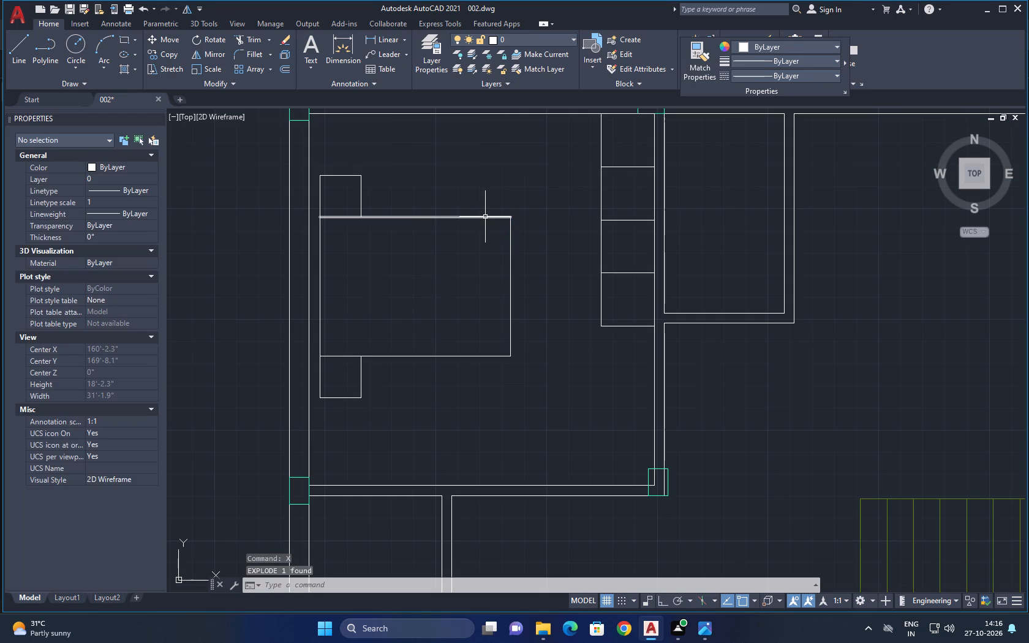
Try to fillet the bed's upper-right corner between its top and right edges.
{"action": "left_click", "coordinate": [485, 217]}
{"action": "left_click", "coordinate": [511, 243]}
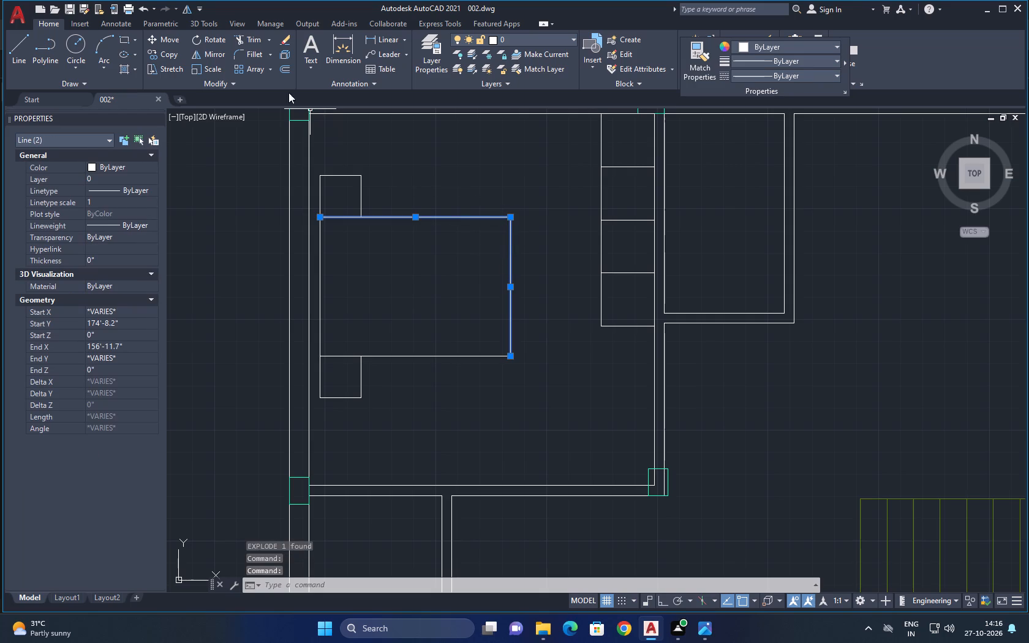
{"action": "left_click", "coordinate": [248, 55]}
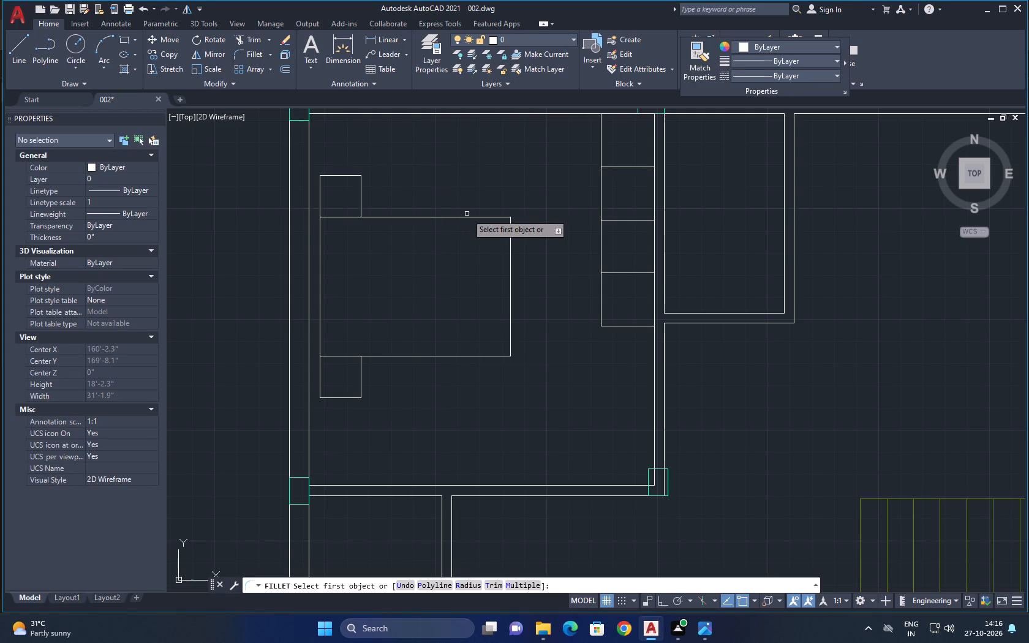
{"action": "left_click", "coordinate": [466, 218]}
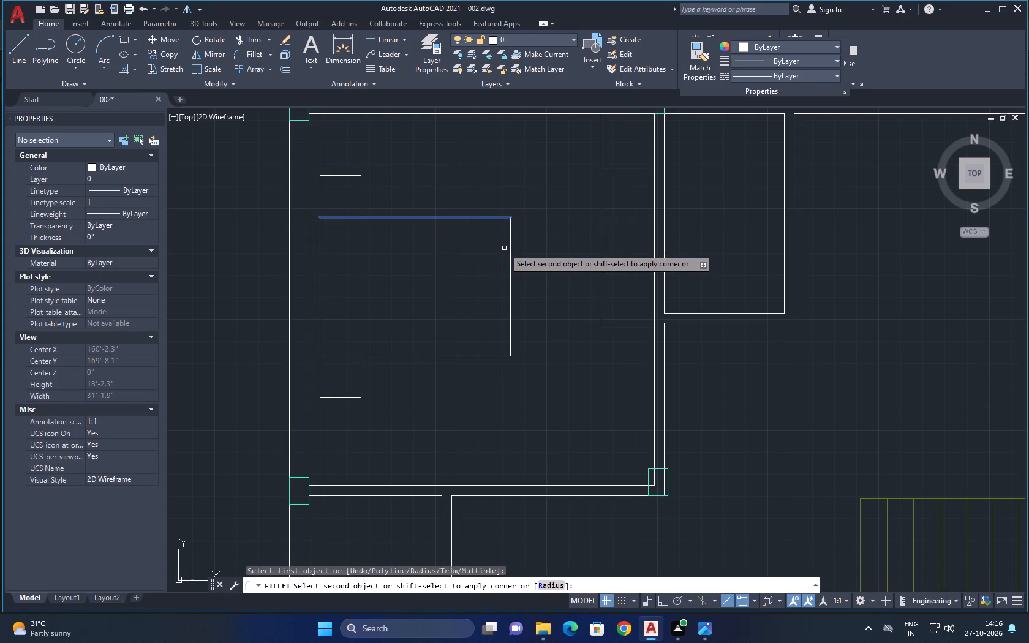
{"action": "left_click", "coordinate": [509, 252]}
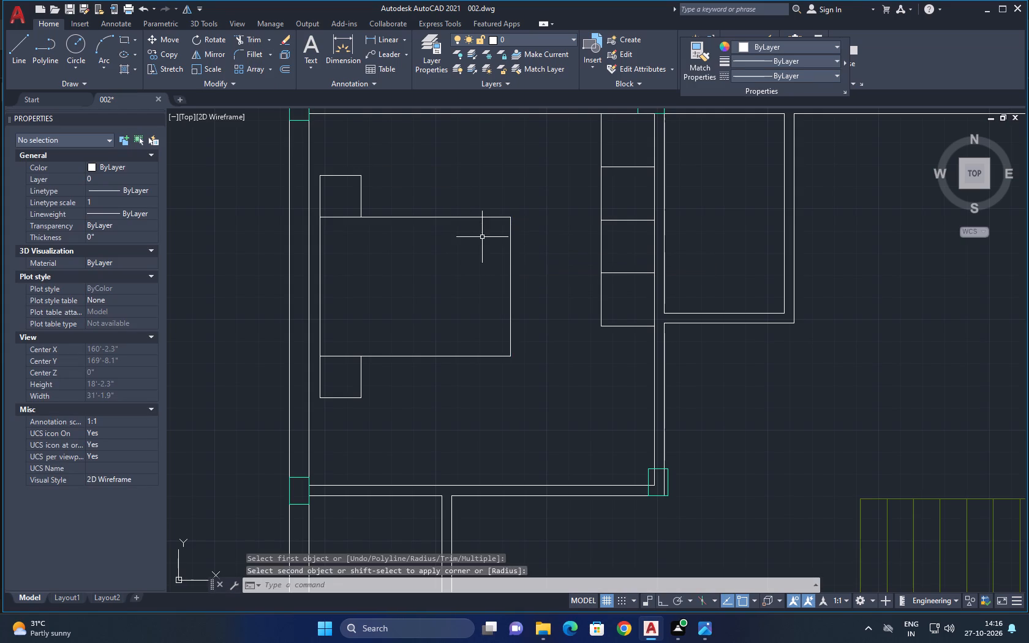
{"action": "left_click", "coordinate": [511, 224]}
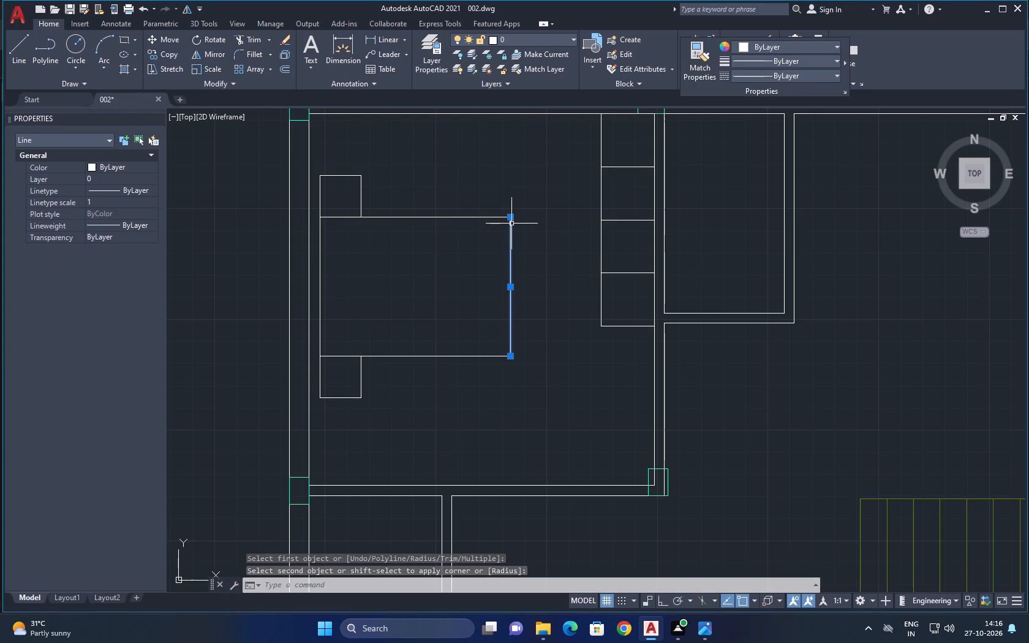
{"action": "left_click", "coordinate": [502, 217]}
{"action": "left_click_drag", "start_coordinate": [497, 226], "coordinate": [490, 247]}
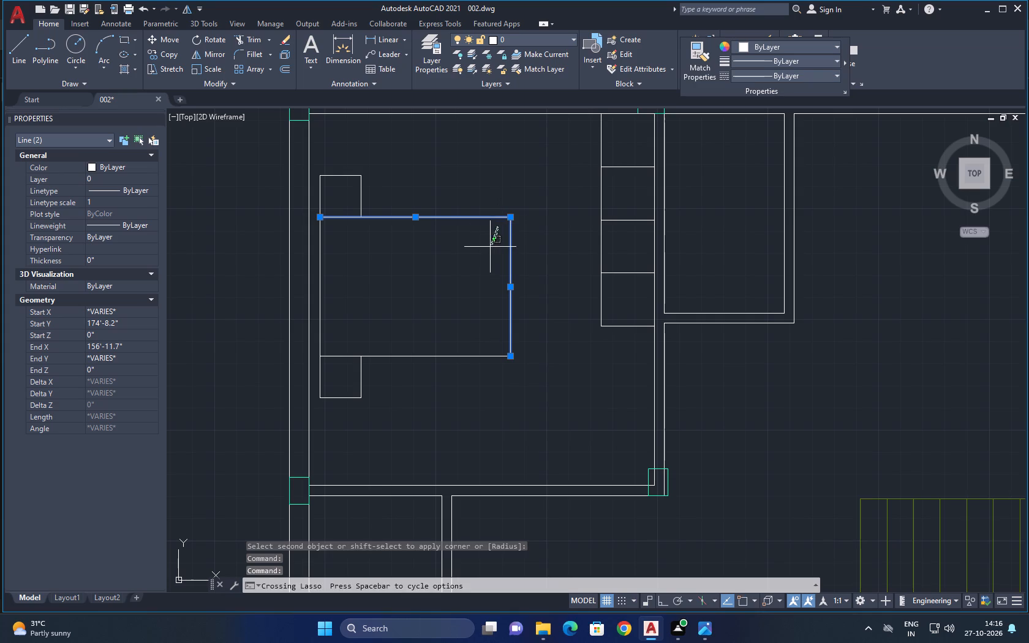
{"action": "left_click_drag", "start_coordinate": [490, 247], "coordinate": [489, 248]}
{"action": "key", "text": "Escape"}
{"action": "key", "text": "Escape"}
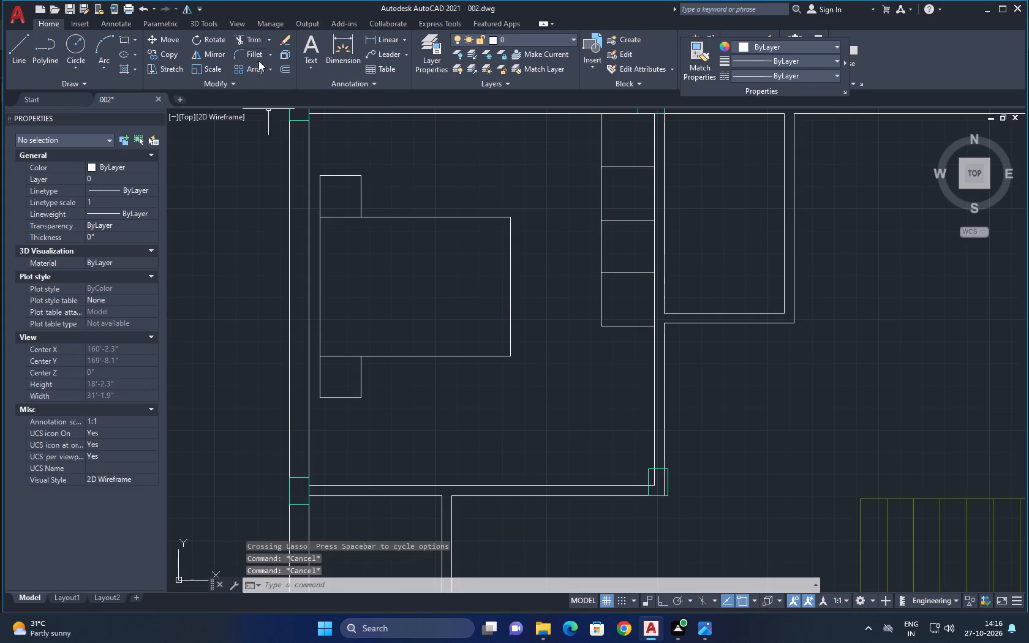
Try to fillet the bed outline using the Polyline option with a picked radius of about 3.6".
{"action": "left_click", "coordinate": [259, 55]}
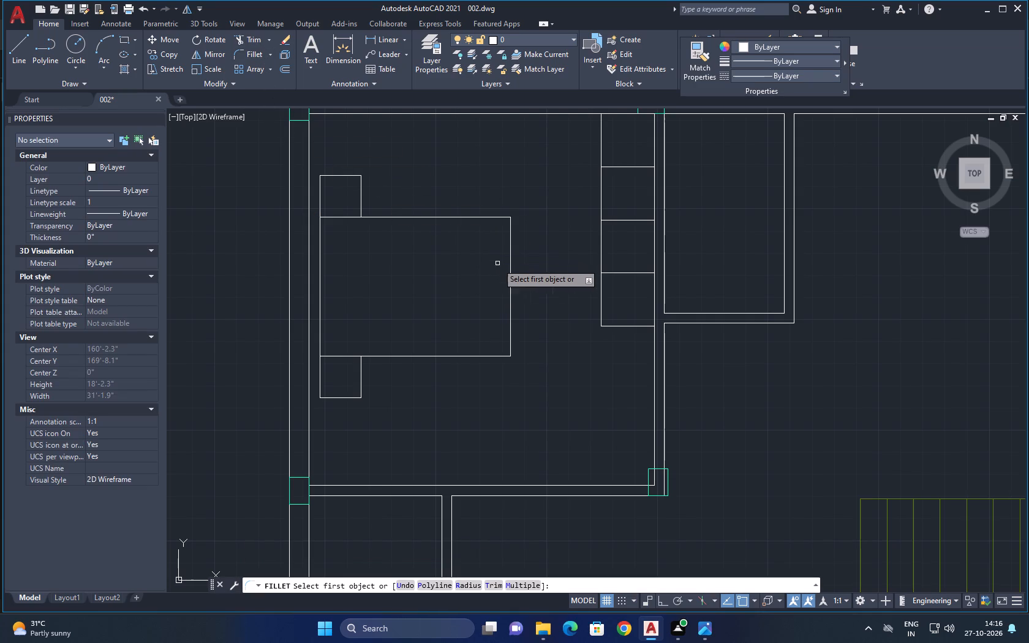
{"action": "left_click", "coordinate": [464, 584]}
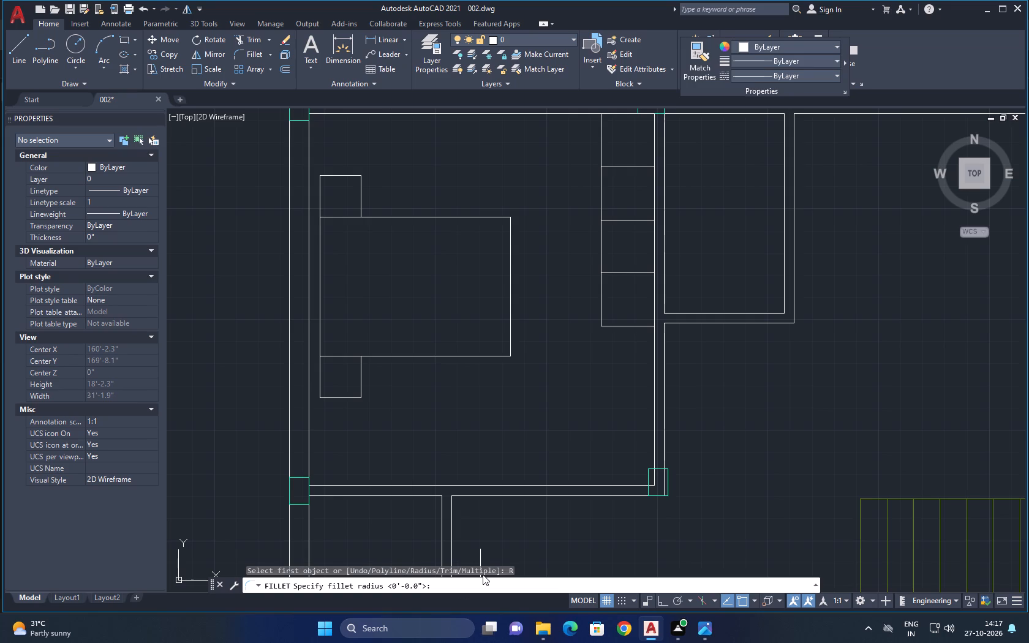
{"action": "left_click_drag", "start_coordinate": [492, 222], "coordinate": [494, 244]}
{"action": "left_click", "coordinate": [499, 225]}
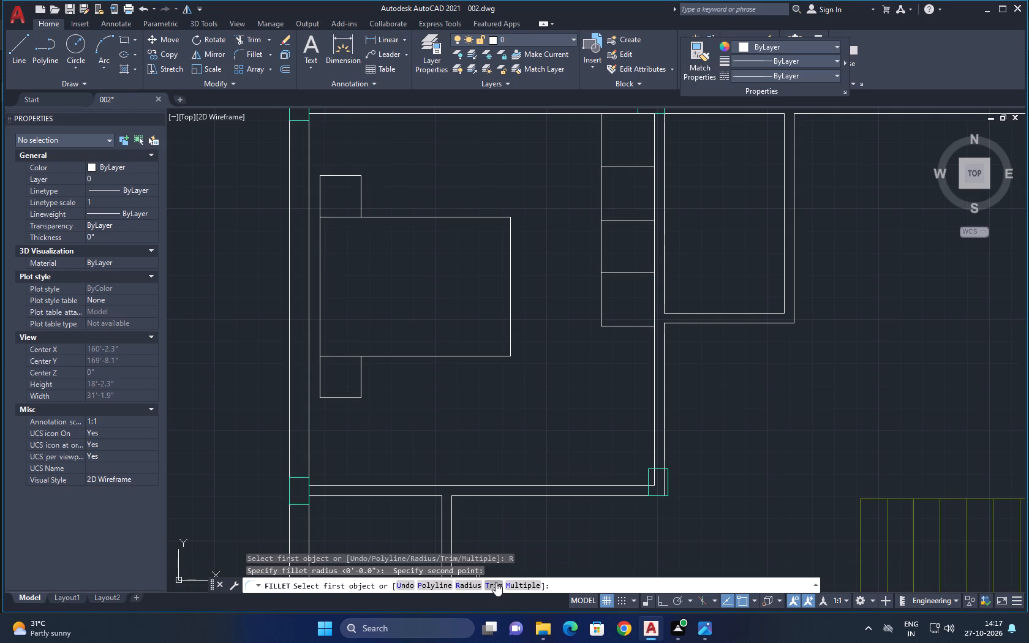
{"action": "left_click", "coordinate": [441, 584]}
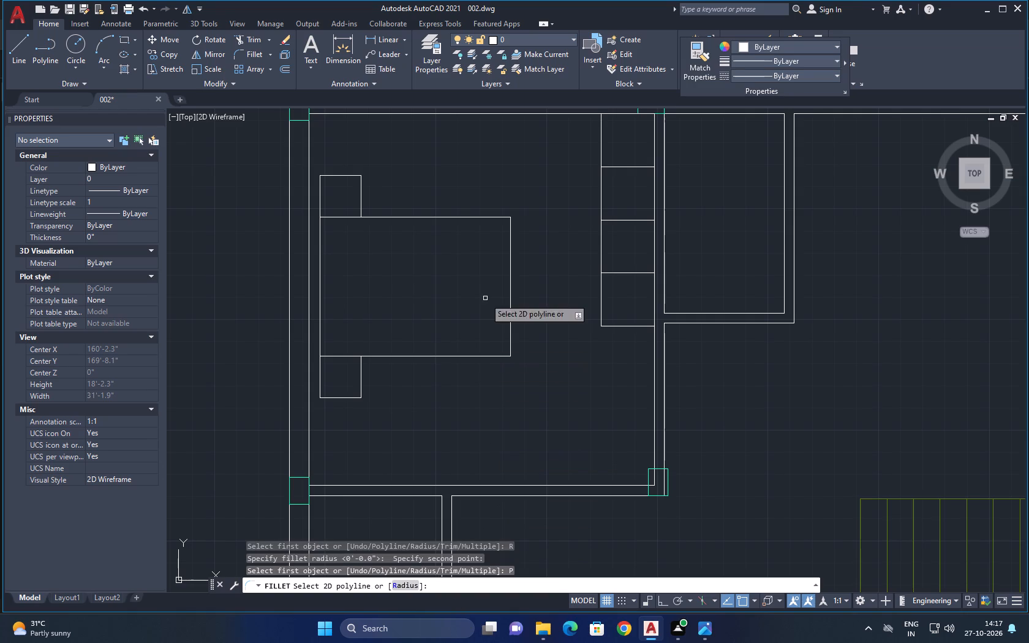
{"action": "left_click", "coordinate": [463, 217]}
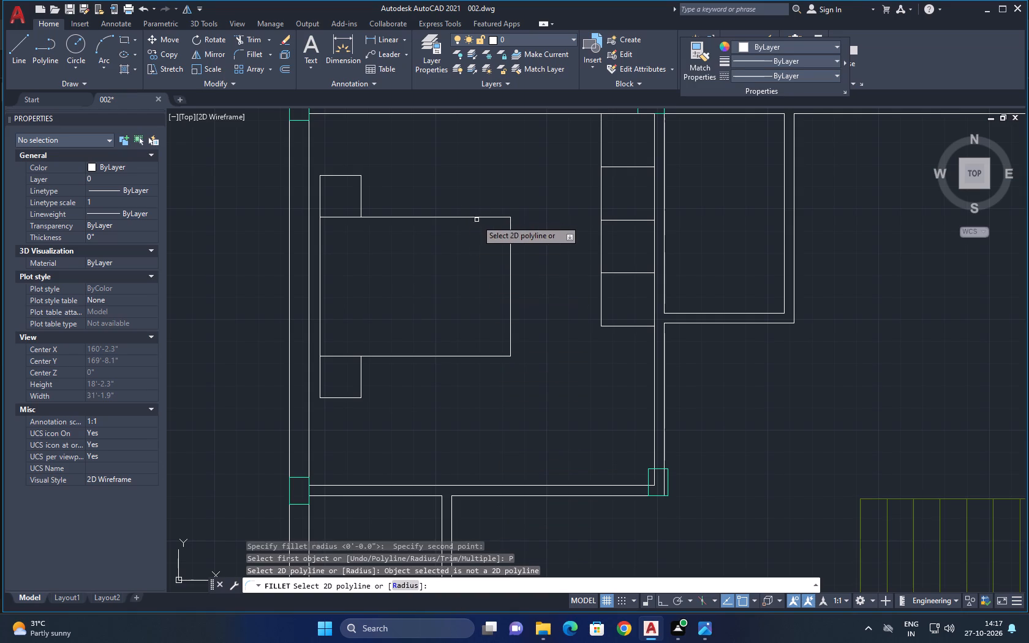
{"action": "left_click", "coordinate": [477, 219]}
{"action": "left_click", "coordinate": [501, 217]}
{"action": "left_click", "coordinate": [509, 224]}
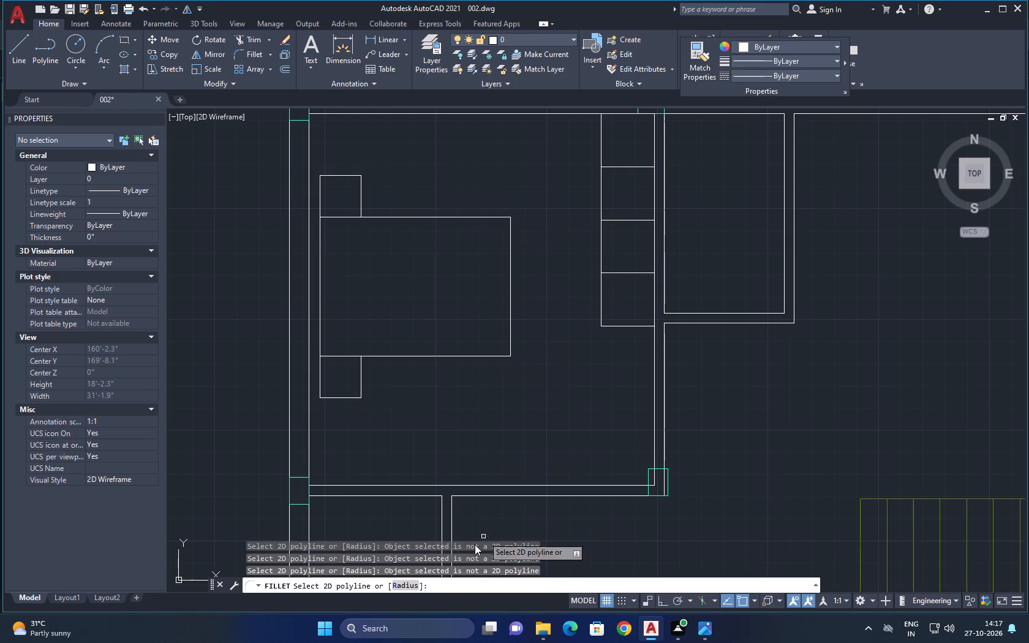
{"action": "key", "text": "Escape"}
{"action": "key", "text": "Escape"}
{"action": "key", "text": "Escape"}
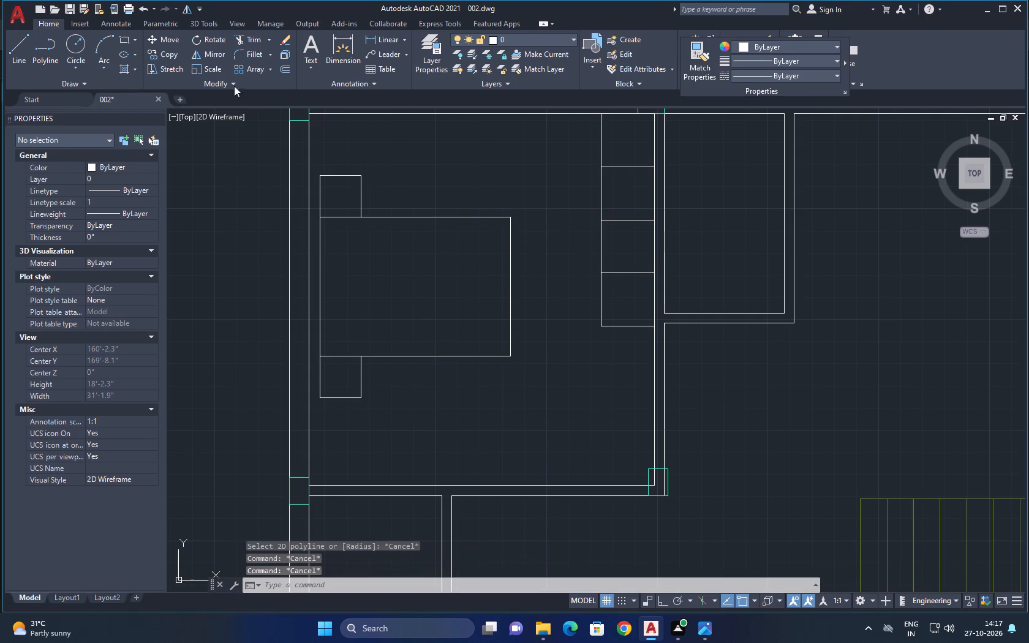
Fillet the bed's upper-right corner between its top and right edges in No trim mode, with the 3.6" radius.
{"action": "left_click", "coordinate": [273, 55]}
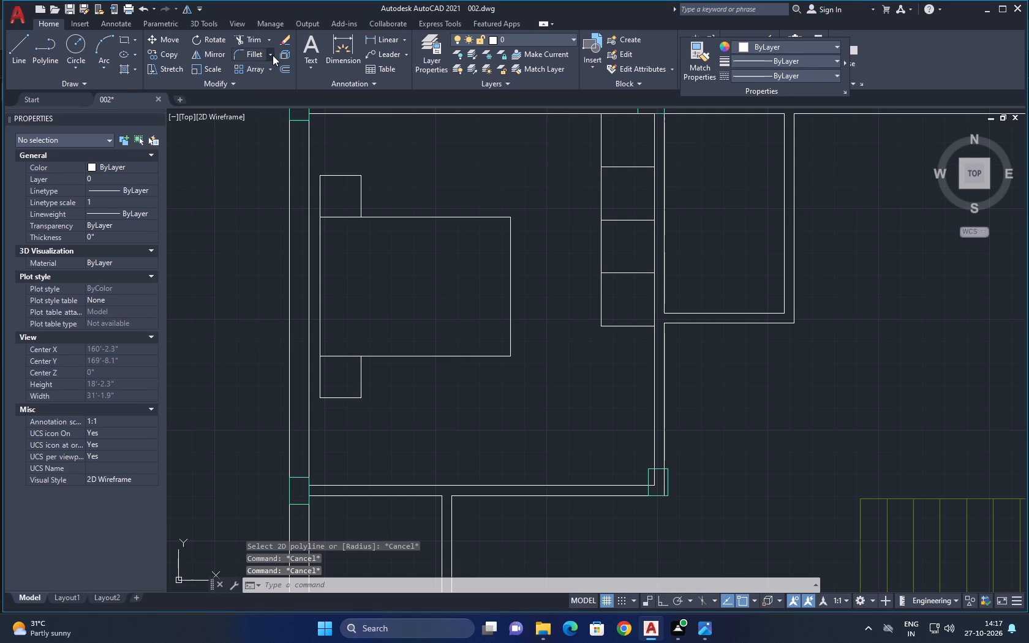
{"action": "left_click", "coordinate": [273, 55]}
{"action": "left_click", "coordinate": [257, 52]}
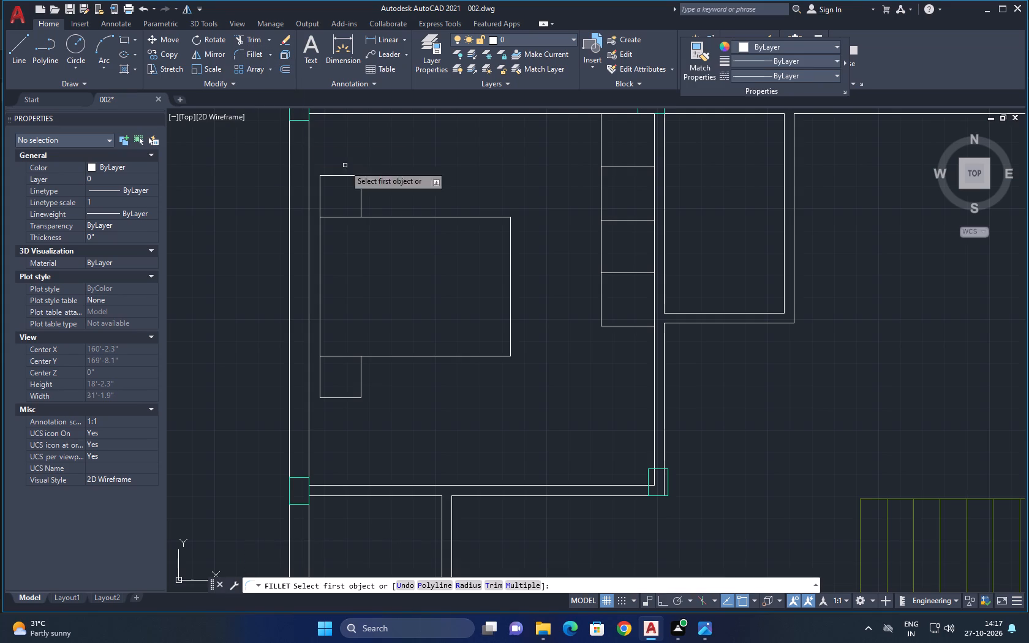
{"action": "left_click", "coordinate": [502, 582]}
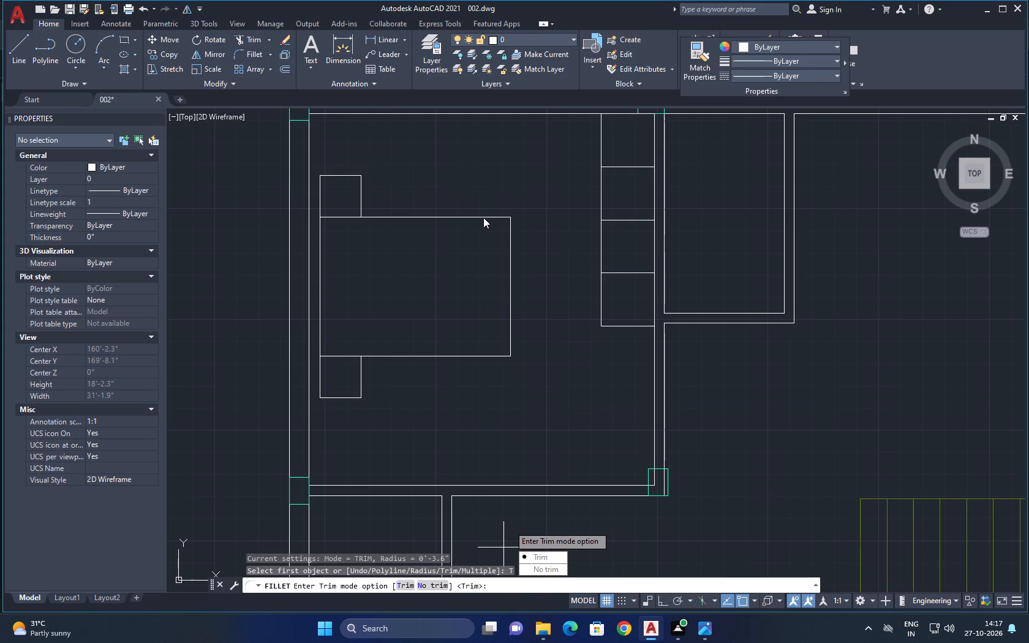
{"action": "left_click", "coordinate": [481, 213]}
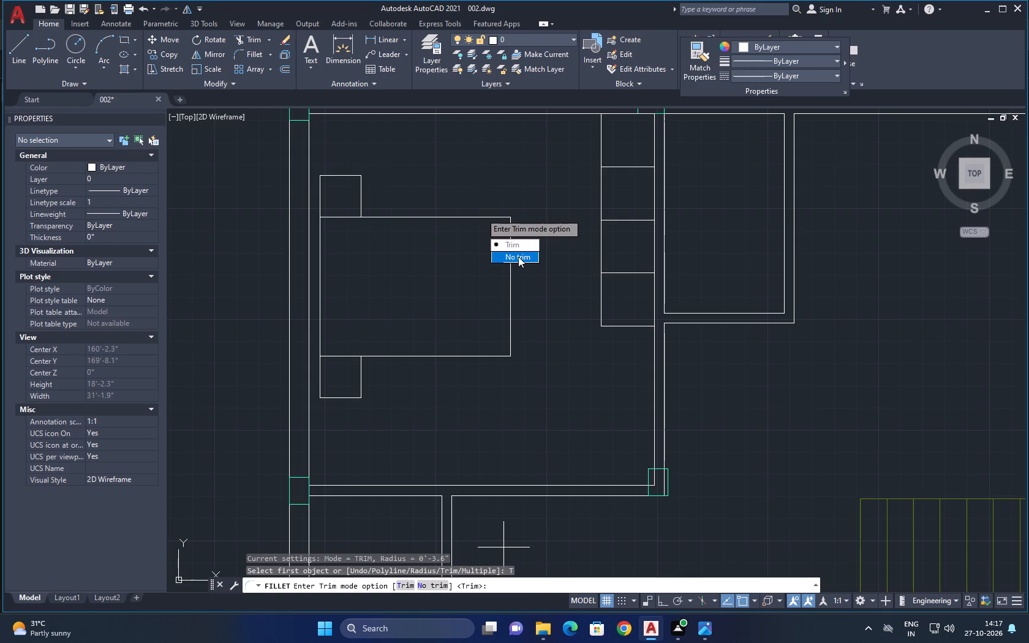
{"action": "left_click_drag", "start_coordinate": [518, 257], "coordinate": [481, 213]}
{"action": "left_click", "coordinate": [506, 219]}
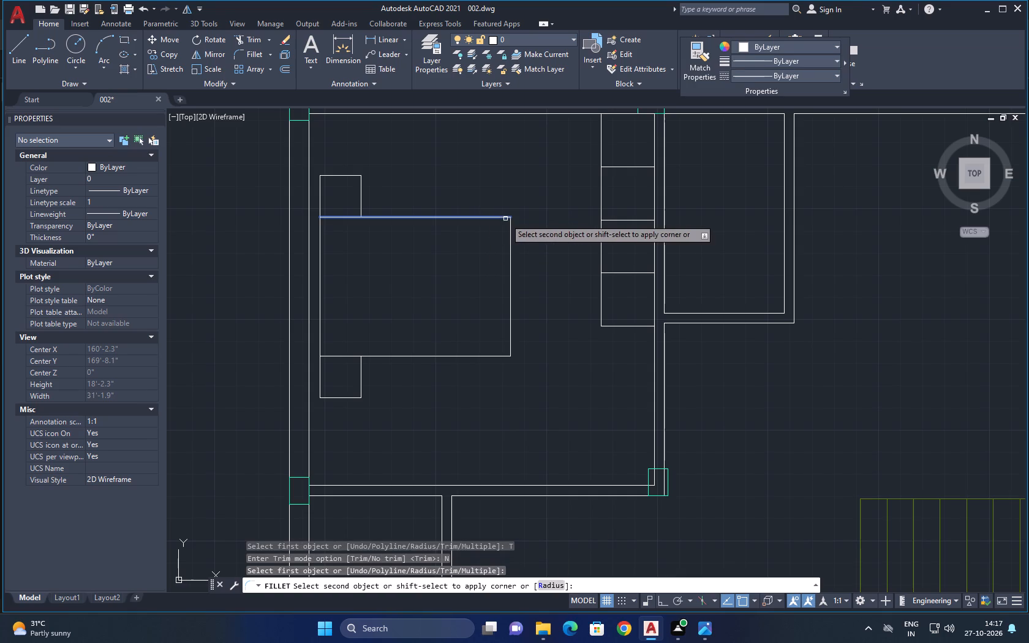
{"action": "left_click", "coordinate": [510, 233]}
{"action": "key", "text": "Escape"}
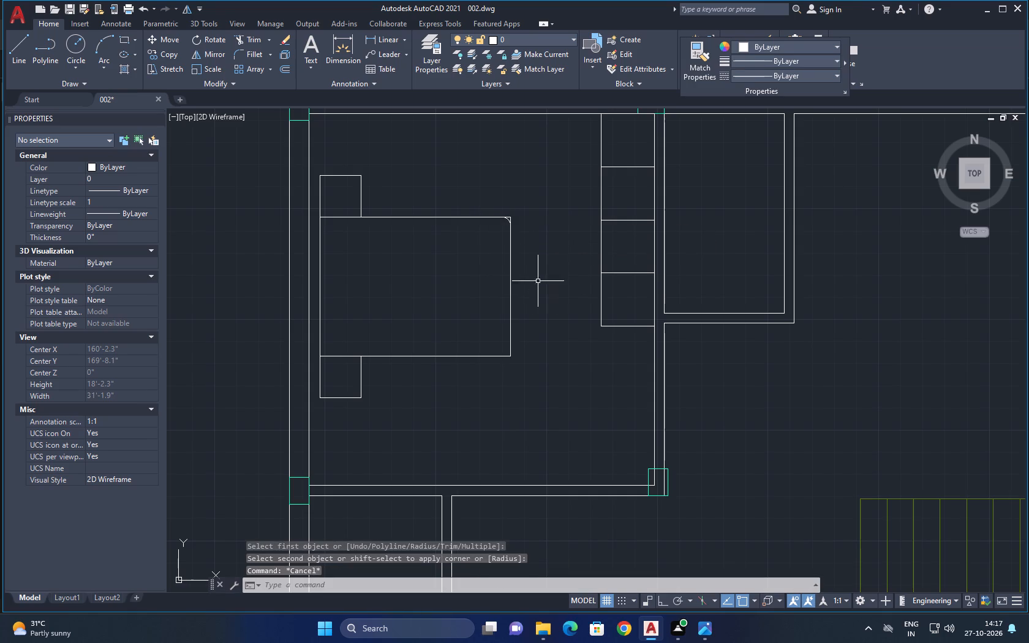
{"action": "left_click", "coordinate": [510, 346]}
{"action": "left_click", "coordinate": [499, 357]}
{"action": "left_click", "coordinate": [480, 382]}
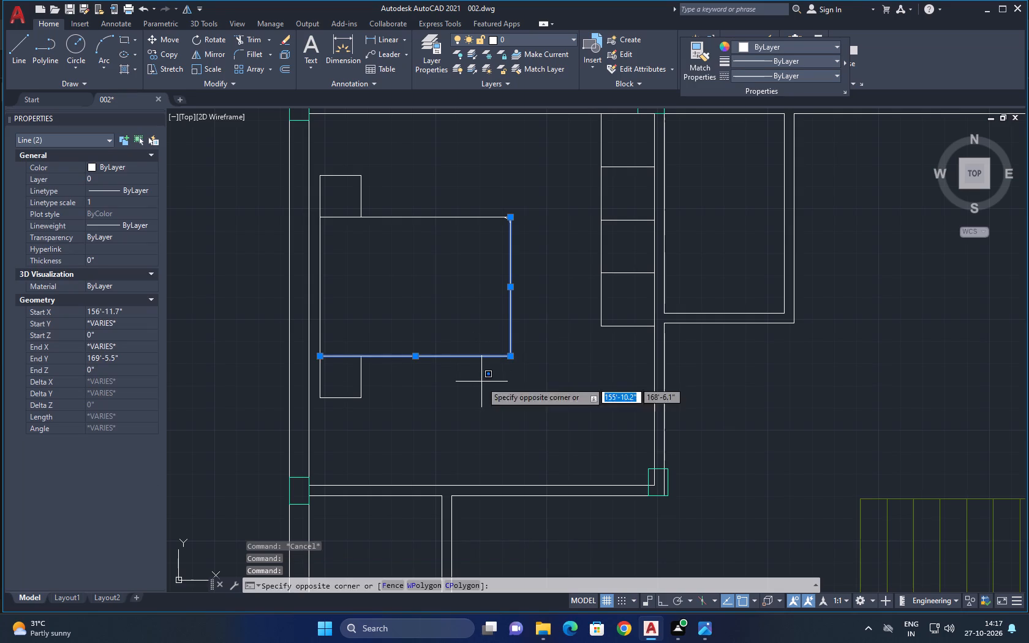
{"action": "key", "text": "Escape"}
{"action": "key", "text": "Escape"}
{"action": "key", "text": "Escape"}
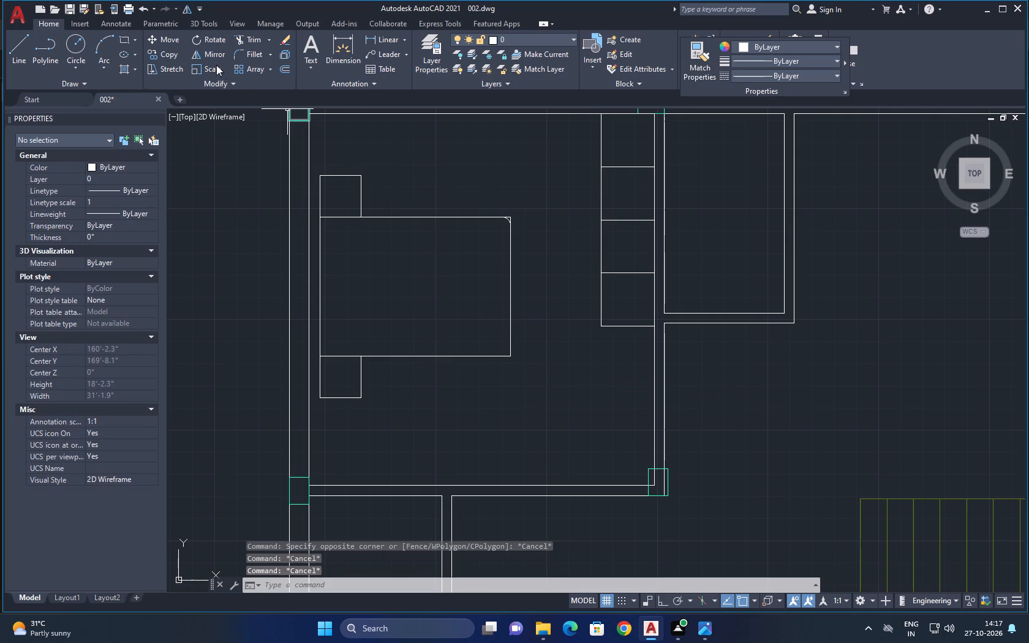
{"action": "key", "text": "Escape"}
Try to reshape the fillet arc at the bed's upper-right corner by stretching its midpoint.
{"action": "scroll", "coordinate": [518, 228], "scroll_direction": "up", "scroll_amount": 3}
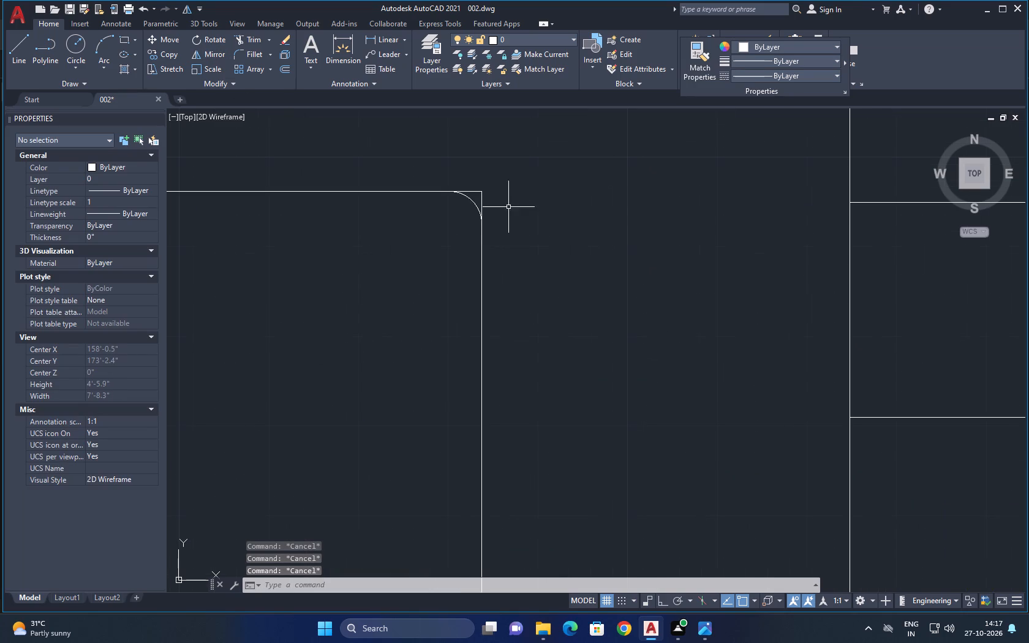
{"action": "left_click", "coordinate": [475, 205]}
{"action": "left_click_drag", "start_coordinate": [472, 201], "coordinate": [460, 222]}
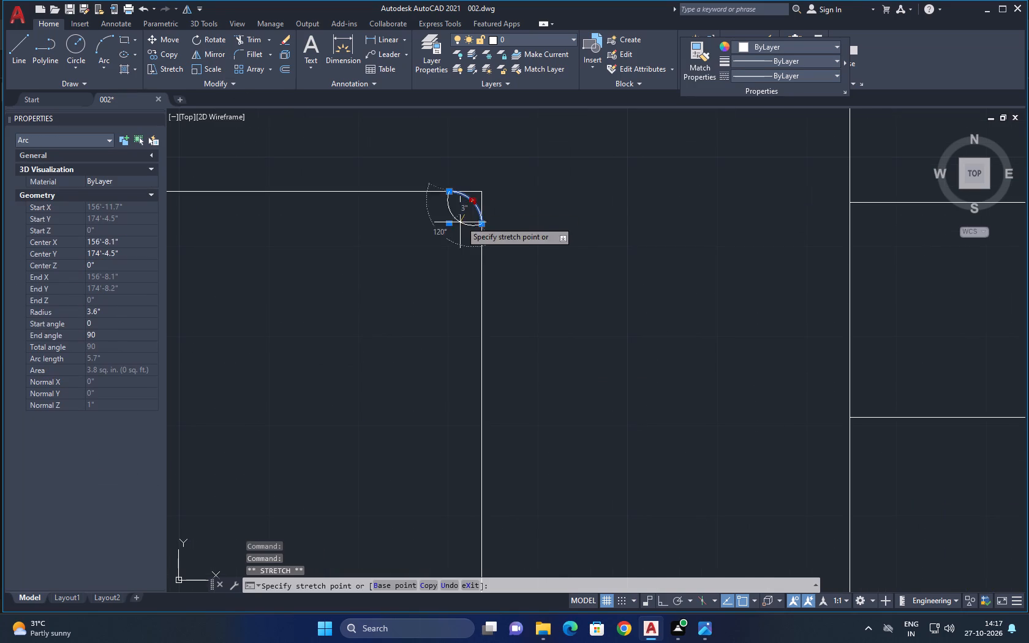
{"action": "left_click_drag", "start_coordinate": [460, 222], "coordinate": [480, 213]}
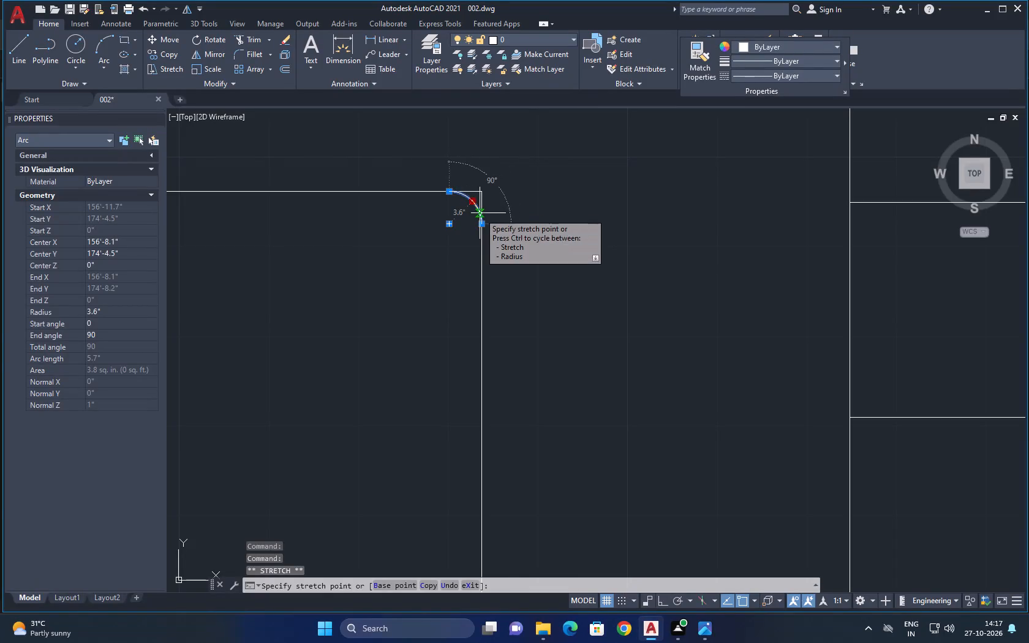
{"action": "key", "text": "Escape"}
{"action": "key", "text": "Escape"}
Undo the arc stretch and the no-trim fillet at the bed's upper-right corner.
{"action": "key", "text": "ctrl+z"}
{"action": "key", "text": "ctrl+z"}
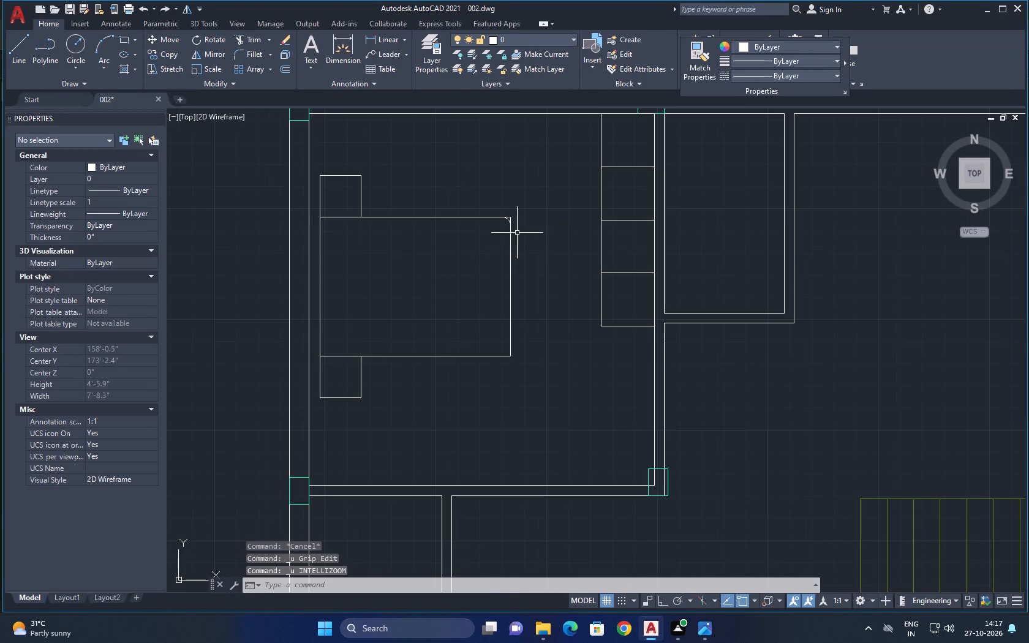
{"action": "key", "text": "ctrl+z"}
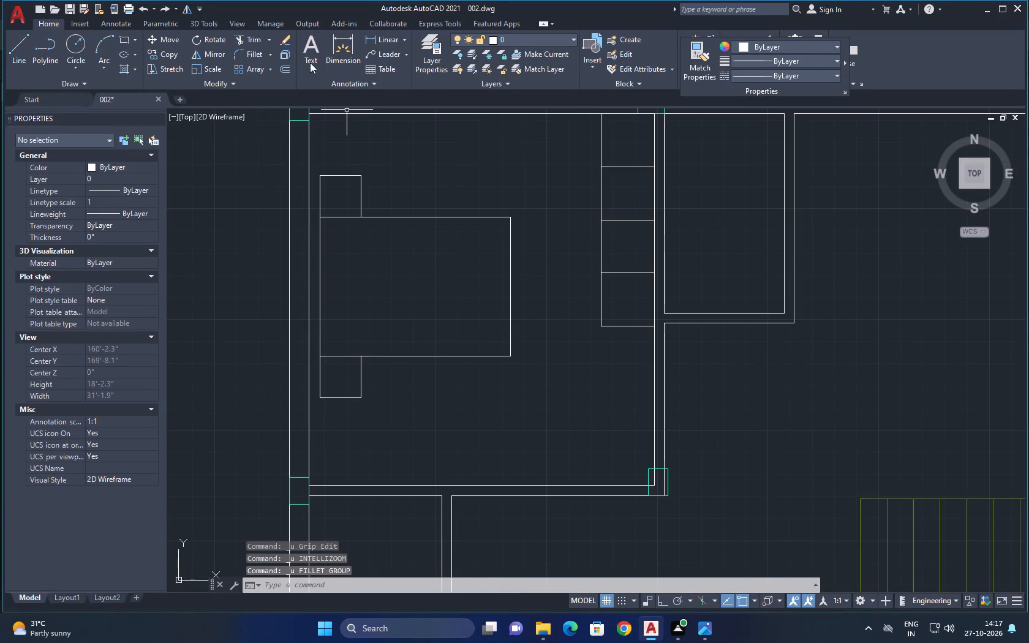
Fillet the bed's upper-right corner between its top and right edges with a 2.0" radius.
{"action": "left_click", "coordinate": [256, 53]}
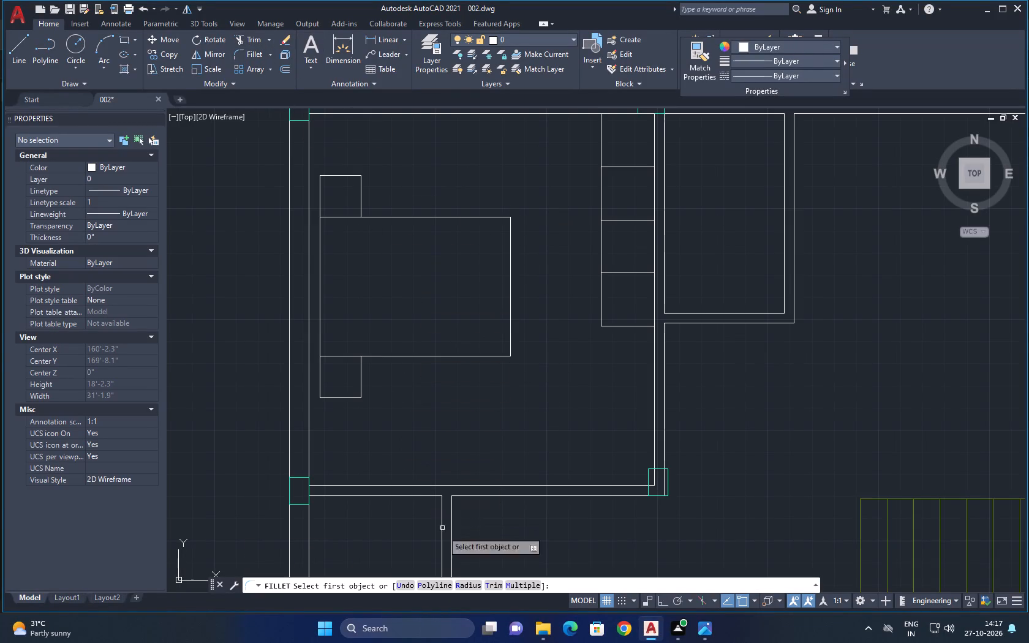
{"action": "left_click", "coordinate": [464, 586]}
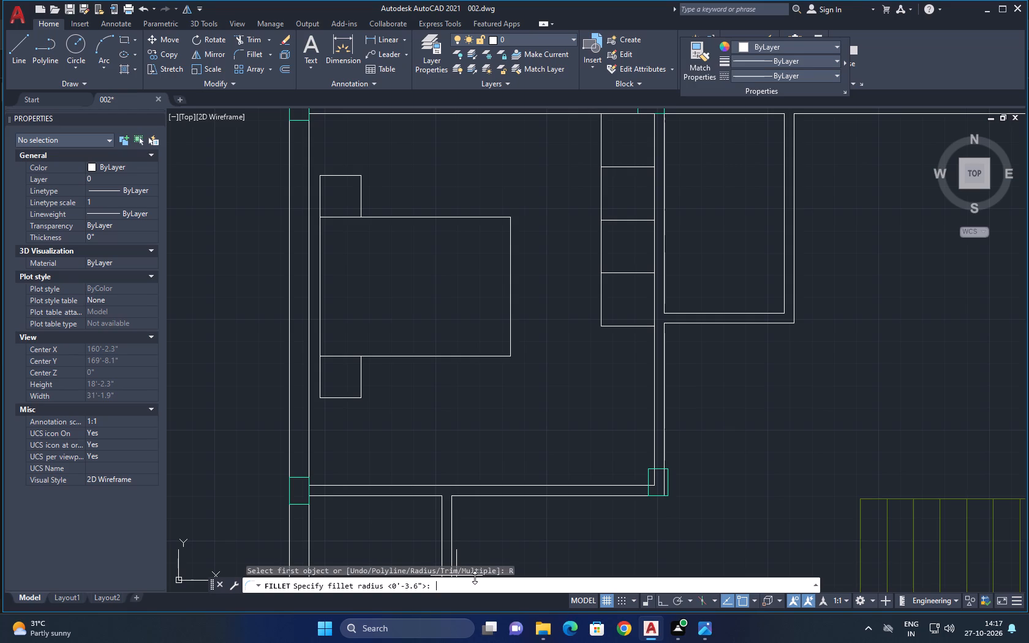
{"action": "key", "text": "2"}
{"action": "left_click", "coordinate": [473, 220]}
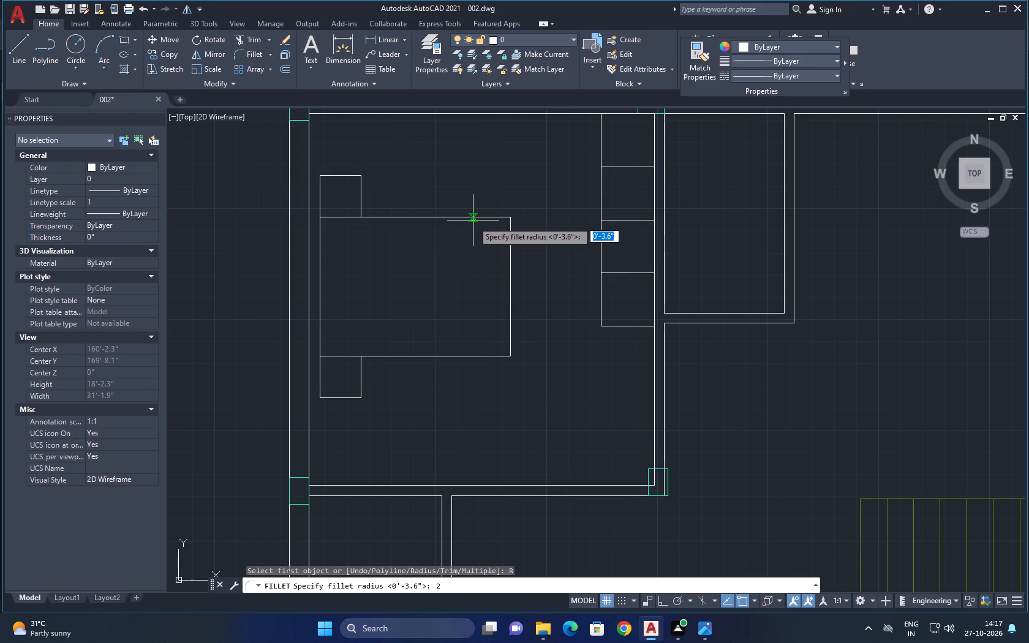
{"action": "left_click", "coordinate": [508, 260]}
{"action": "left_click", "coordinate": [486, 219]}
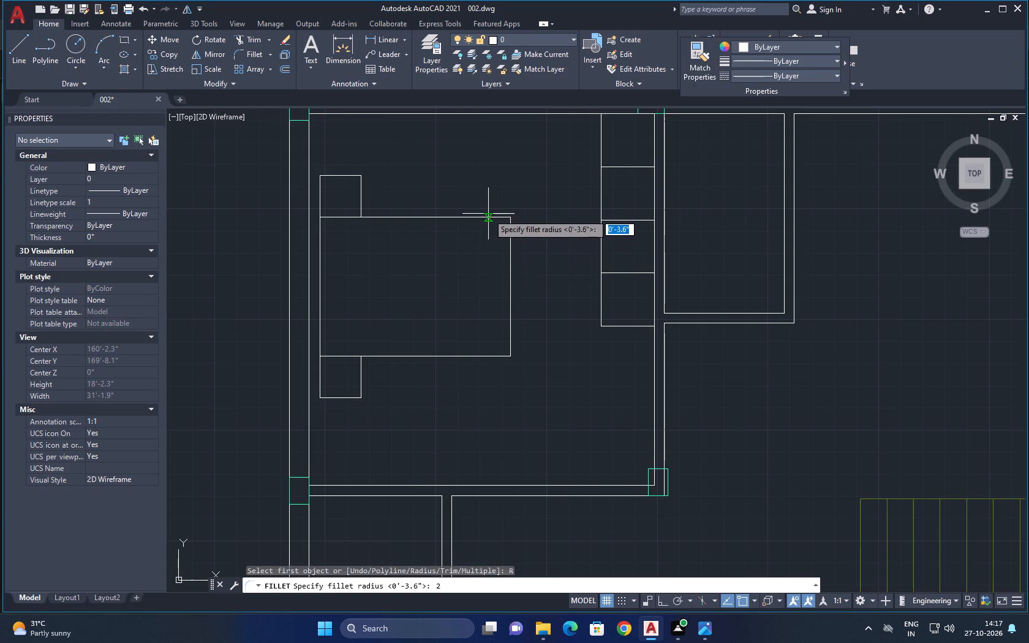
{"action": "left_click", "coordinate": [488, 217]}
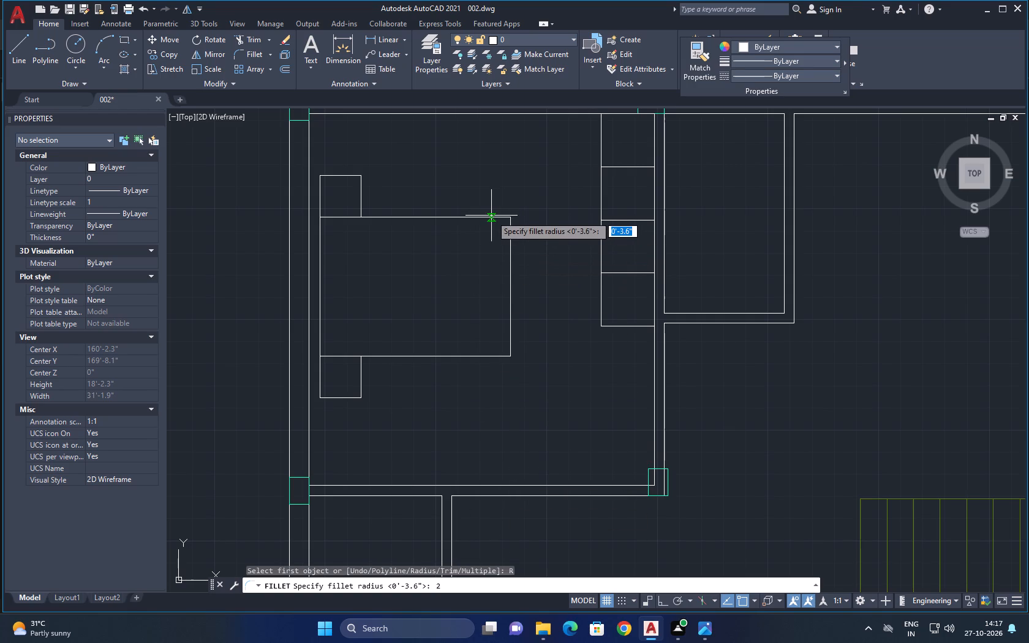
{"action": "left_click_drag", "start_coordinate": [491, 216], "coordinate": [510, 245]}
{"action": "left_click", "coordinate": [510, 245]}
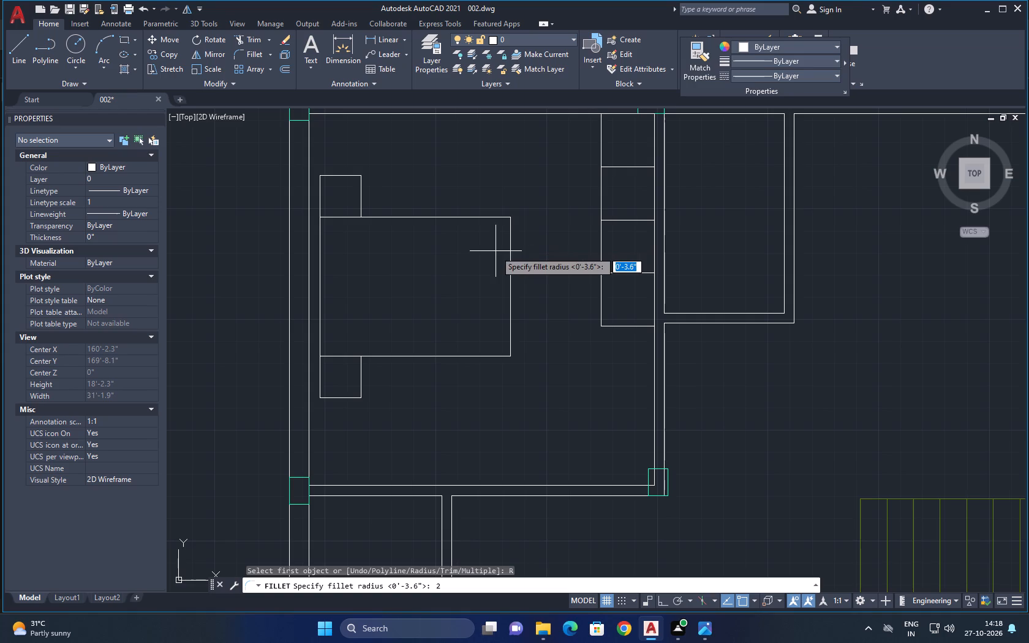
{"action": "left_click", "coordinate": [494, 216]}
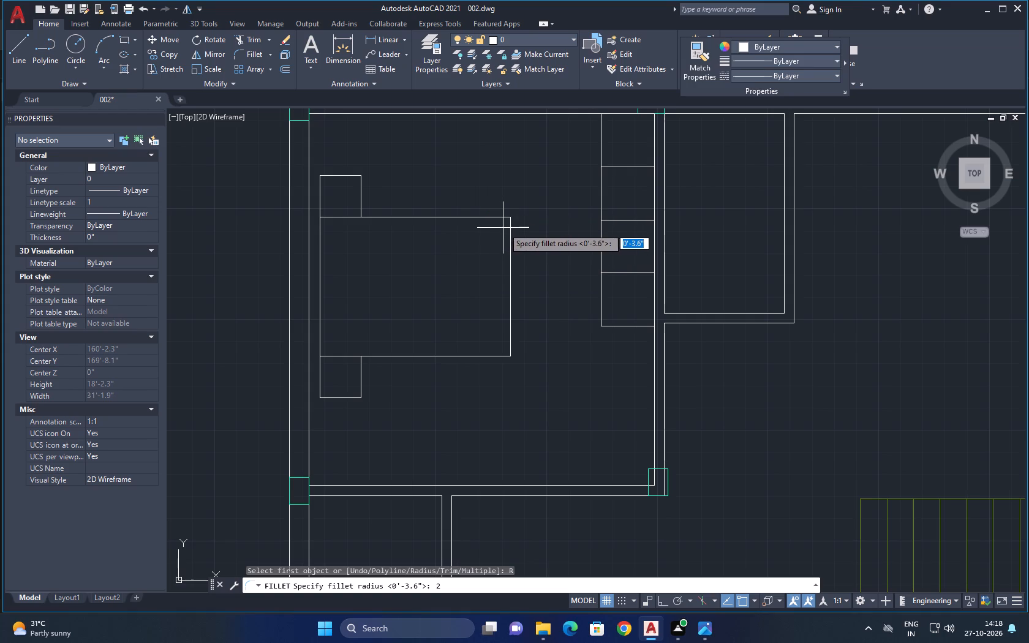
{"action": "left_click", "coordinate": [508, 217]}
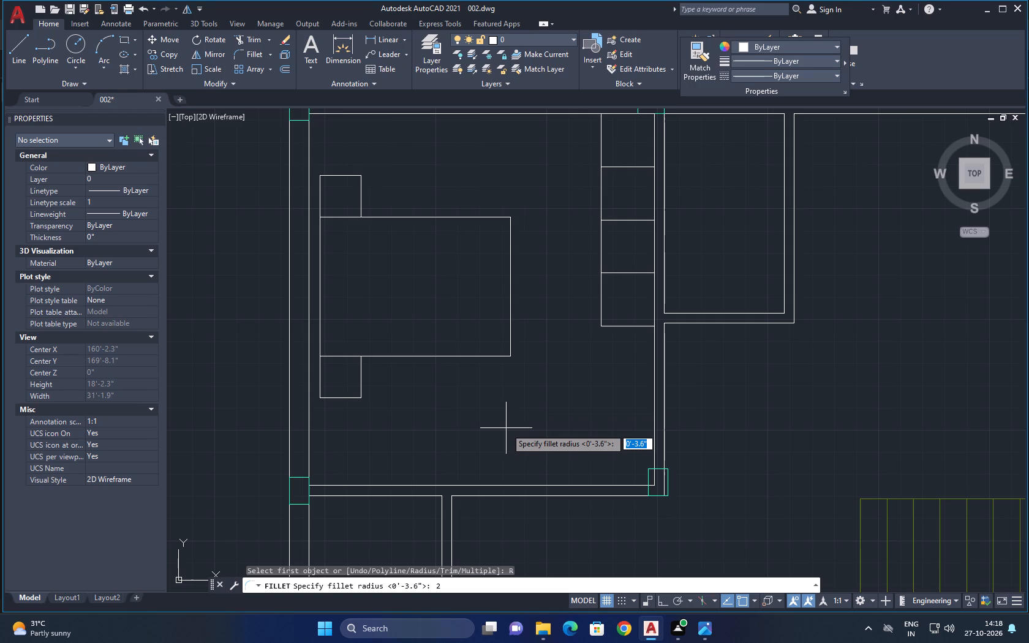
{"action": "type", "text": ".0"}
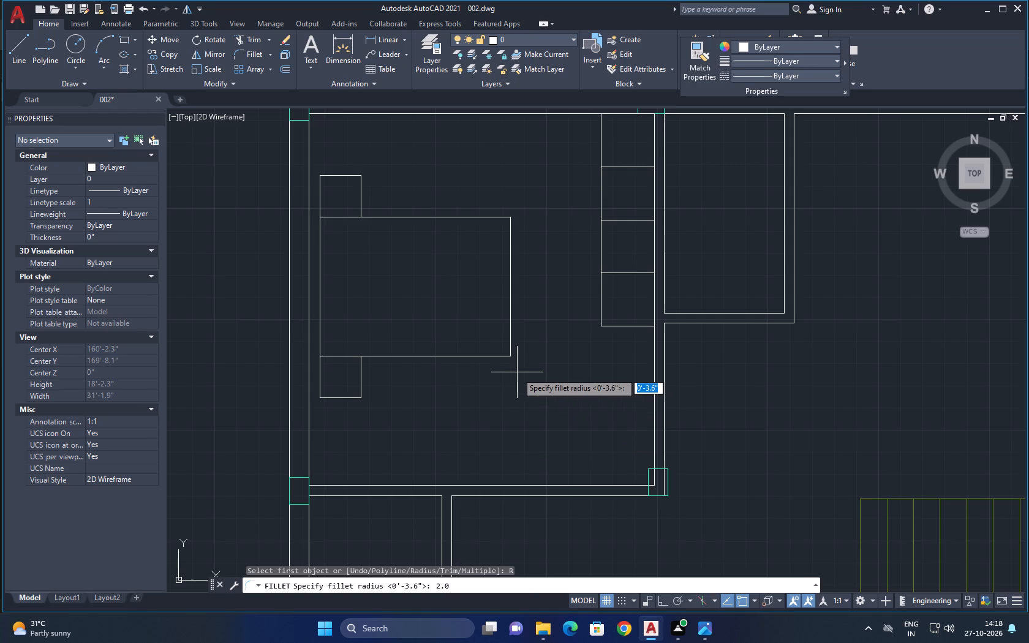
{"action": "key", "text": "Return"}
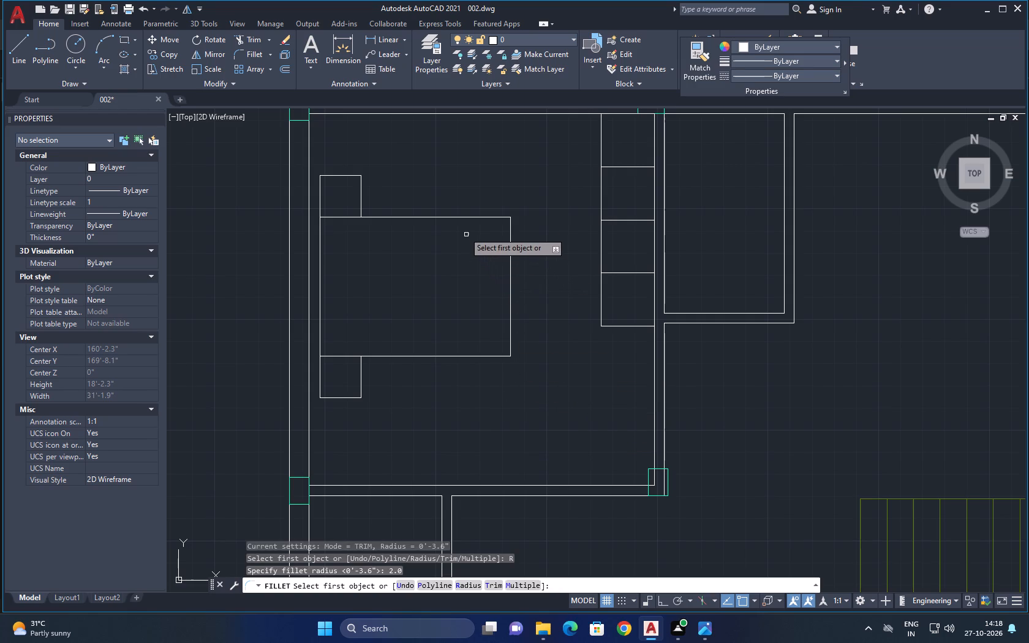
{"action": "left_click", "coordinate": [469, 215]}
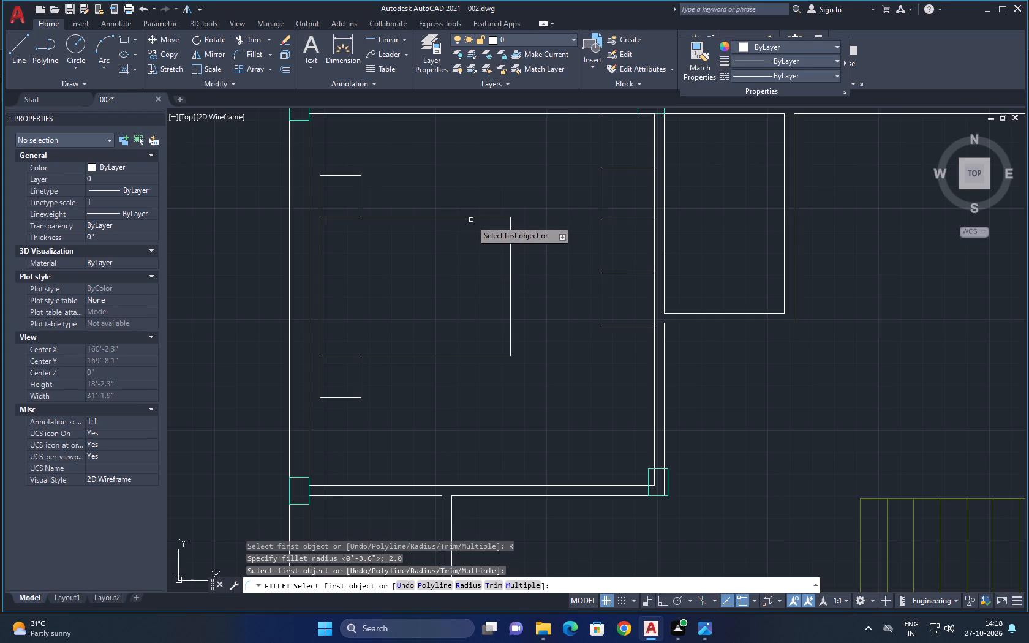
{"action": "left_click", "coordinate": [471, 218]}
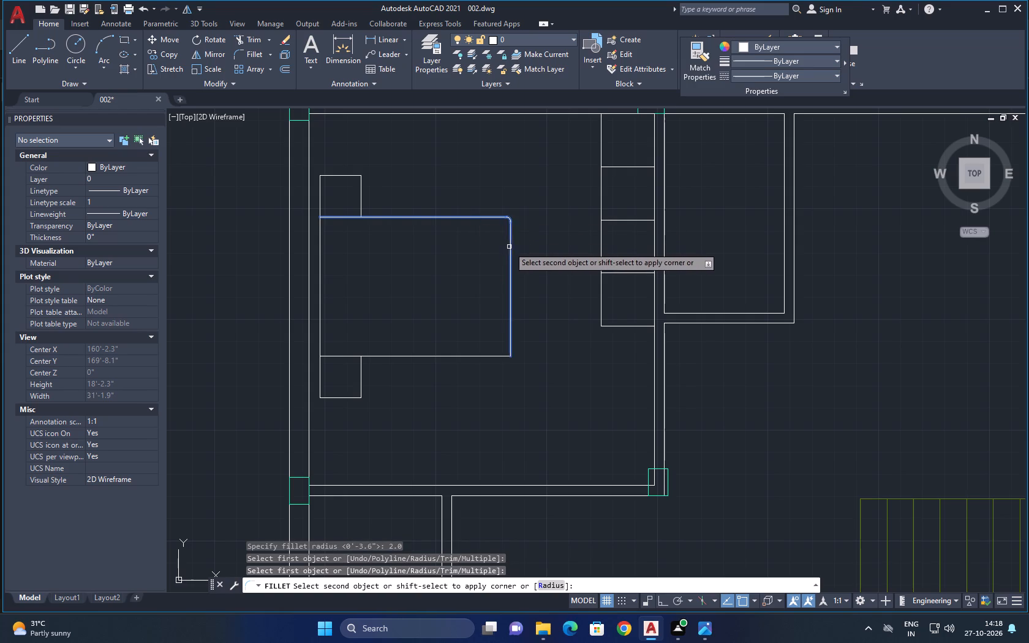
{"action": "left_click", "coordinate": [511, 248]}
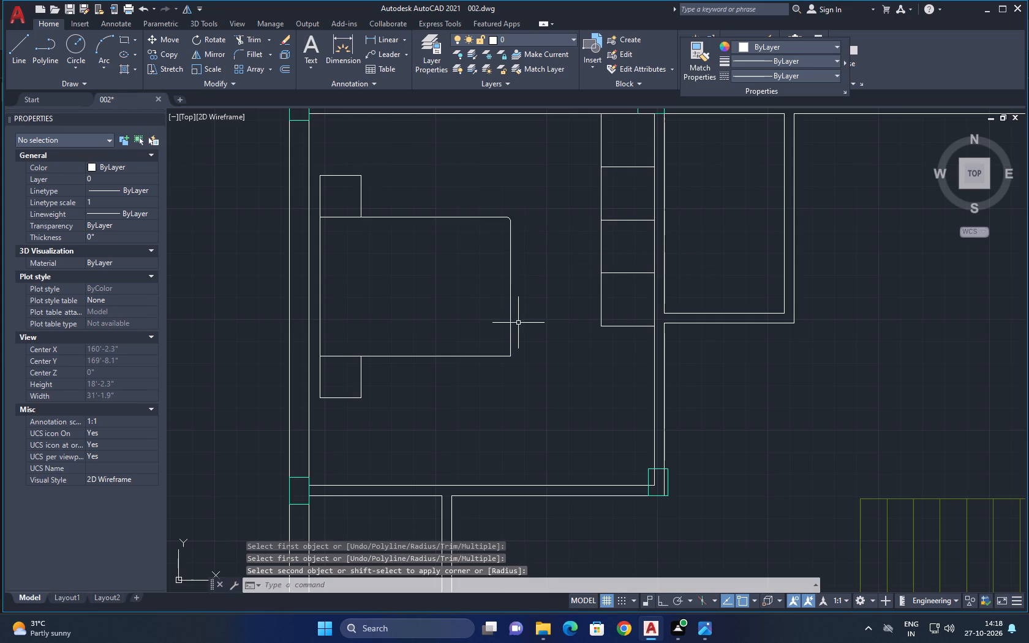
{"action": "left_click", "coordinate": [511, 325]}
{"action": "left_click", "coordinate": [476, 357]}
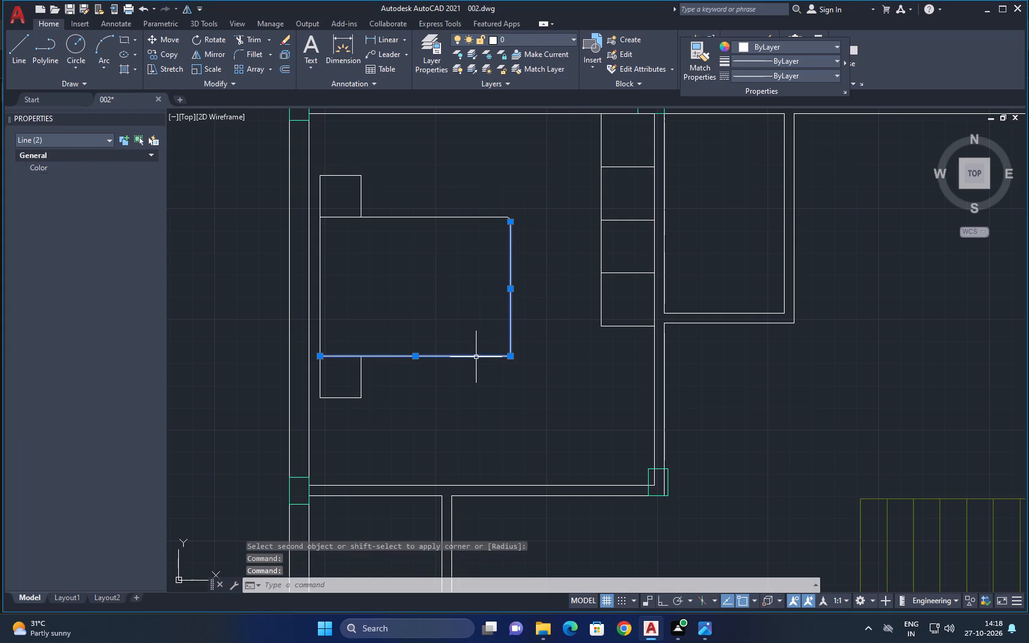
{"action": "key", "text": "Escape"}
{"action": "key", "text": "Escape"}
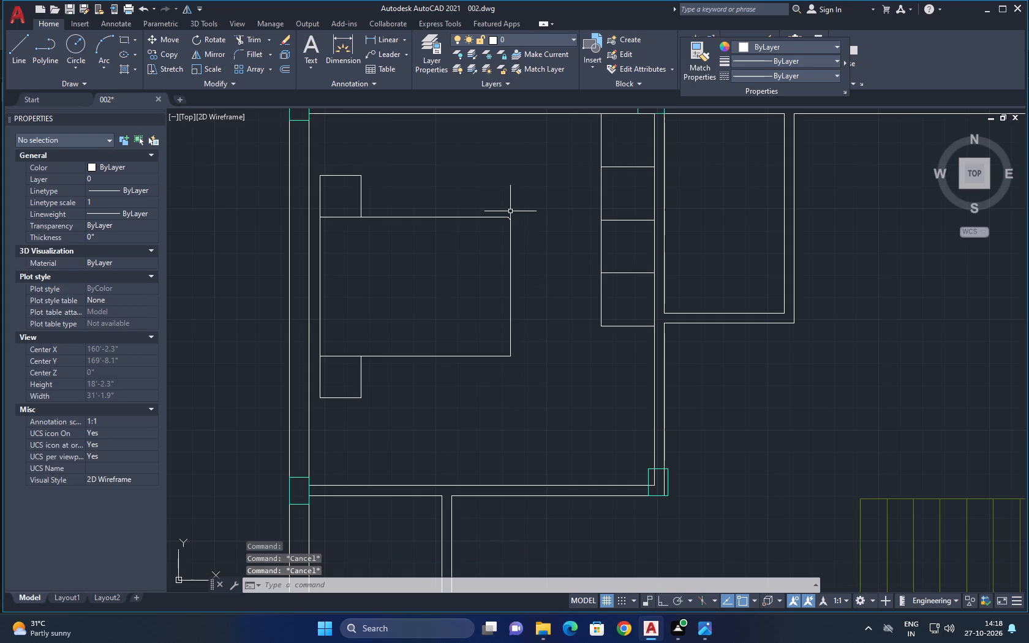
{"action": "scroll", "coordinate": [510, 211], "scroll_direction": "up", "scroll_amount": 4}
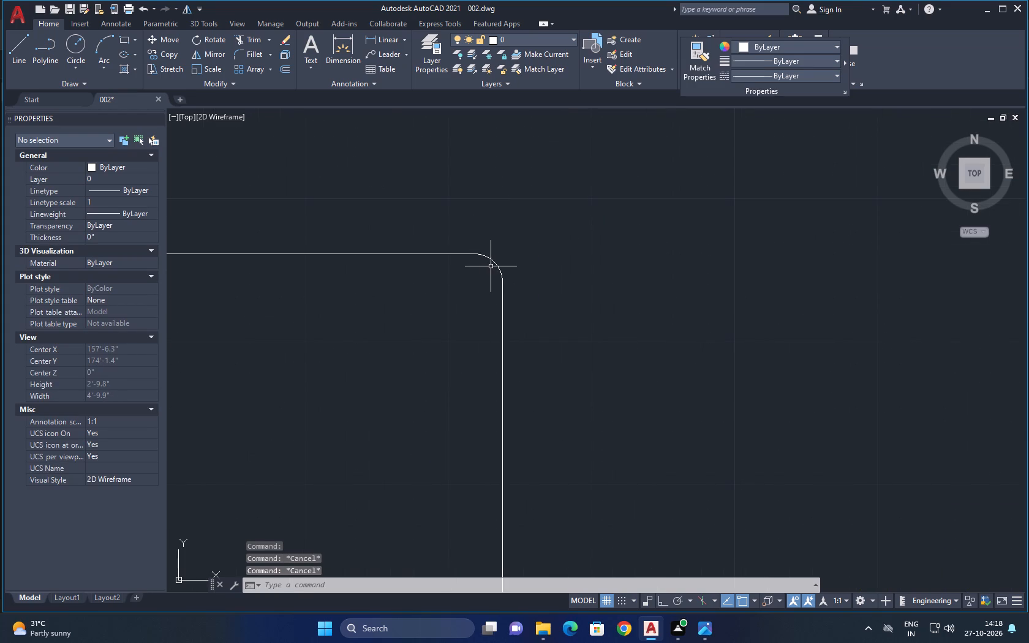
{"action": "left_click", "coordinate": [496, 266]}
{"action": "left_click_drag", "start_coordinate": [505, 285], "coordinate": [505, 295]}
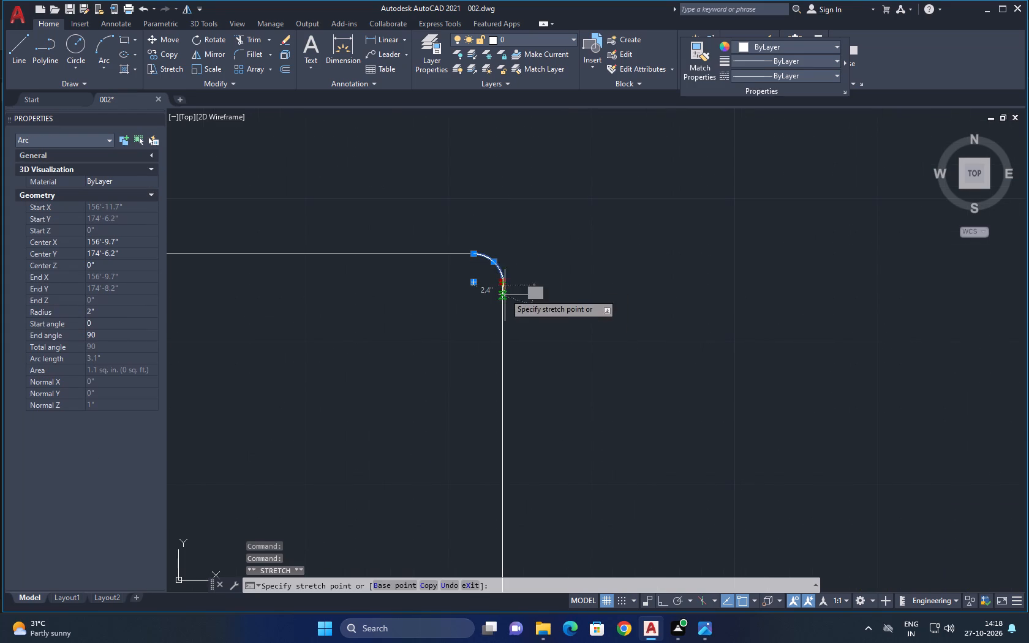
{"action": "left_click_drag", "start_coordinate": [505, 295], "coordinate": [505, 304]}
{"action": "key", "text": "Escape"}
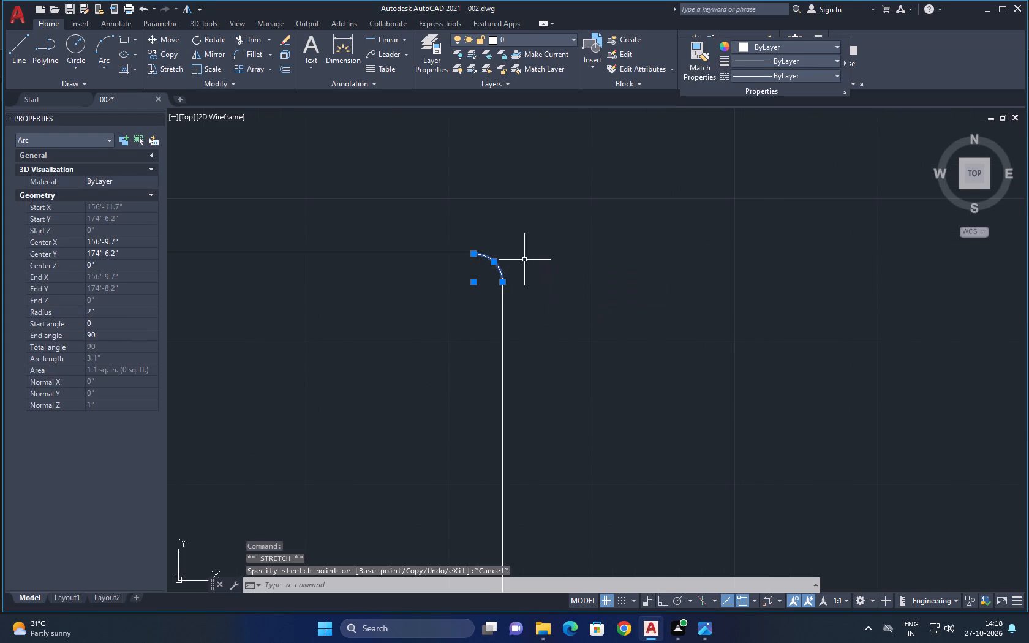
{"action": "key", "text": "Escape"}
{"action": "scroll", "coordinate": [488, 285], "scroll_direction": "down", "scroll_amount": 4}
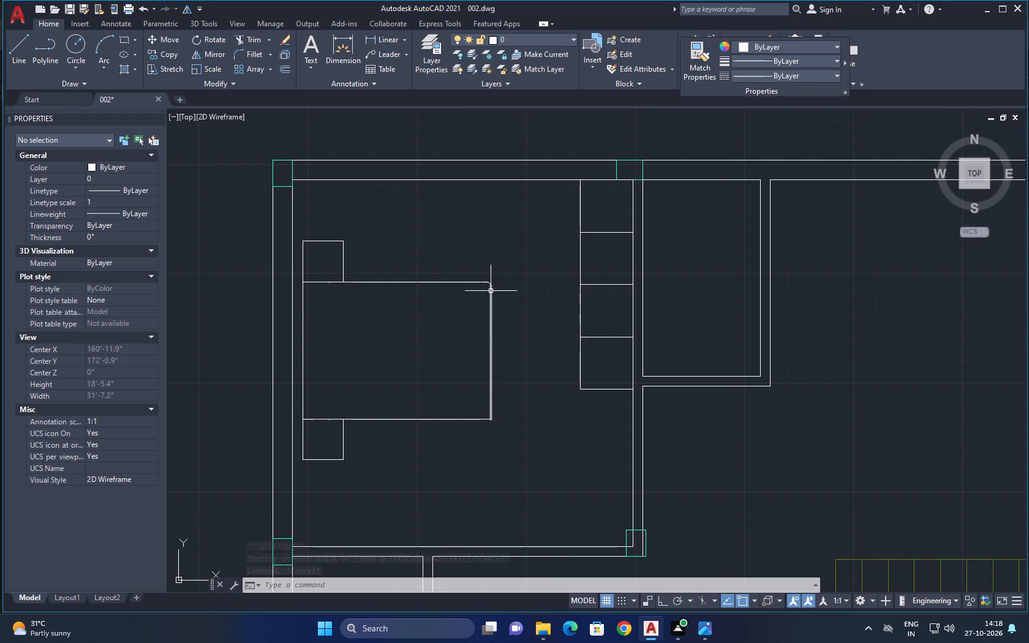
Fillet the bed's upper-right corner again and its lower-right corner in Multiple mode, using the 2.0" radius.
{"action": "left_click", "coordinate": [477, 282]}
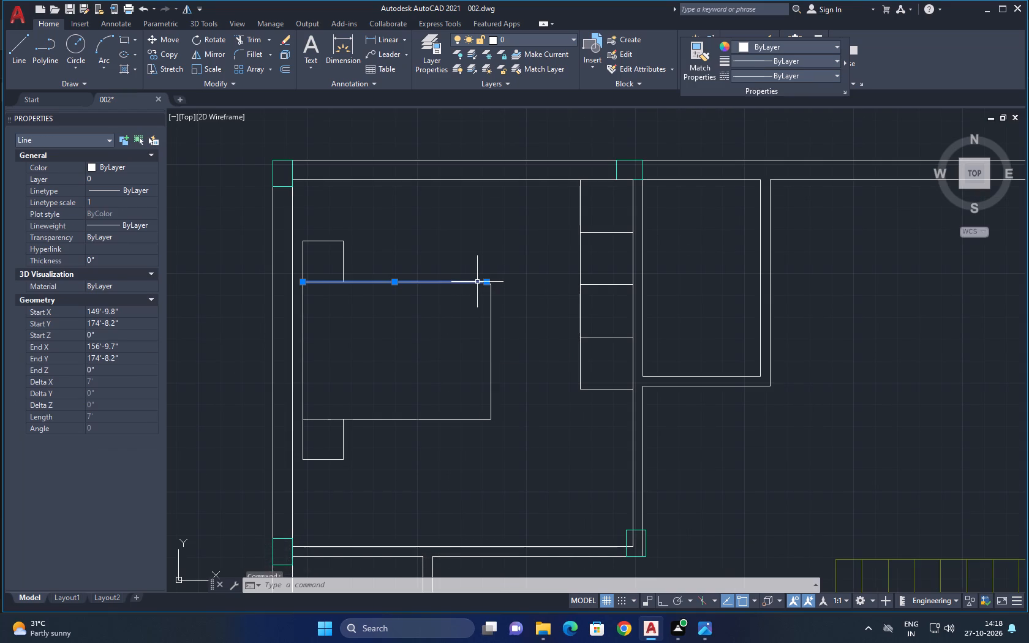
{"action": "left_click", "coordinate": [461, 331]}
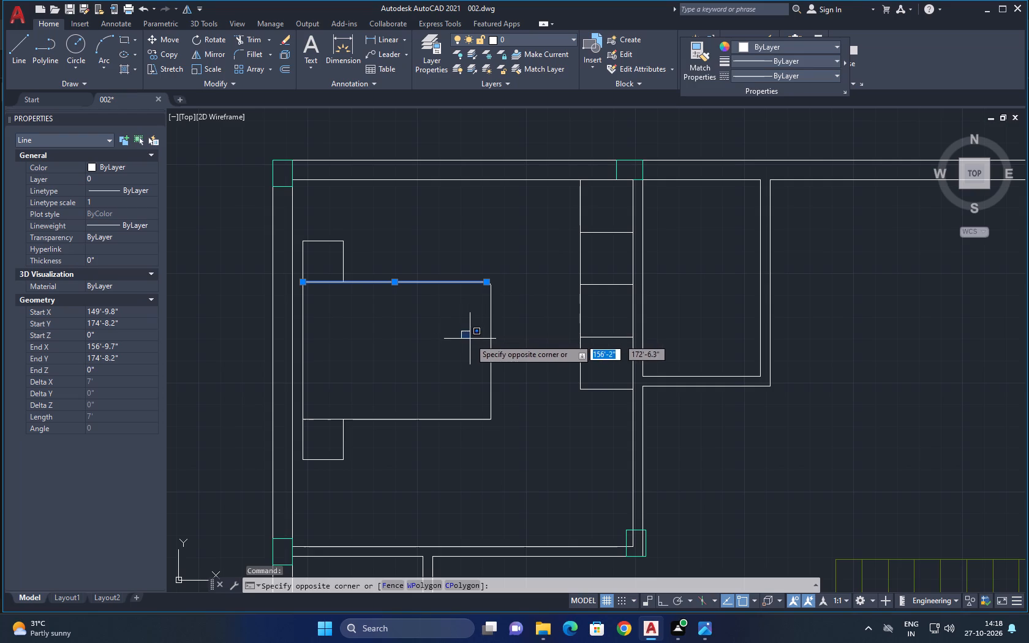
{"action": "left_click", "coordinate": [483, 354]}
{"action": "left_click", "coordinate": [256, 53]}
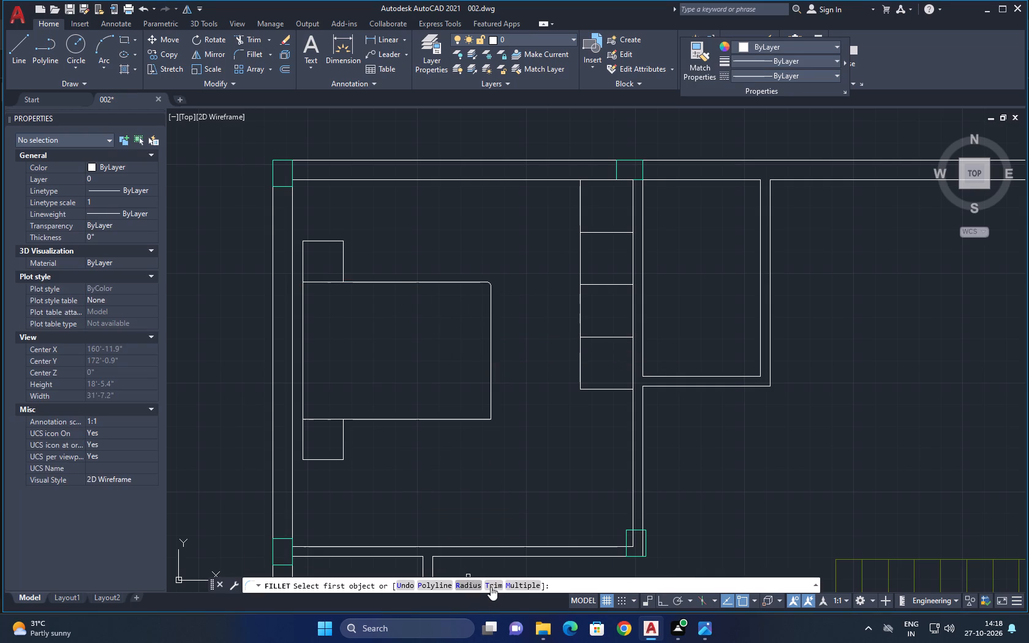
{"action": "left_click", "coordinate": [524, 590]}
{"action": "left_click", "coordinate": [525, 587]}
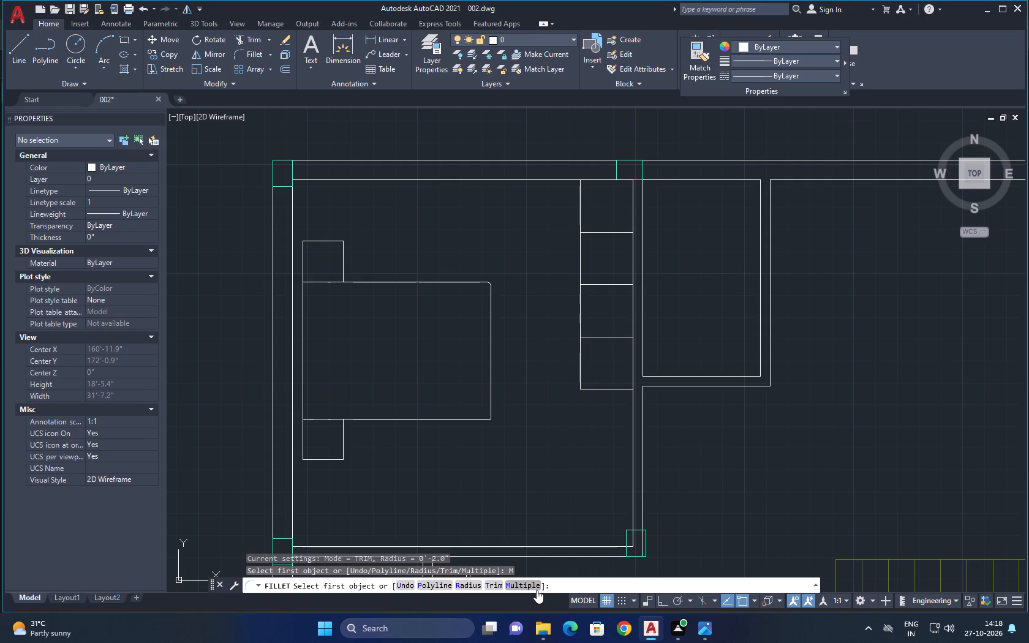
{"action": "key", "text": "5"}
{"action": "key", "text": "Return"}
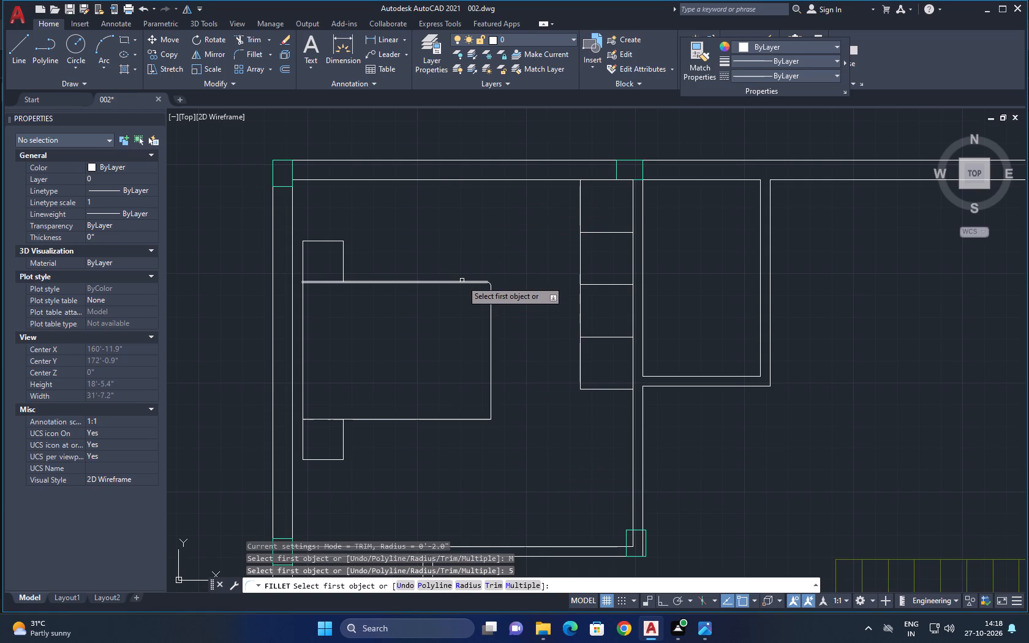
{"action": "left_click", "coordinate": [462, 280]}
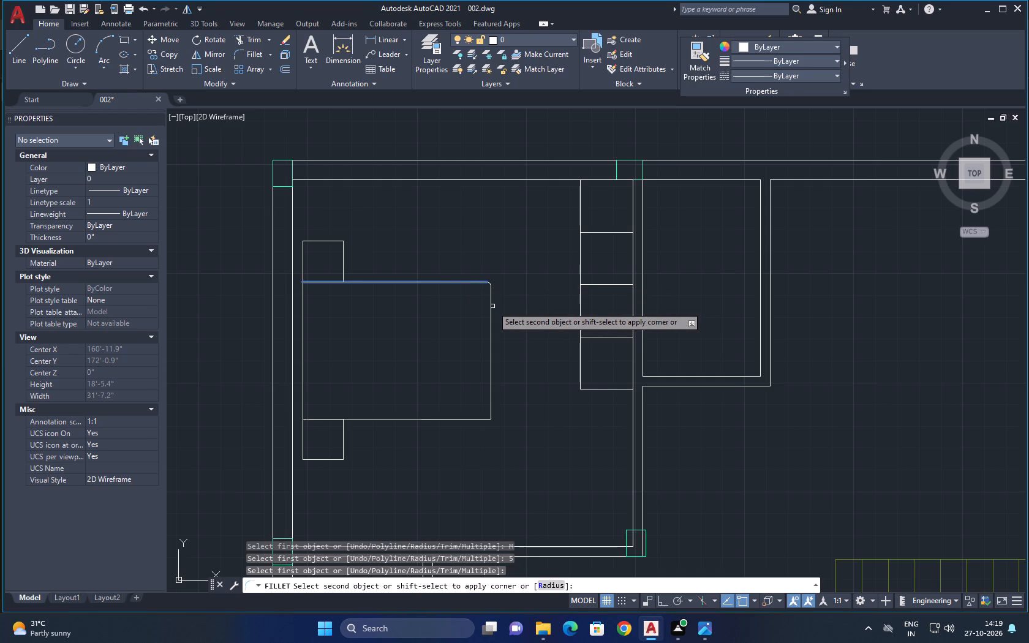
{"action": "left_click", "coordinate": [492, 306]}
{"action": "left_click", "coordinate": [490, 308]}
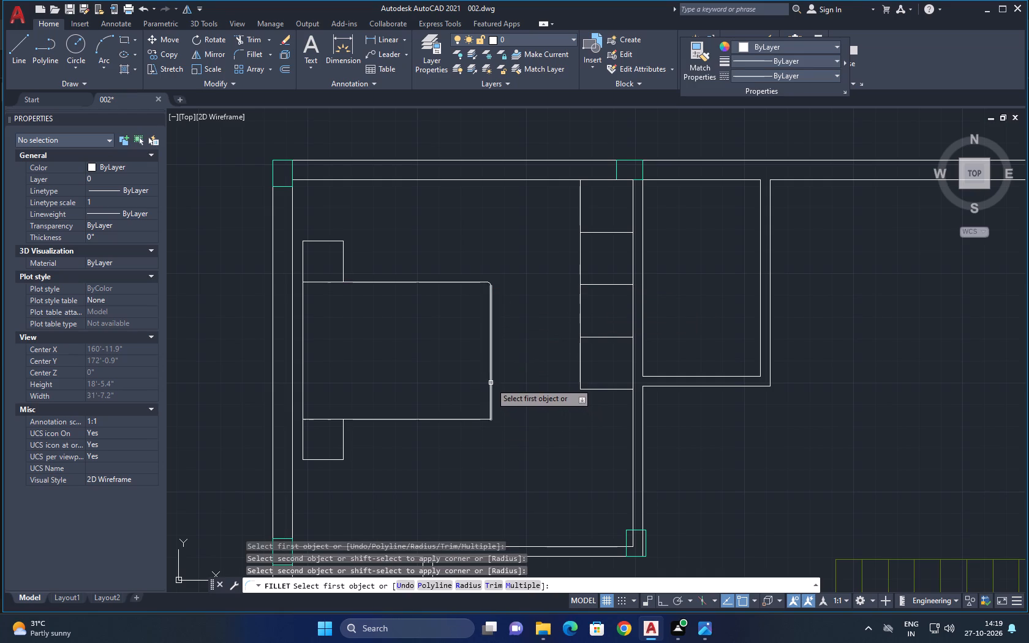
{"action": "left_click", "coordinate": [491, 383]}
{"action": "left_click", "coordinate": [457, 418]}
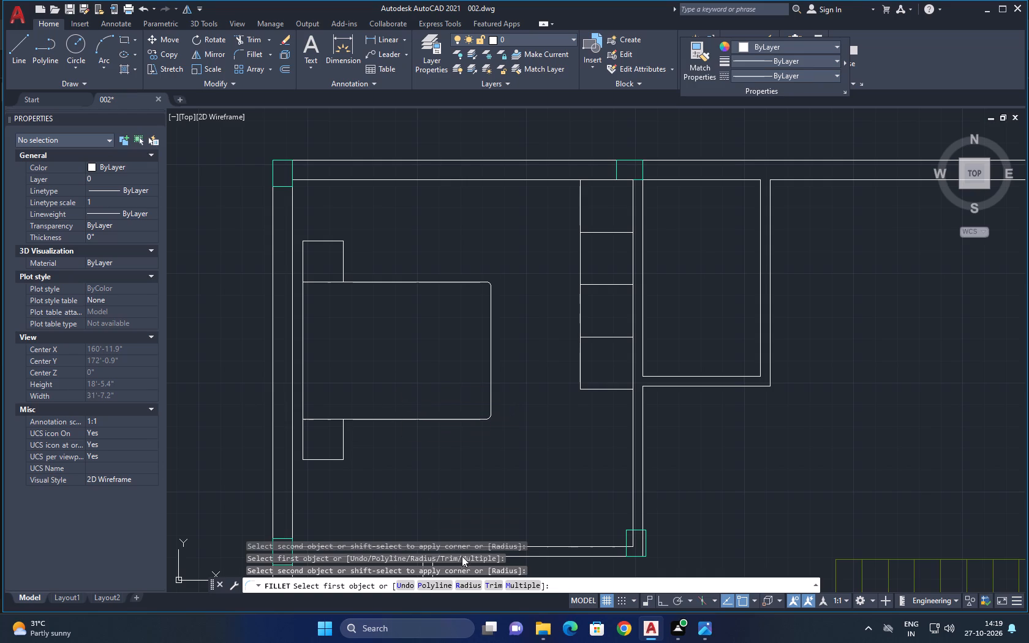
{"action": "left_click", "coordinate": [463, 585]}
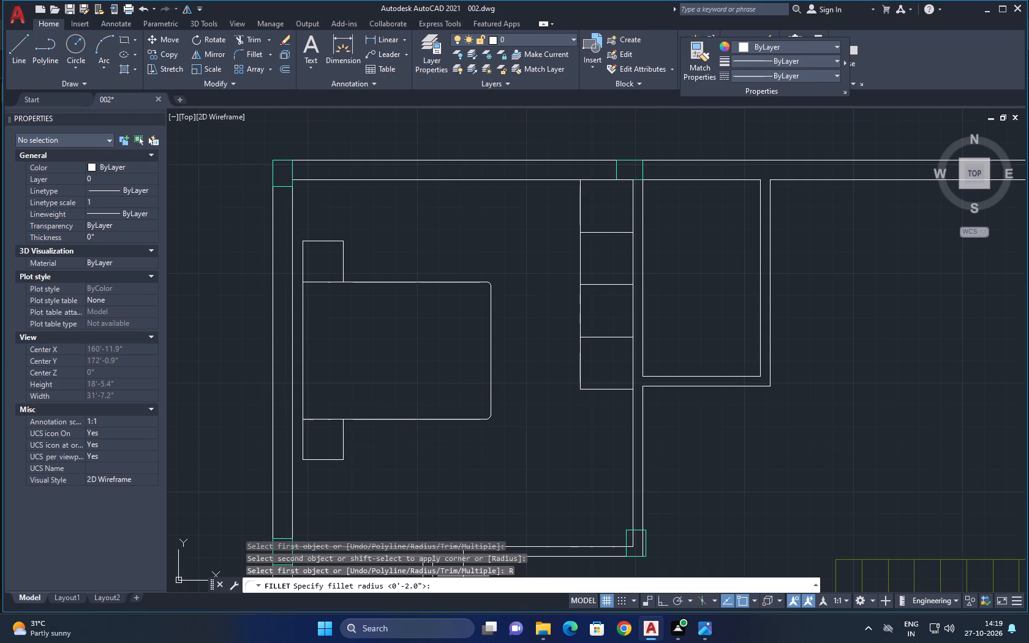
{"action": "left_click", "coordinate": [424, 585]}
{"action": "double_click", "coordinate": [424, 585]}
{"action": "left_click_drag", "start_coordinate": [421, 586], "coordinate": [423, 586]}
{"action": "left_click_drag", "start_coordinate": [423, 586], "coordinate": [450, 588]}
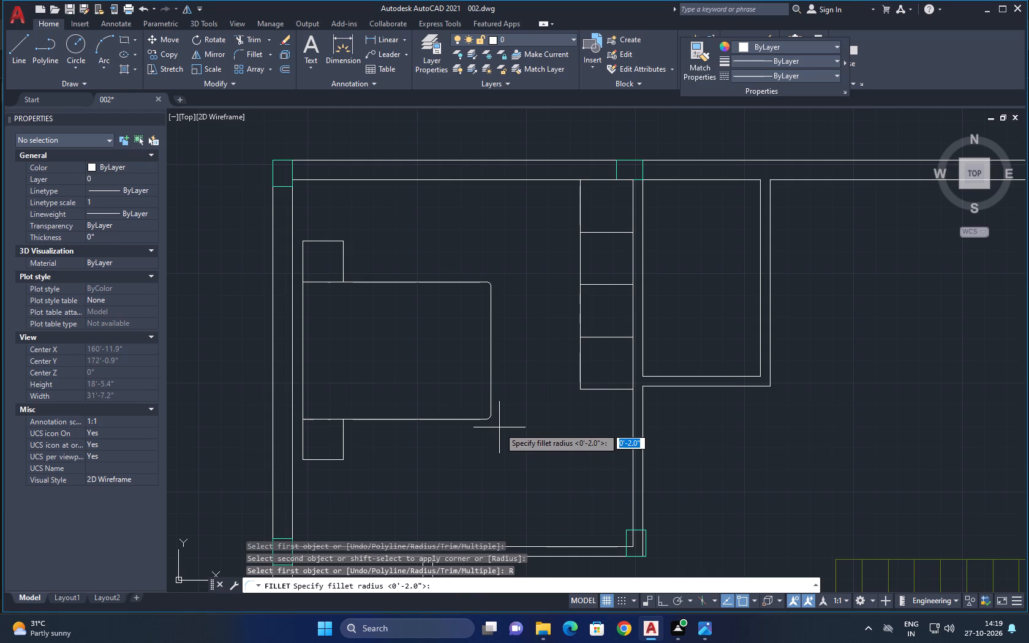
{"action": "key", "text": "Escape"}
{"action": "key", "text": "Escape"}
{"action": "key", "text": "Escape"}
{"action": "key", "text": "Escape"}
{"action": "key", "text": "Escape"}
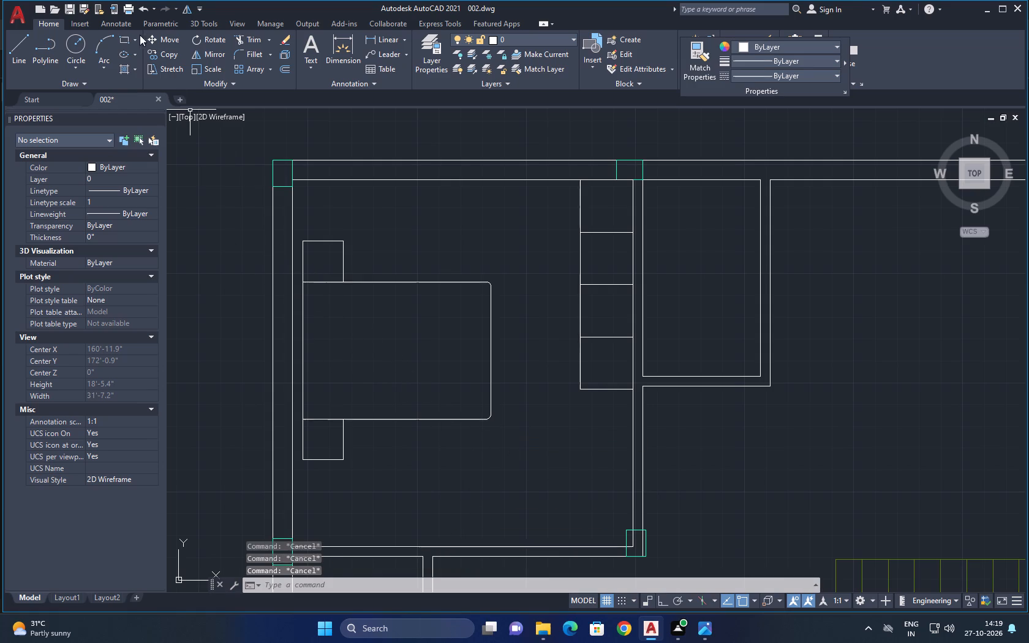
Draw an upright rectangular pillow of about 329 sq. in. inside the bed, near the head end's upper half.
{"action": "left_click", "coordinate": [121, 43]}
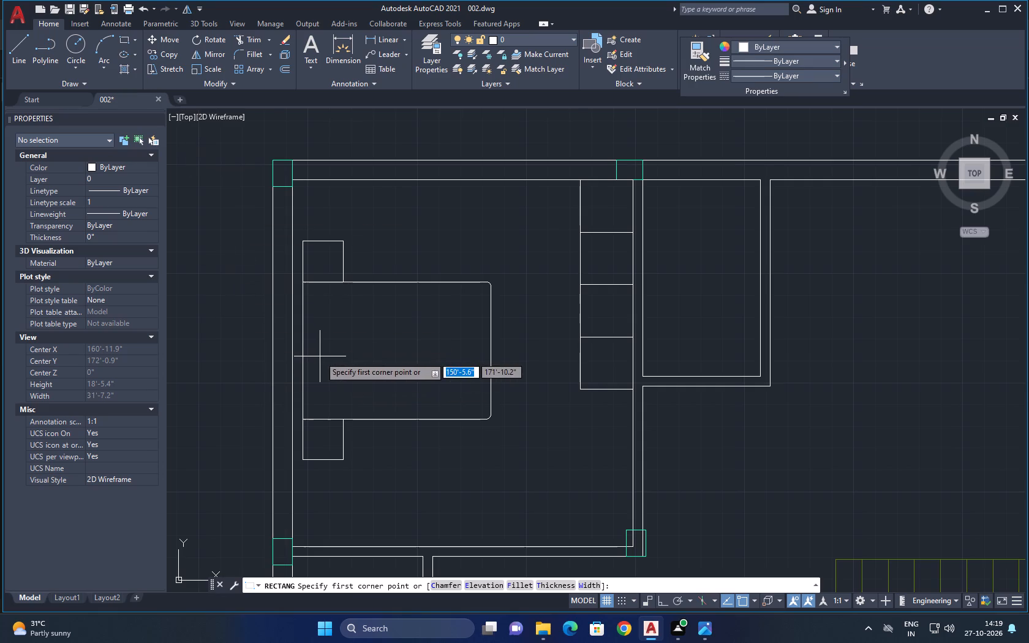
{"action": "scroll", "coordinate": [322, 363], "scroll_direction": "up", "scroll_amount": 1}
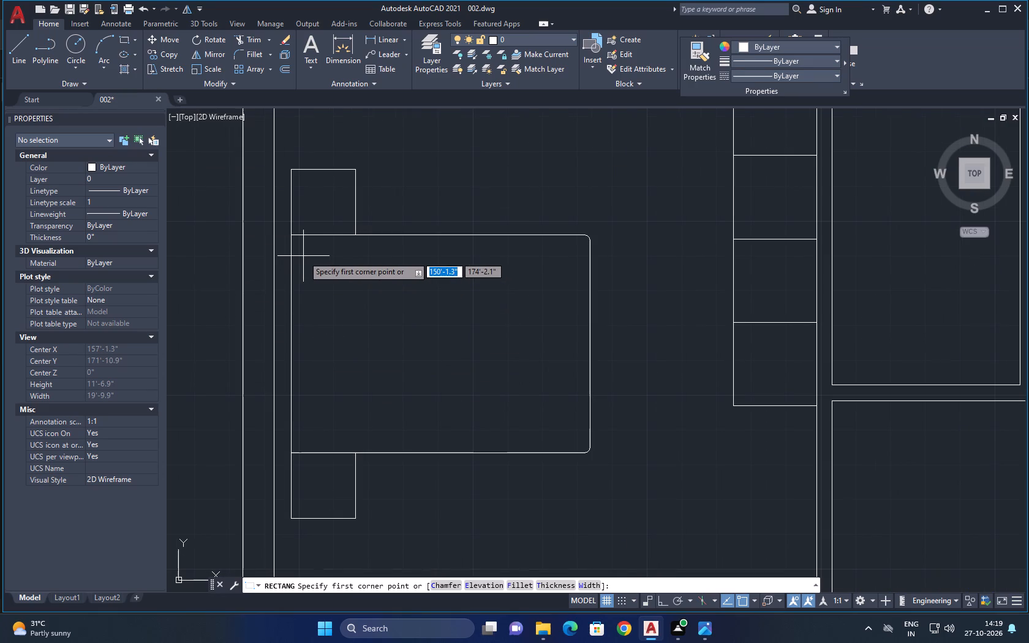
{"action": "left_click", "coordinate": [301, 263]}
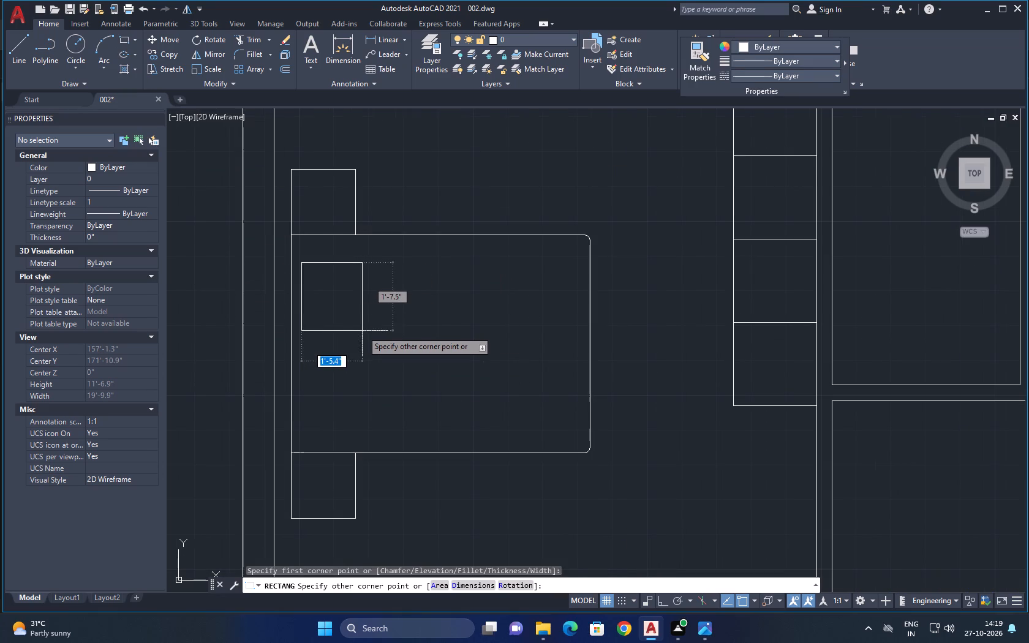
{"action": "left_click", "coordinate": [353, 339]}
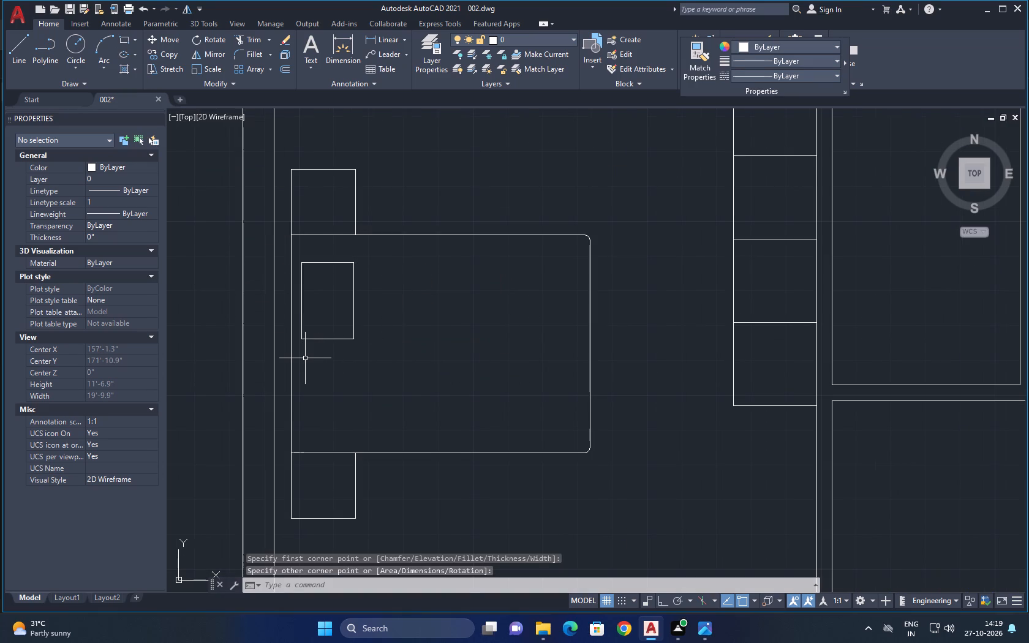
{"action": "left_click", "coordinate": [301, 358]}
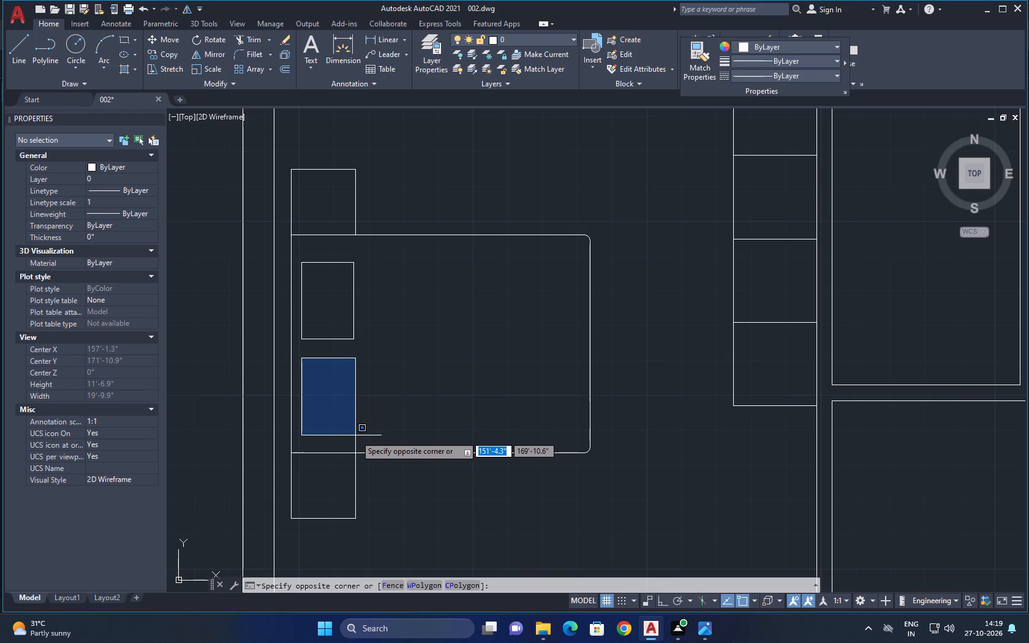
{"action": "left_click", "coordinate": [355, 438]}
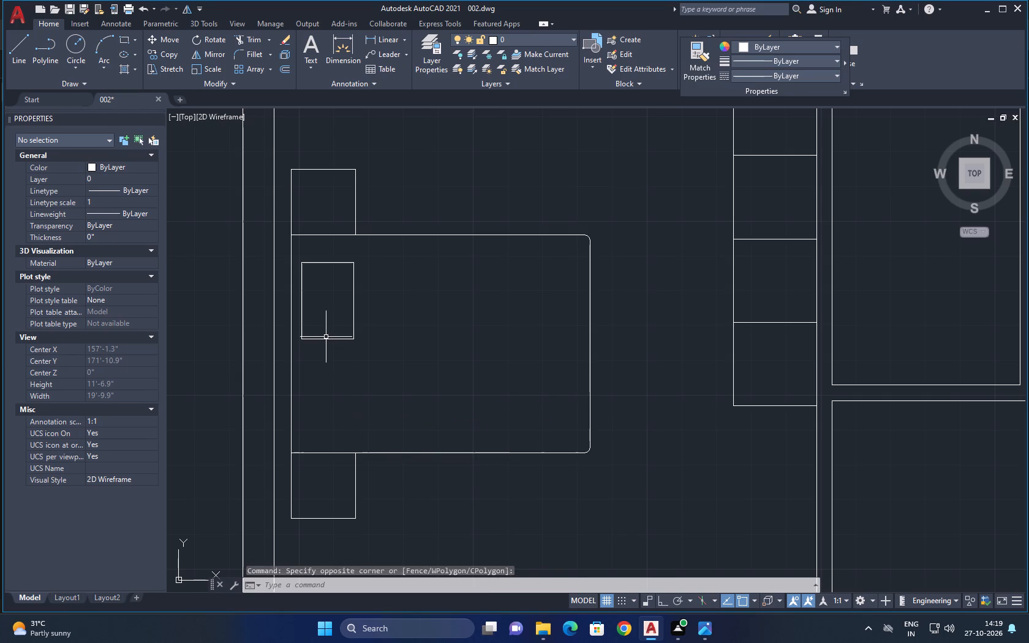
Copy the pillow rectangle straight down by about 2'-1.5" with Ortho on, making the second pillow.
{"action": "left_click", "coordinate": [324, 340]}
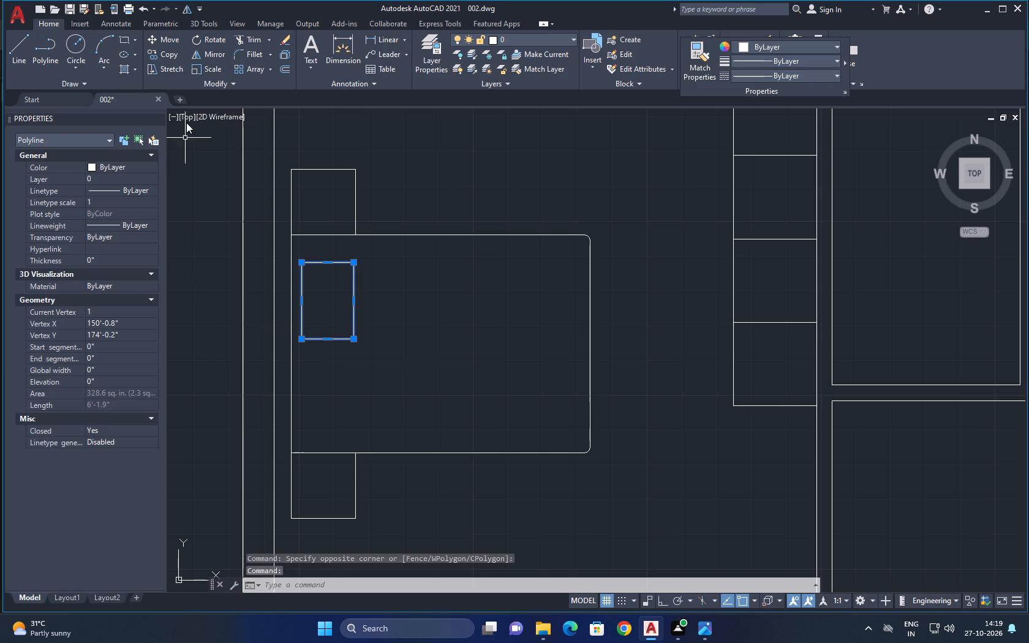
{"action": "left_click", "coordinate": [154, 53]}
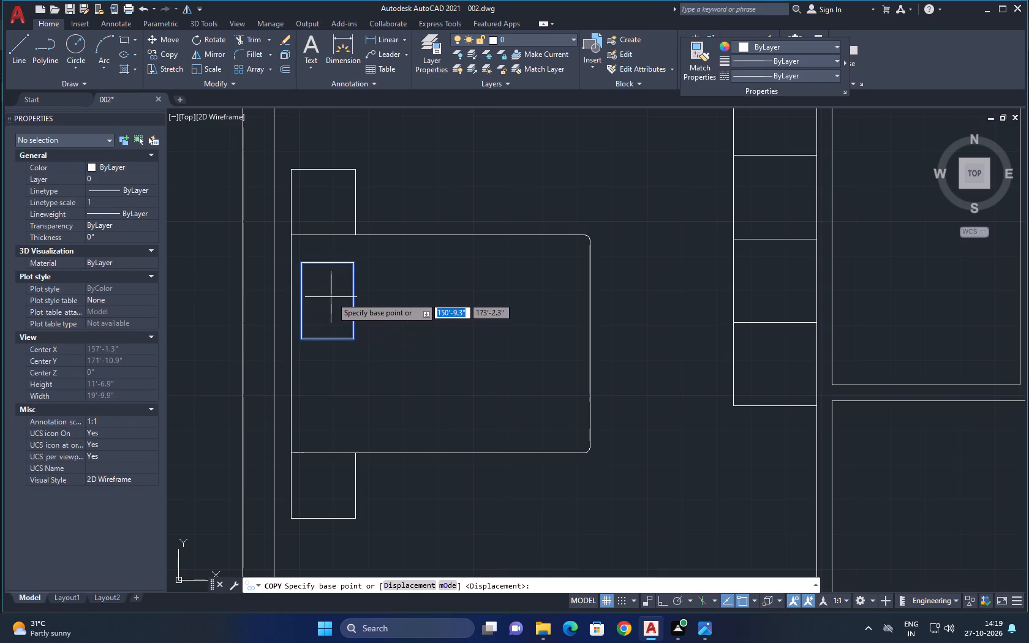
{"action": "left_click", "coordinate": [331, 297]}
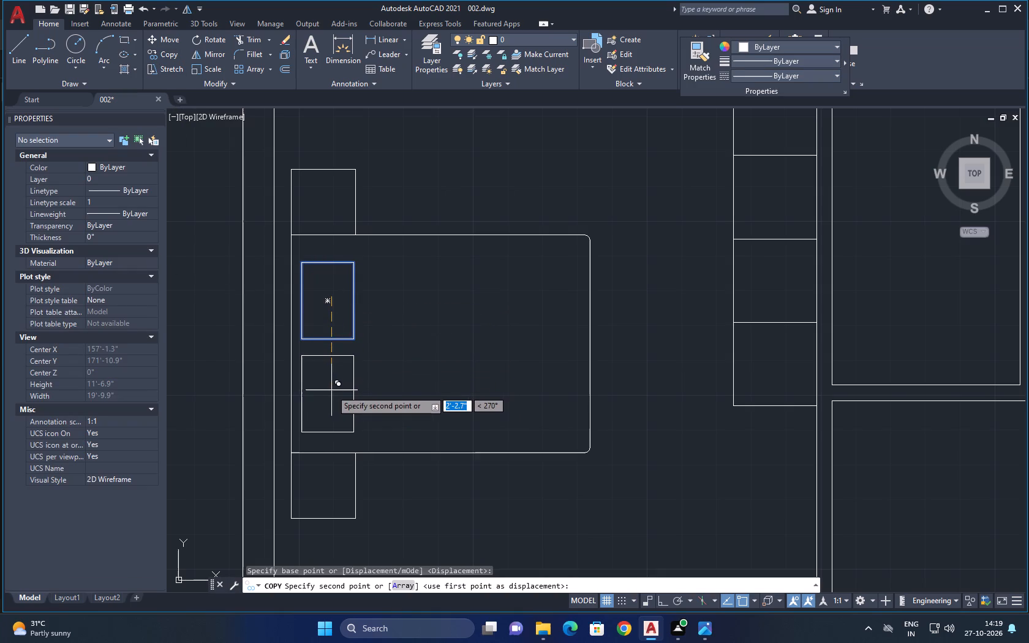
{"action": "left_click", "coordinate": [661, 598]}
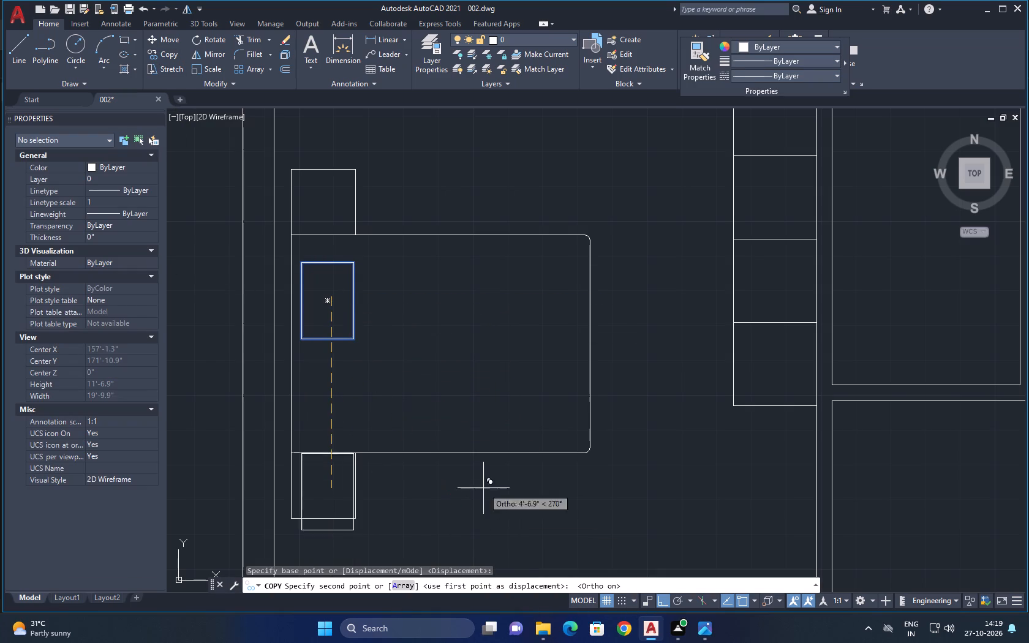
{"action": "left_click", "coordinate": [371, 386]}
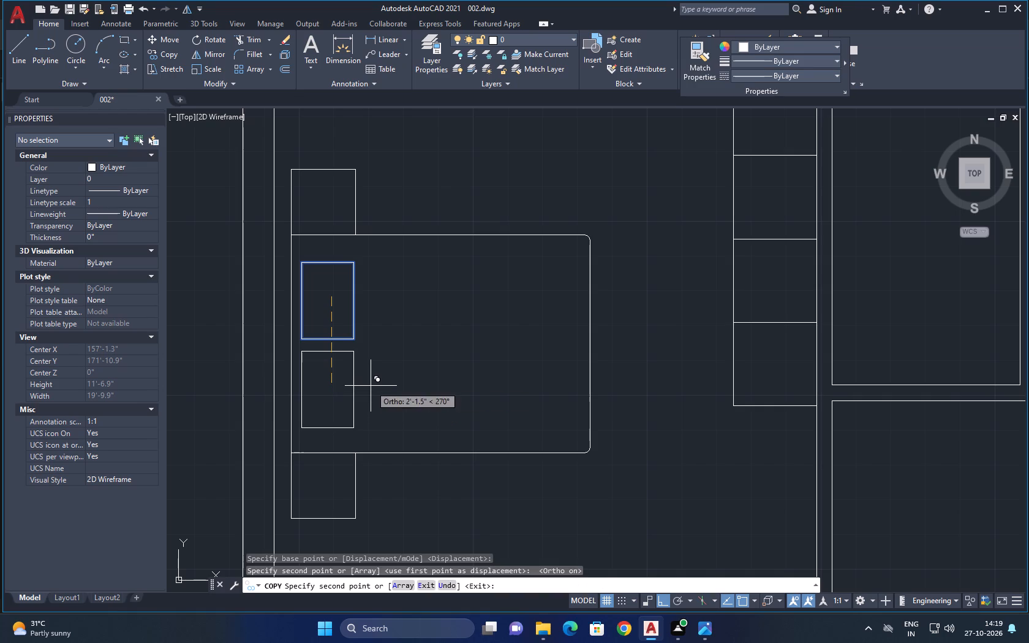
{"action": "key", "text": "Escape"}
{"action": "key", "text": "Escape"}
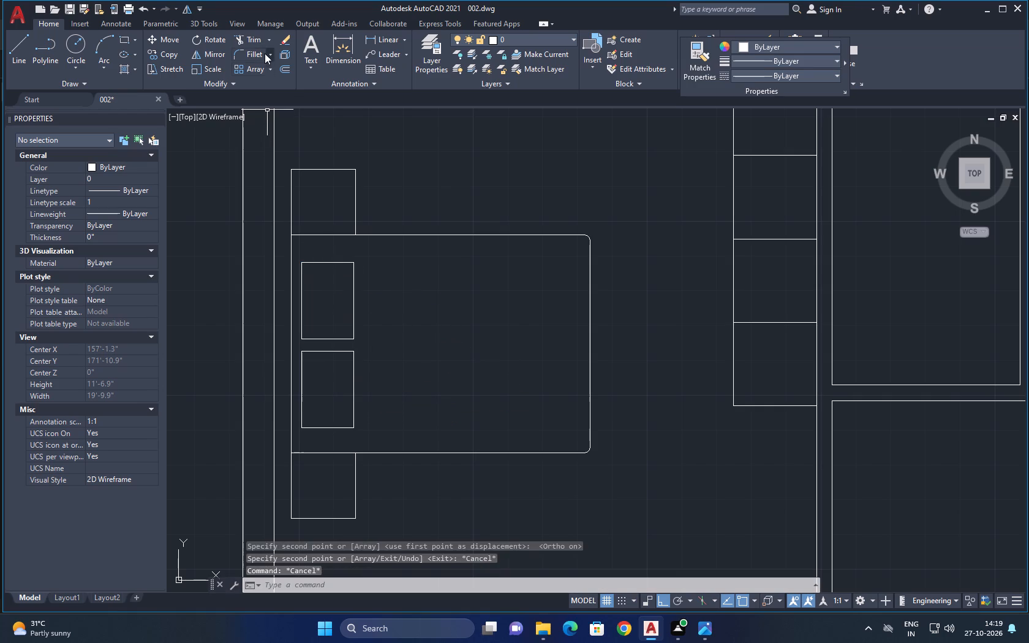
Fillet the two top corners of the upper pillow in Multiple mode with a 2" radius.
{"action": "left_click", "coordinate": [257, 49]}
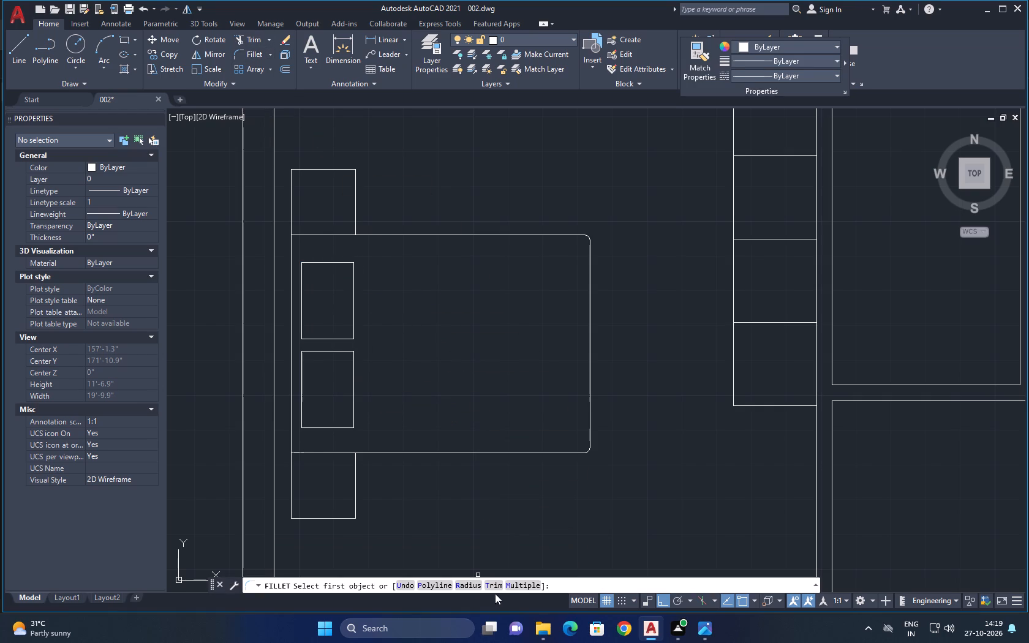
{"action": "left_click", "coordinate": [508, 588]}
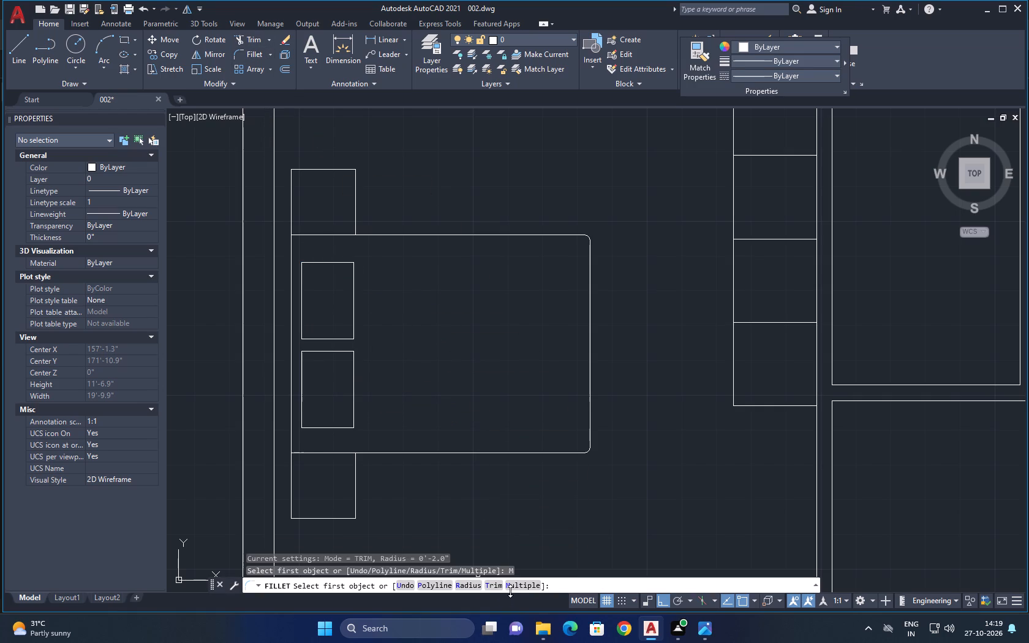
{"action": "key", "text": "2"}
{"action": "key", "text": "Return"}
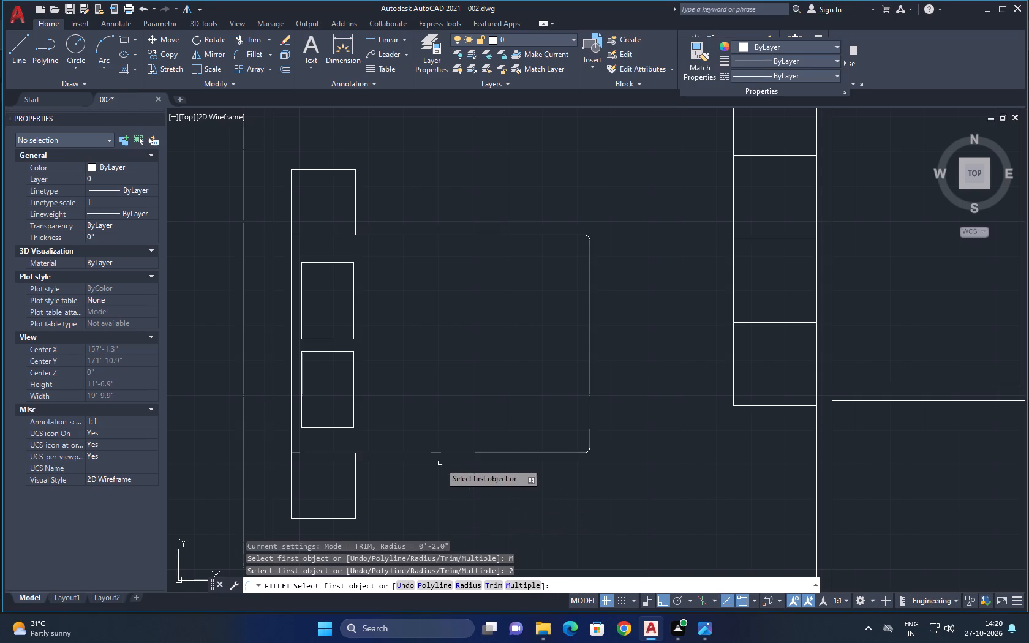
{"action": "left_click", "coordinate": [469, 589]}
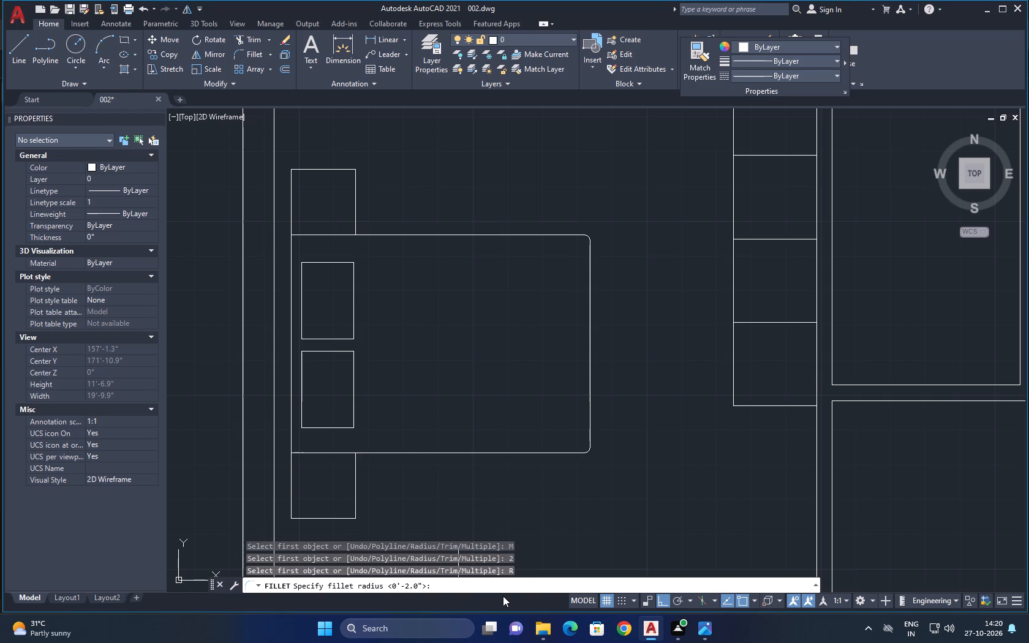
{"action": "key", "text": "2"}
{"action": "key", "text": "Return"}
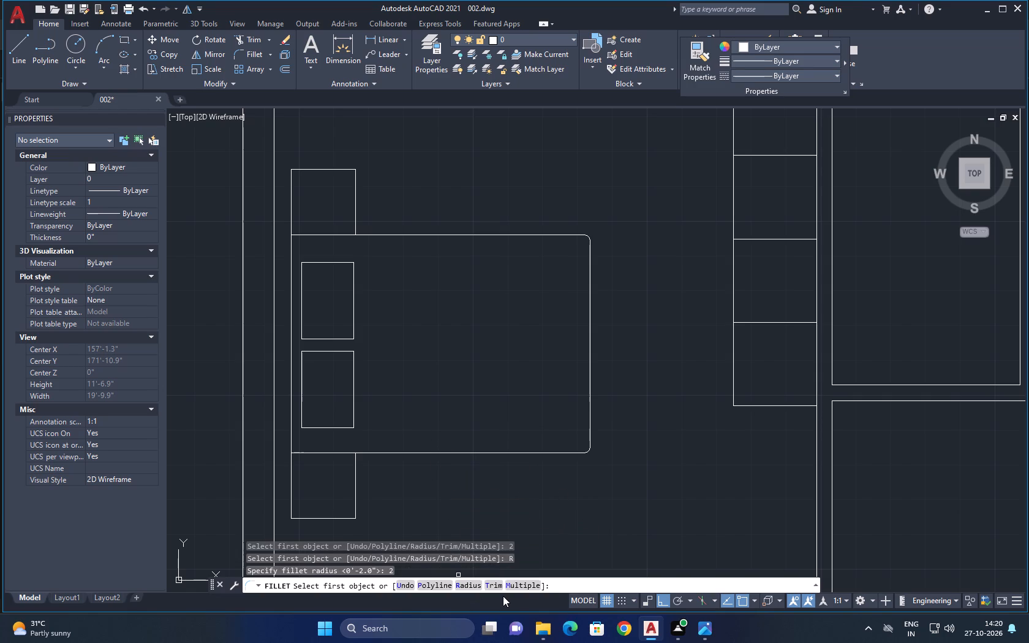
{"action": "left_click", "coordinate": [354, 295]}
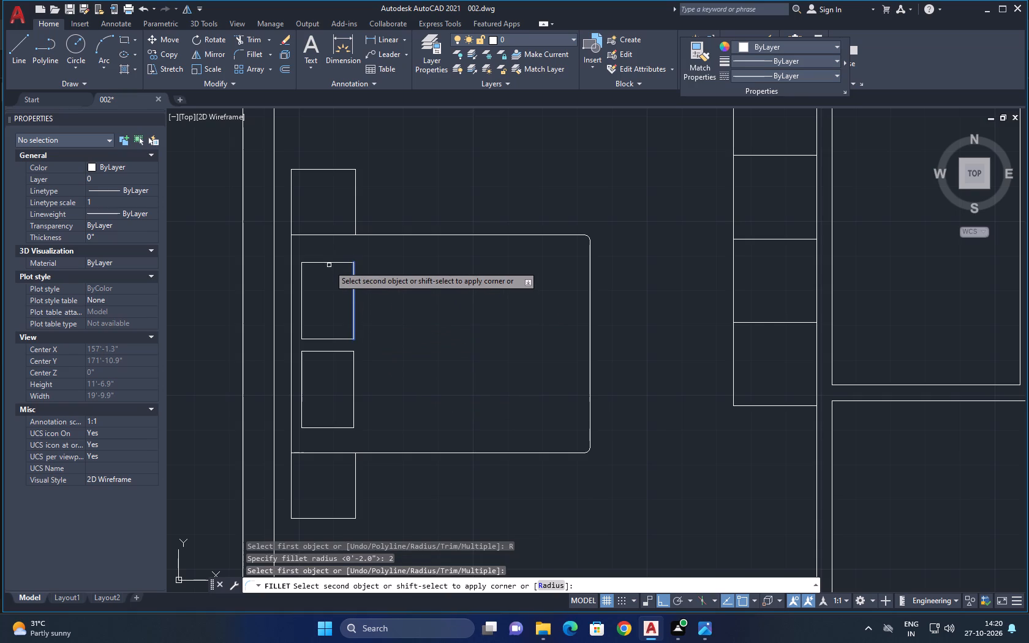
{"action": "left_click", "coordinate": [325, 263]}
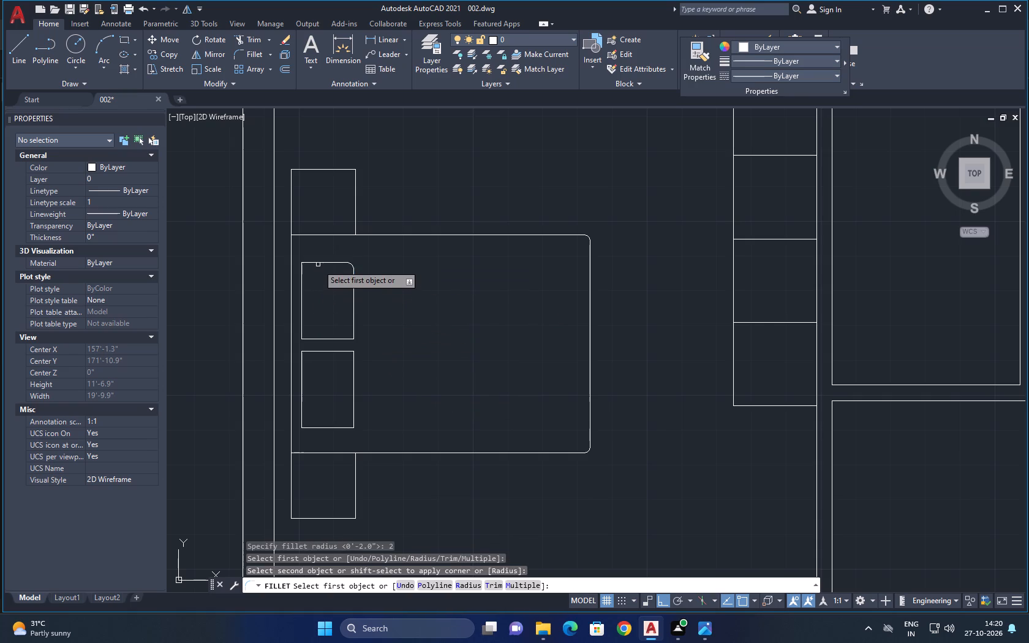
{"action": "left_click", "coordinate": [320, 264]}
{"action": "left_click", "coordinate": [304, 285]}
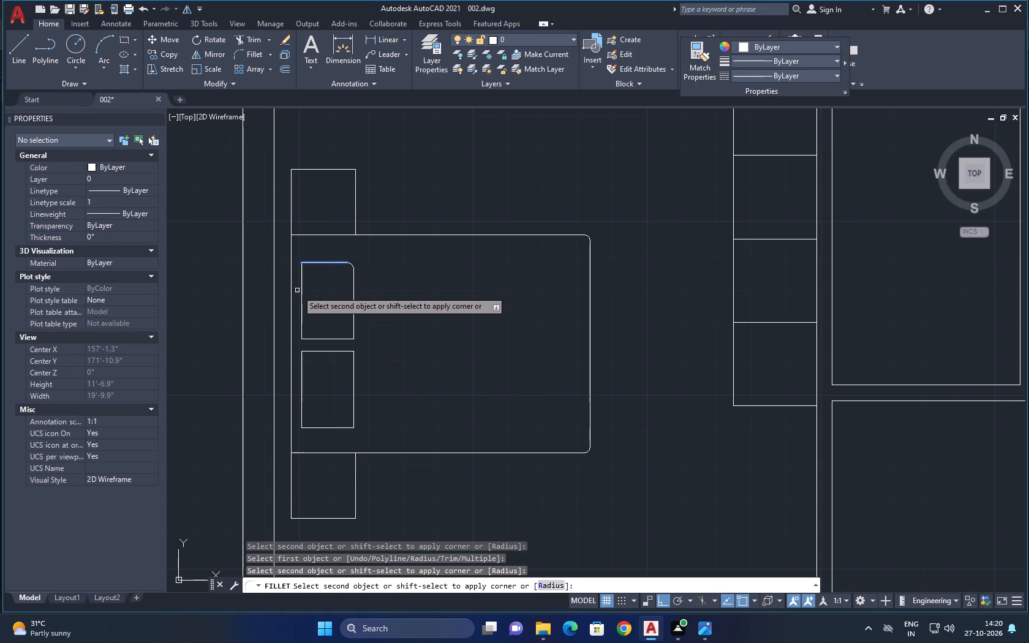
{"action": "left_click", "coordinate": [300, 291]}
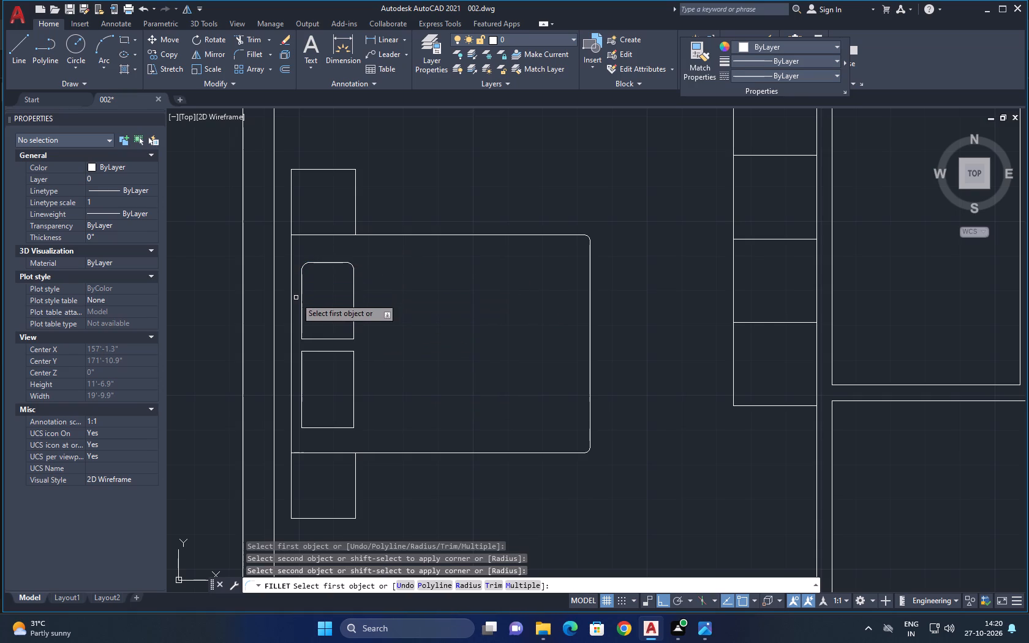
Fillet the two bottom corners of the upper pillow with the same 2" radius.
{"action": "left_click_drag", "start_coordinate": [310, 309], "coordinate": [294, 309]}
{"action": "left_click", "coordinate": [303, 317]}
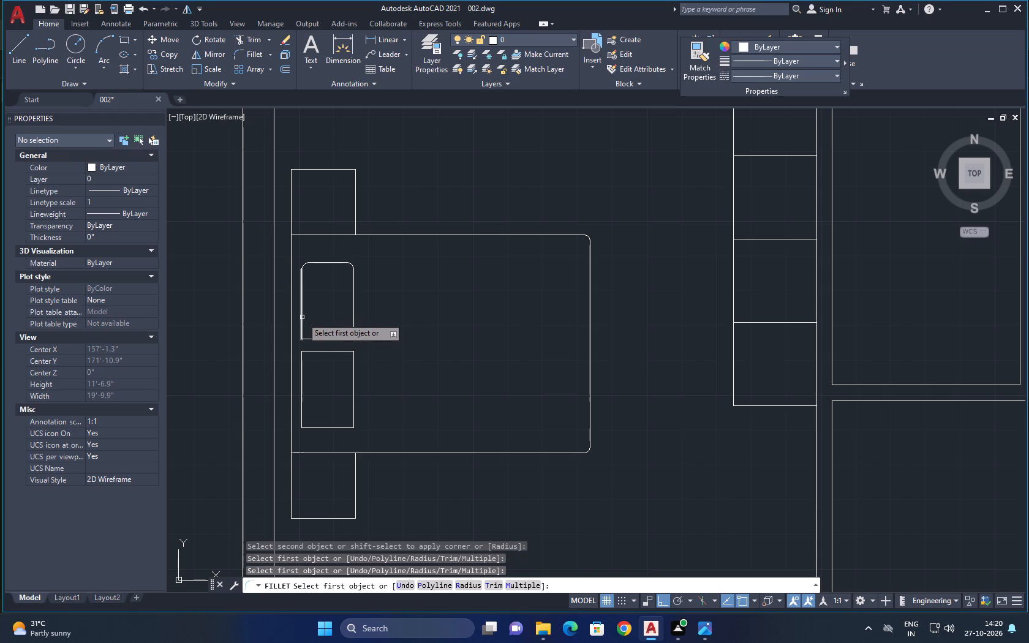
{"action": "left_click", "coordinate": [300, 317]}
{"action": "left_click", "coordinate": [320, 340]}
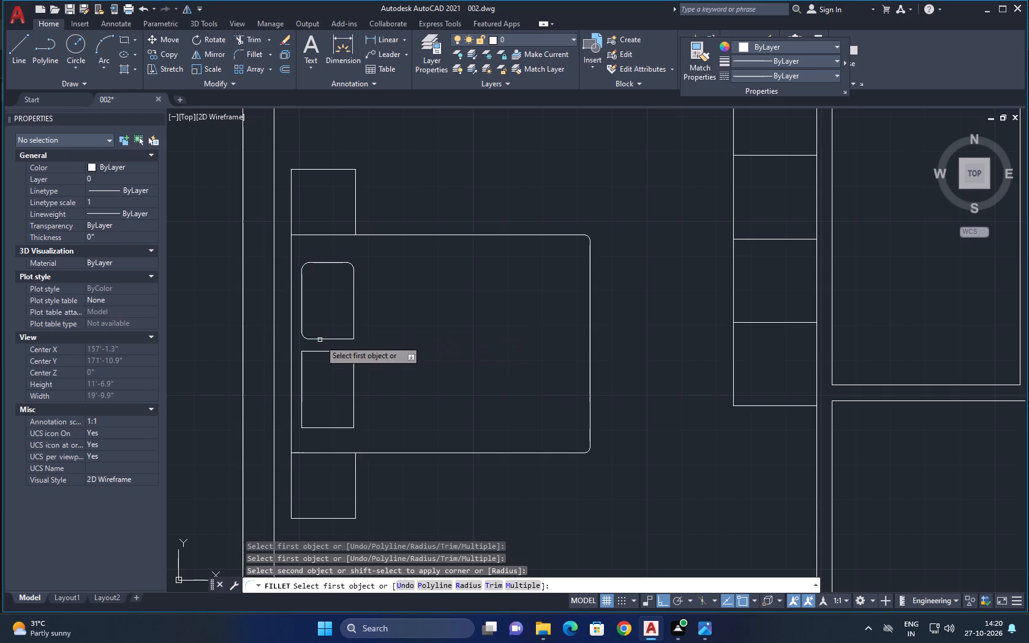
{"action": "left_click", "coordinate": [343, 339]}
{"action": "left_click", "coordinate": [356, 331]}
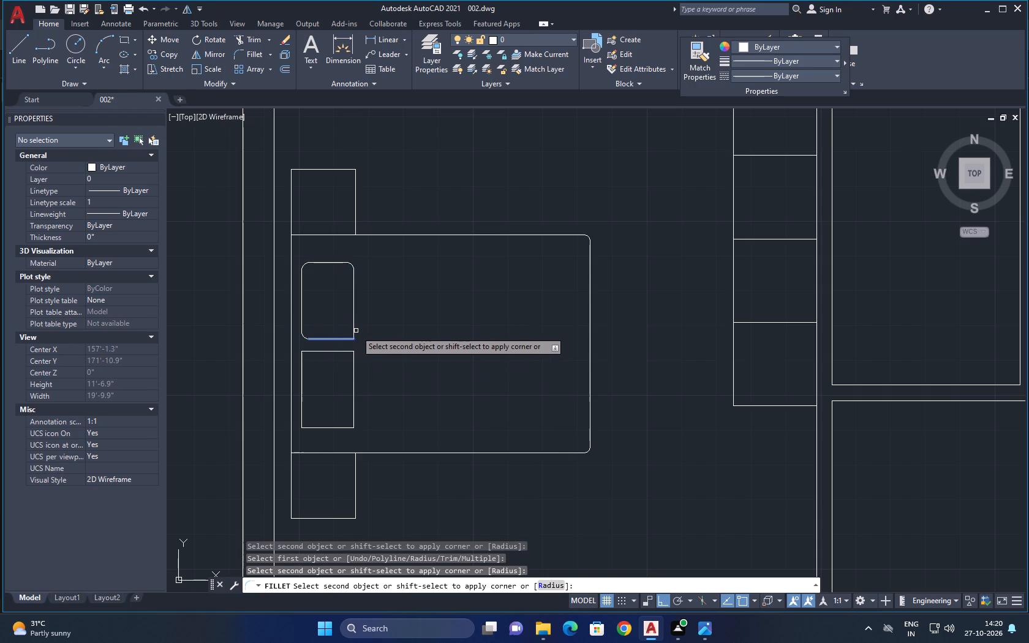
{"action": "left_click", "coordinate": [354, 326]}
Fillet all four corners of the lower pillow with the 2" radius and end the Fillet command.
{"action": "left_click", "coordinate": [337, 351]}
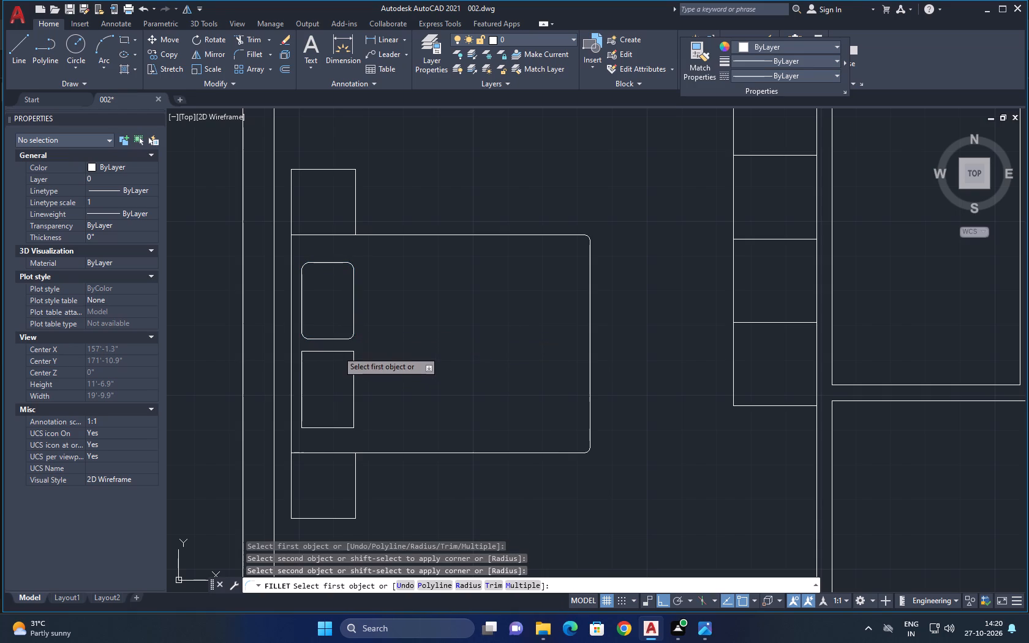
{"action": "left_click", "coordinate": [353, 362]}
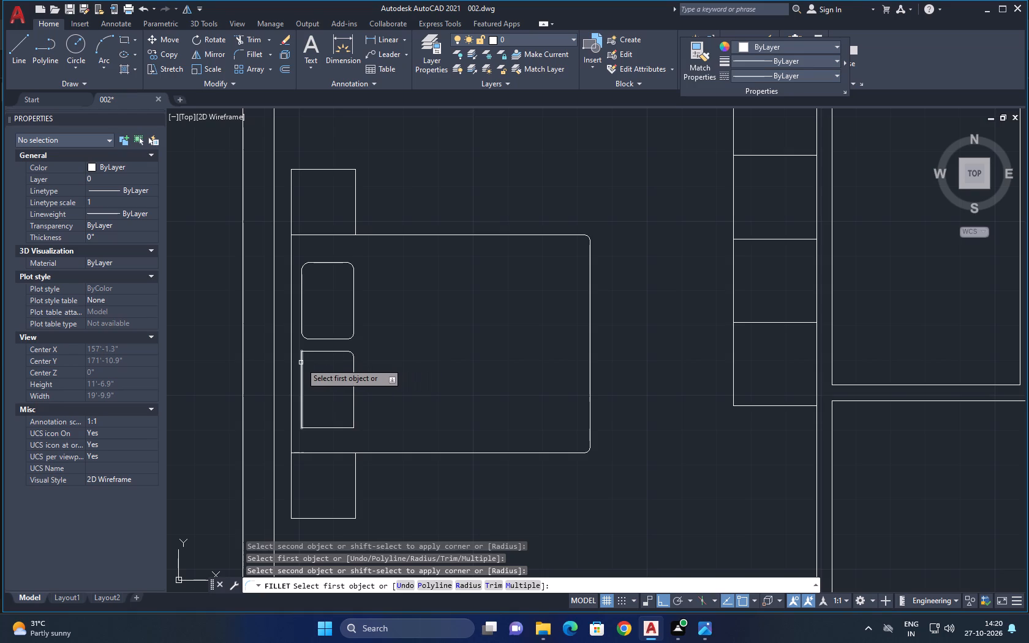
{"action": "left_click", "coordinate": [301, 363]}
{"action": "left_click", "coordinate": [314, 355]}
{"action": "left_click", "coordinate": [315, 353]}
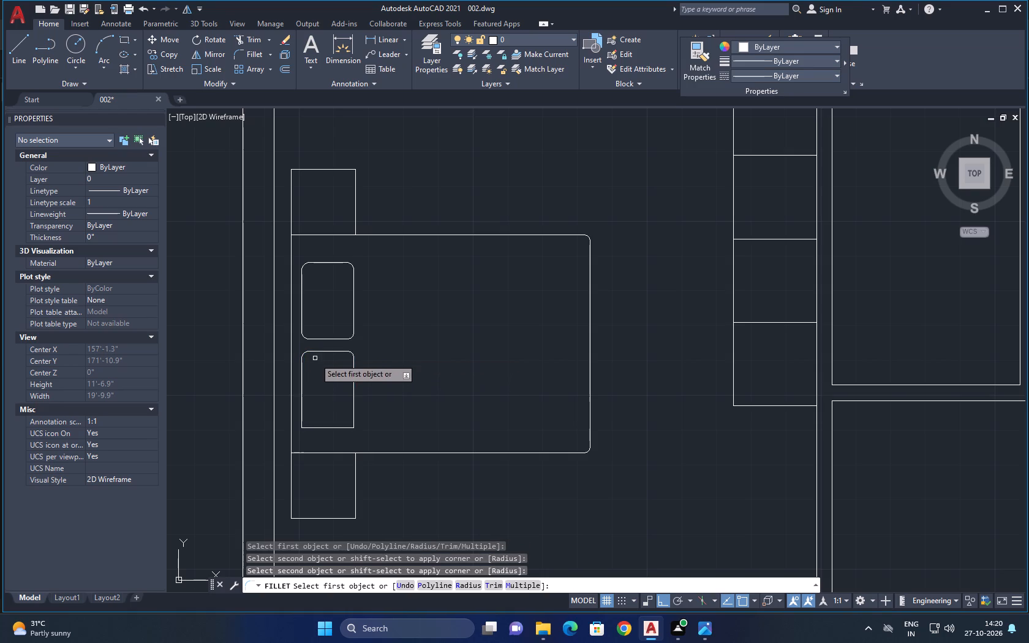
{"action": "left_click", "coordinate": [301, 400]}
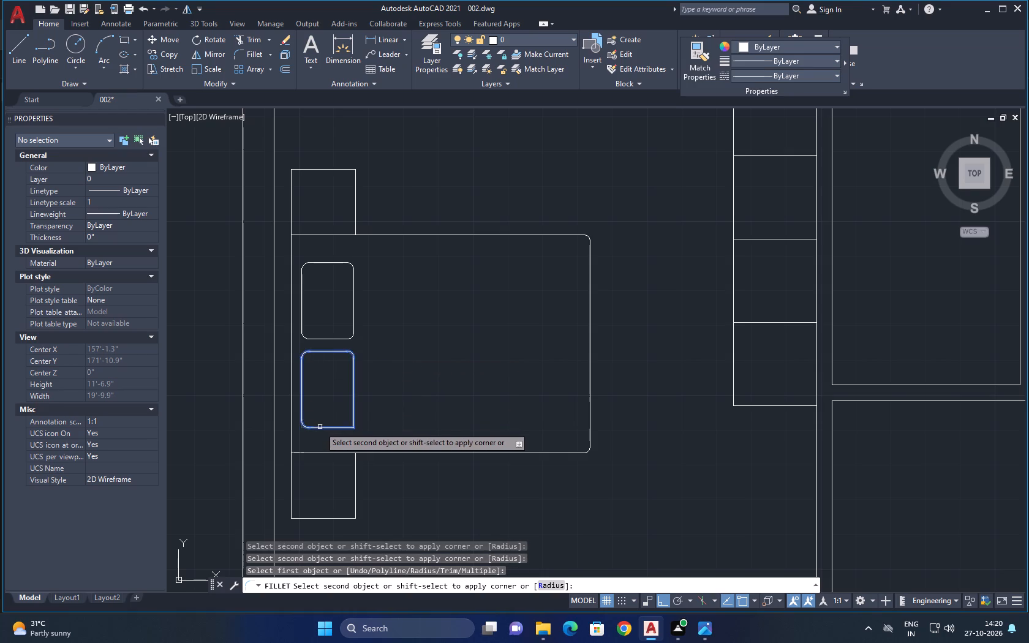
{"action": "left_click", "coordinate": [320, 429]}
{"action": "left_click", "coordinate": [327, 428]}
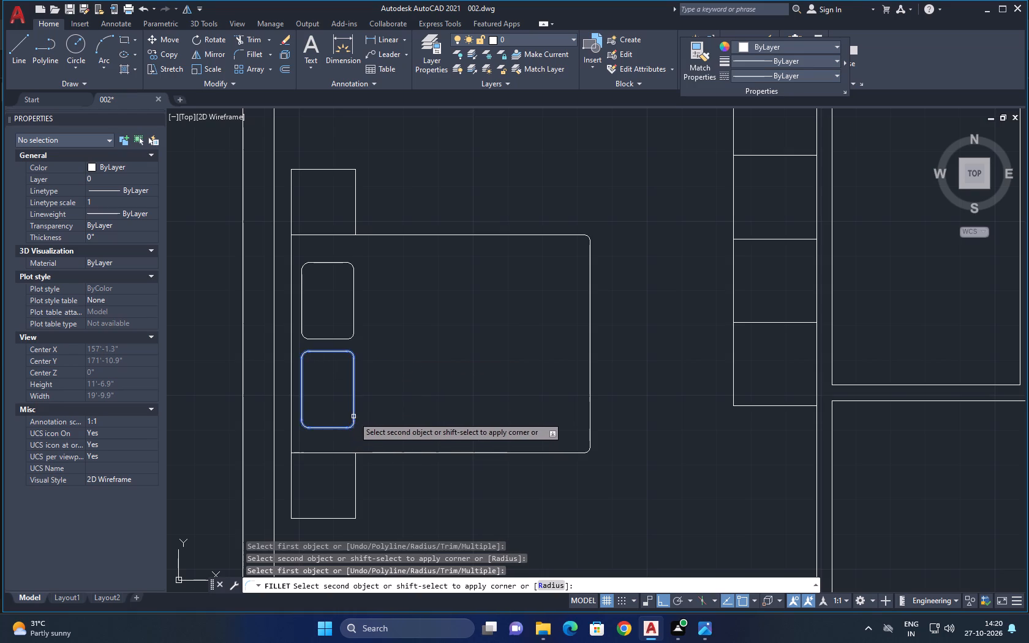
{"action": "left_click", "coordinate": [353, 416]}
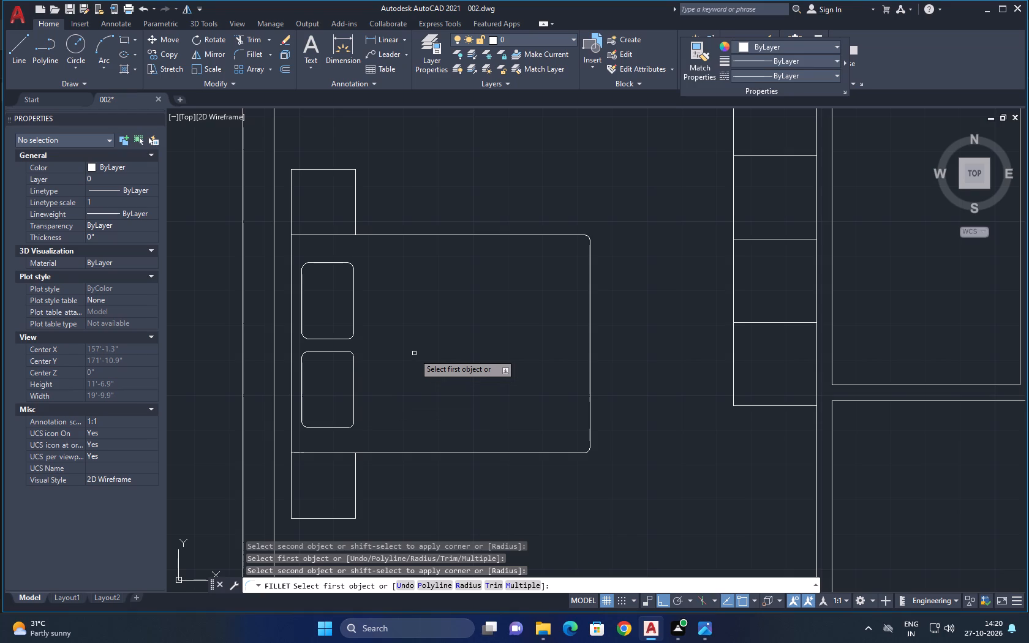
{"action": "key", "text": "Escape"}
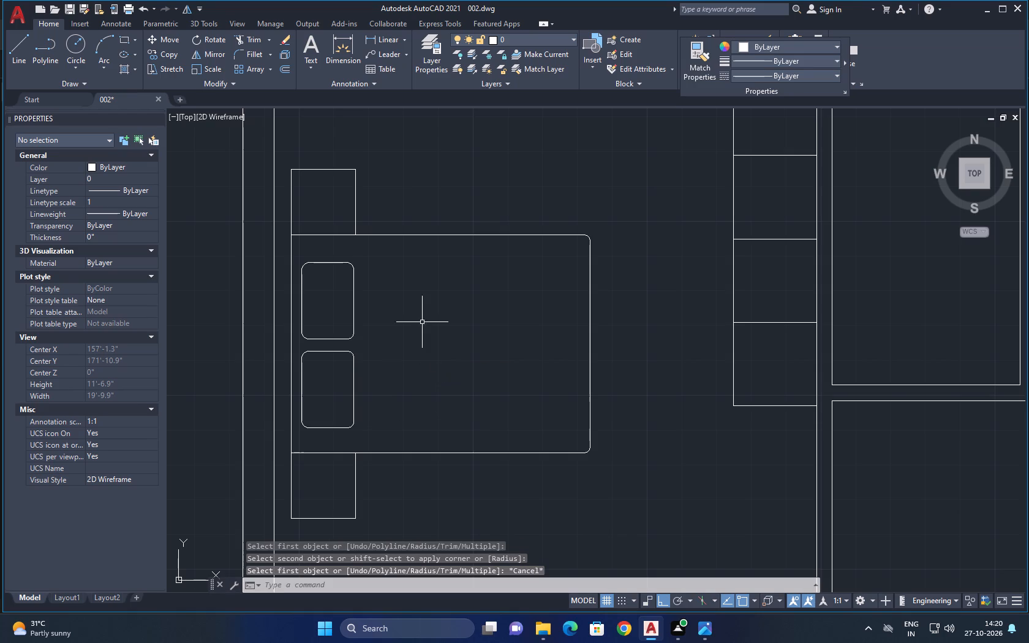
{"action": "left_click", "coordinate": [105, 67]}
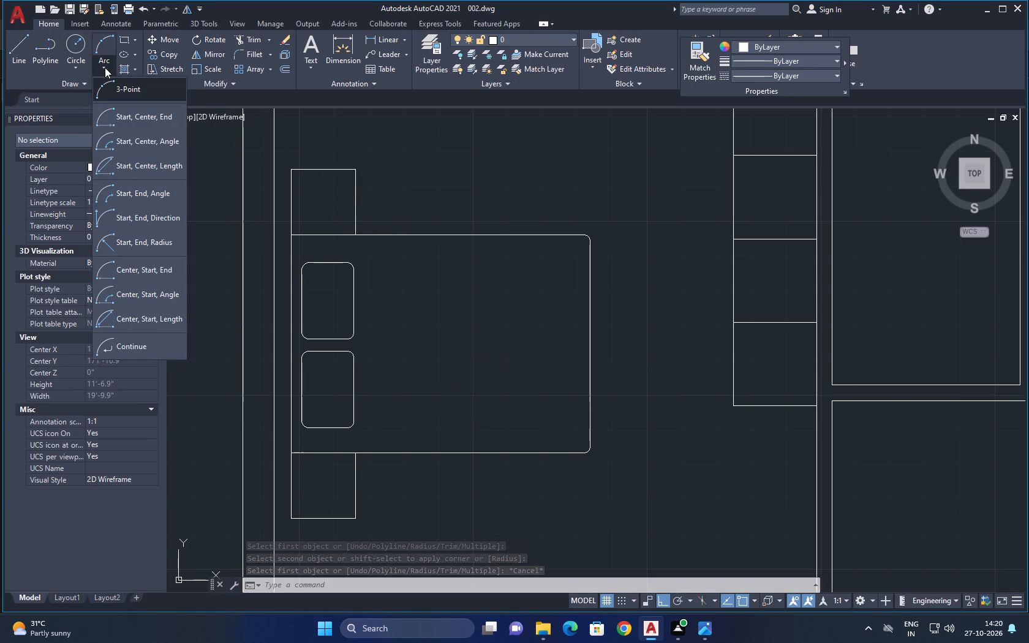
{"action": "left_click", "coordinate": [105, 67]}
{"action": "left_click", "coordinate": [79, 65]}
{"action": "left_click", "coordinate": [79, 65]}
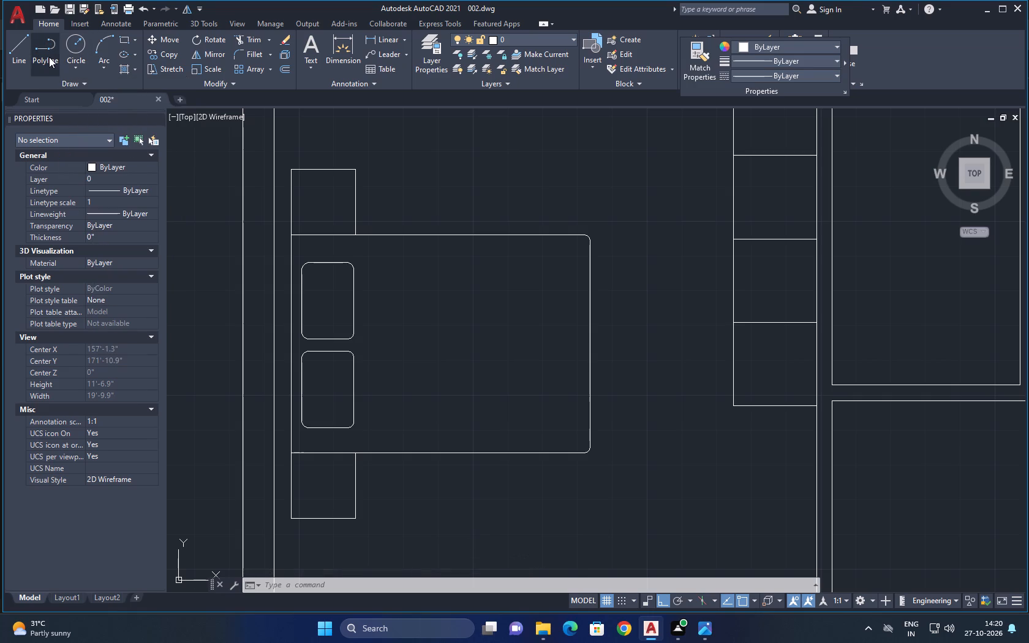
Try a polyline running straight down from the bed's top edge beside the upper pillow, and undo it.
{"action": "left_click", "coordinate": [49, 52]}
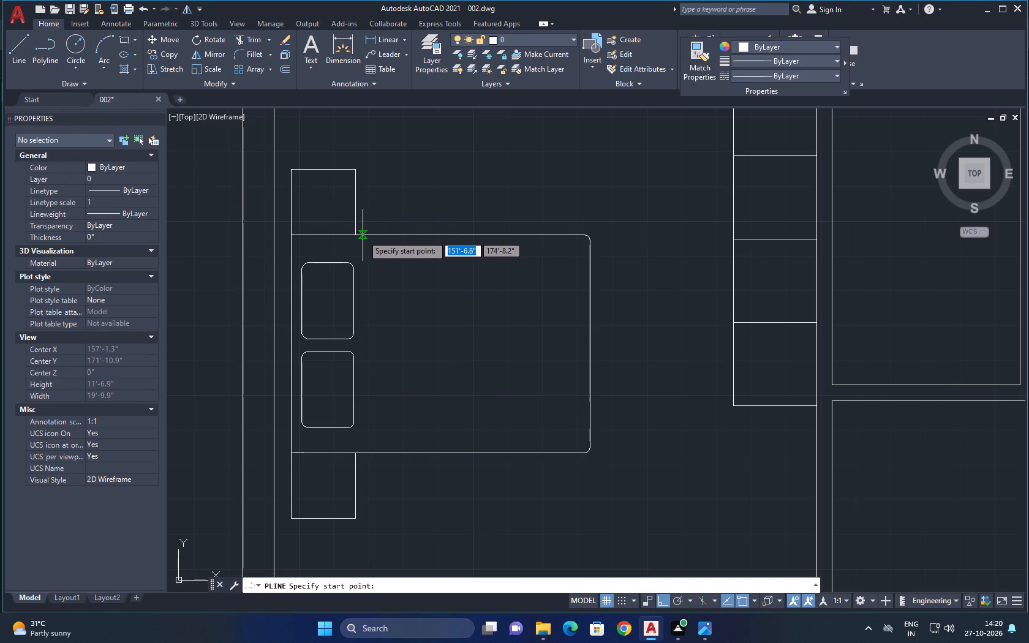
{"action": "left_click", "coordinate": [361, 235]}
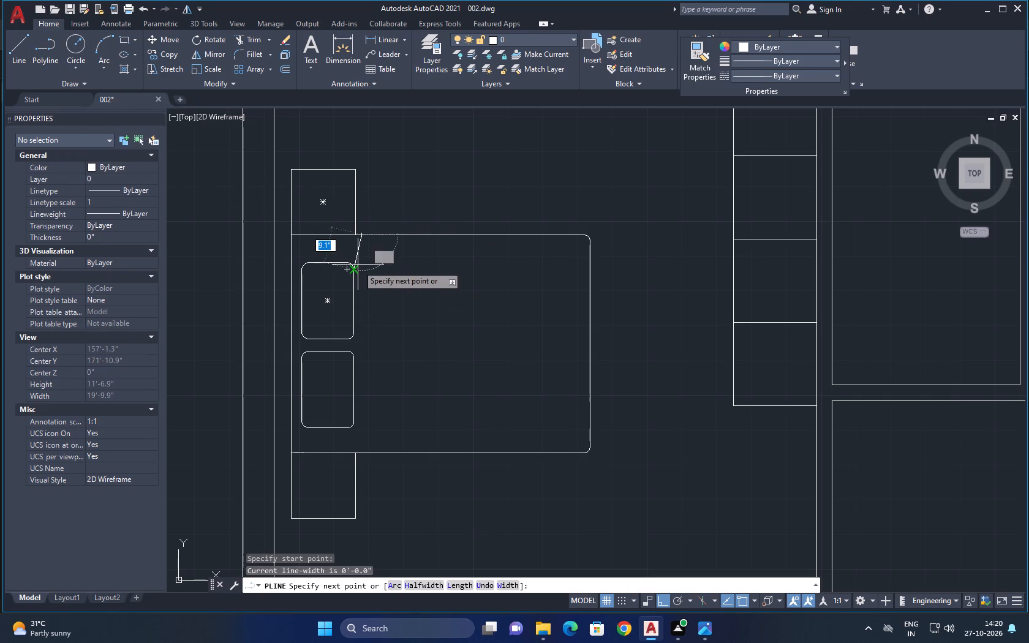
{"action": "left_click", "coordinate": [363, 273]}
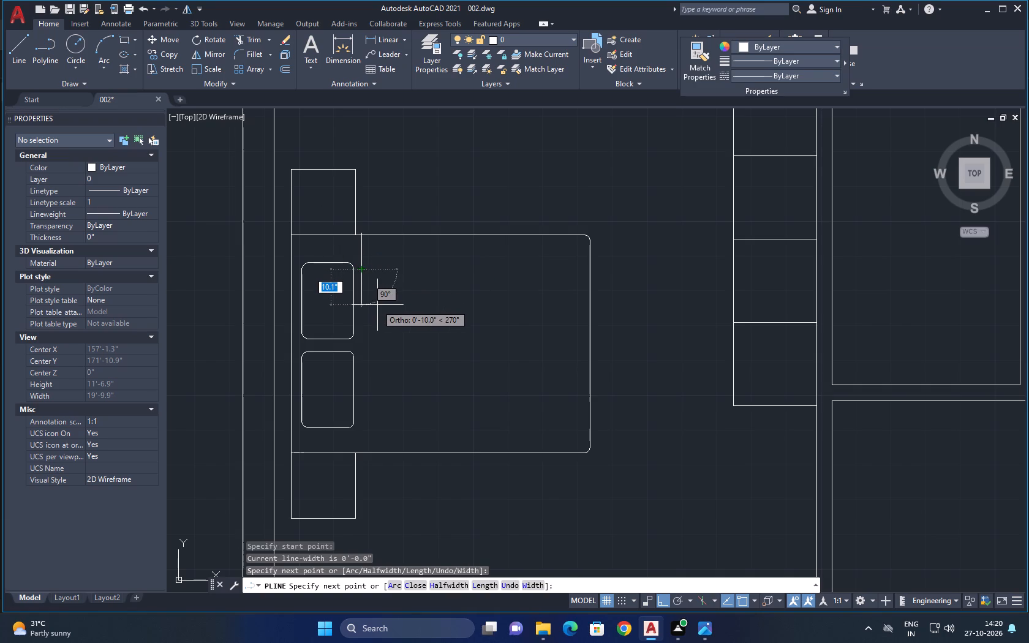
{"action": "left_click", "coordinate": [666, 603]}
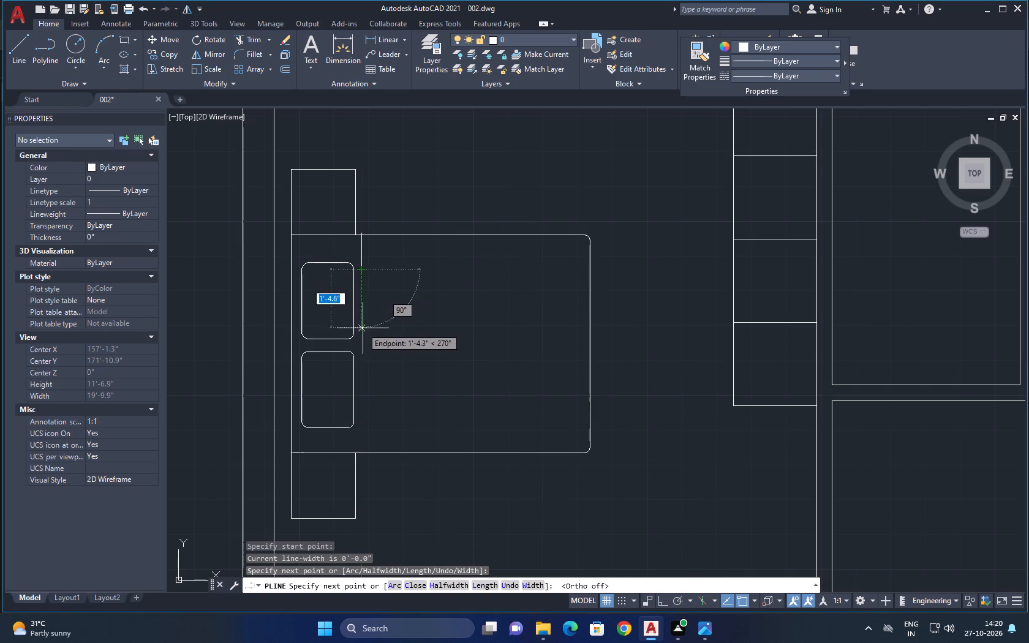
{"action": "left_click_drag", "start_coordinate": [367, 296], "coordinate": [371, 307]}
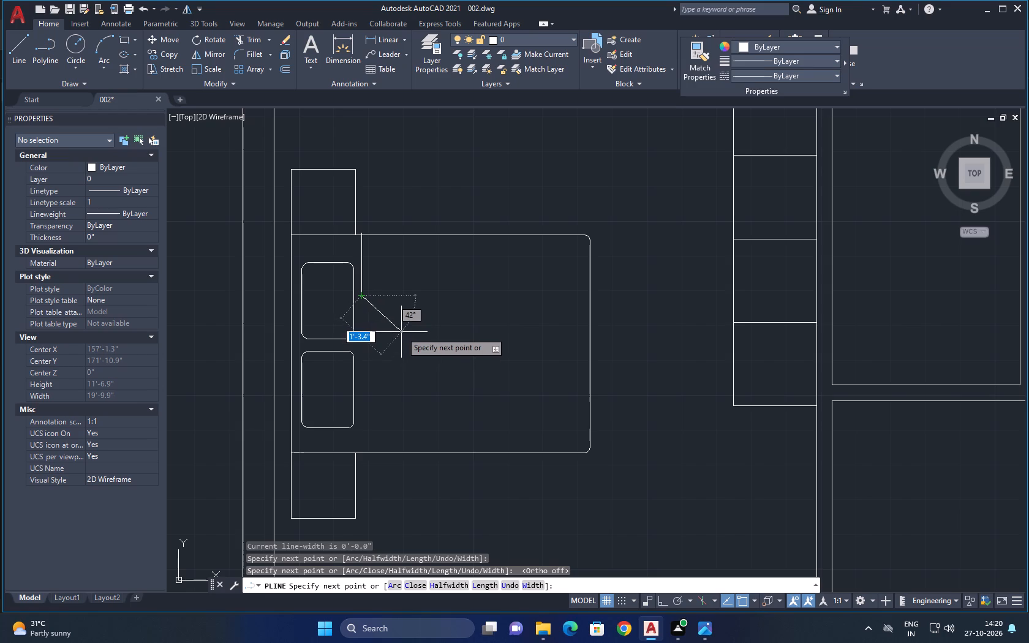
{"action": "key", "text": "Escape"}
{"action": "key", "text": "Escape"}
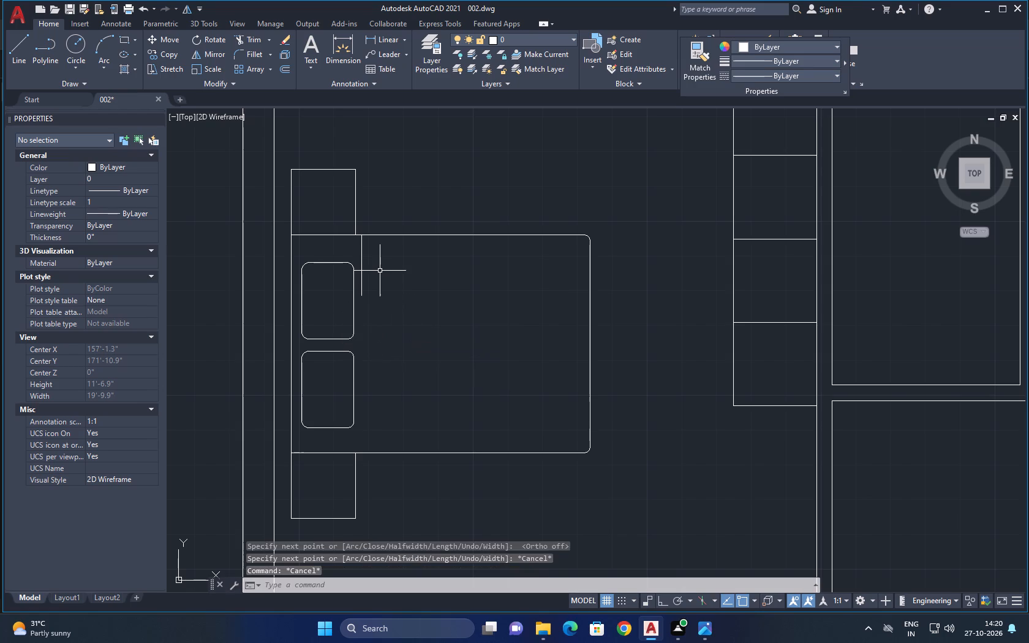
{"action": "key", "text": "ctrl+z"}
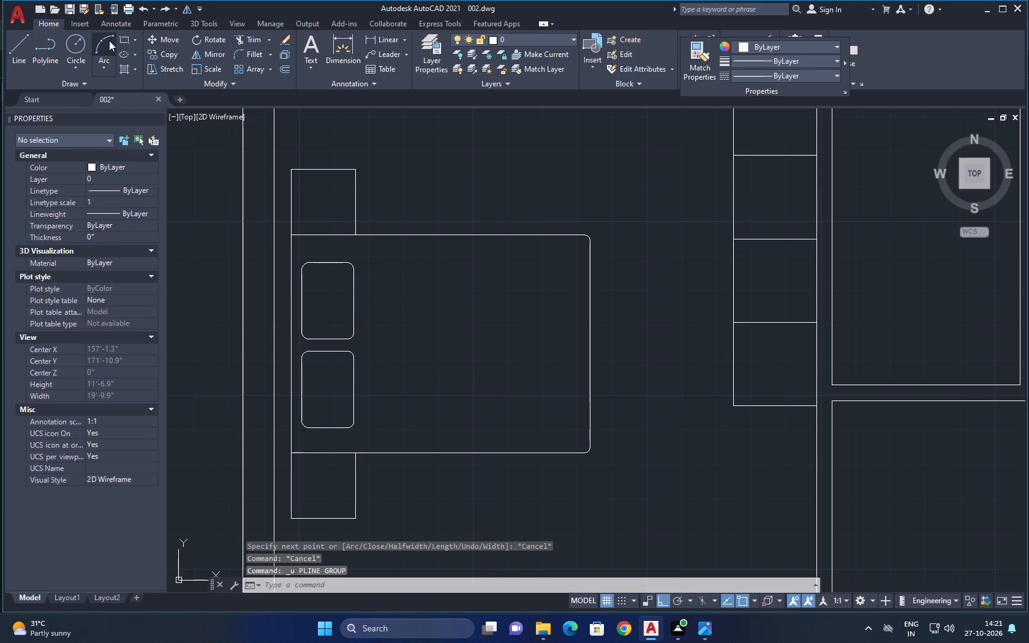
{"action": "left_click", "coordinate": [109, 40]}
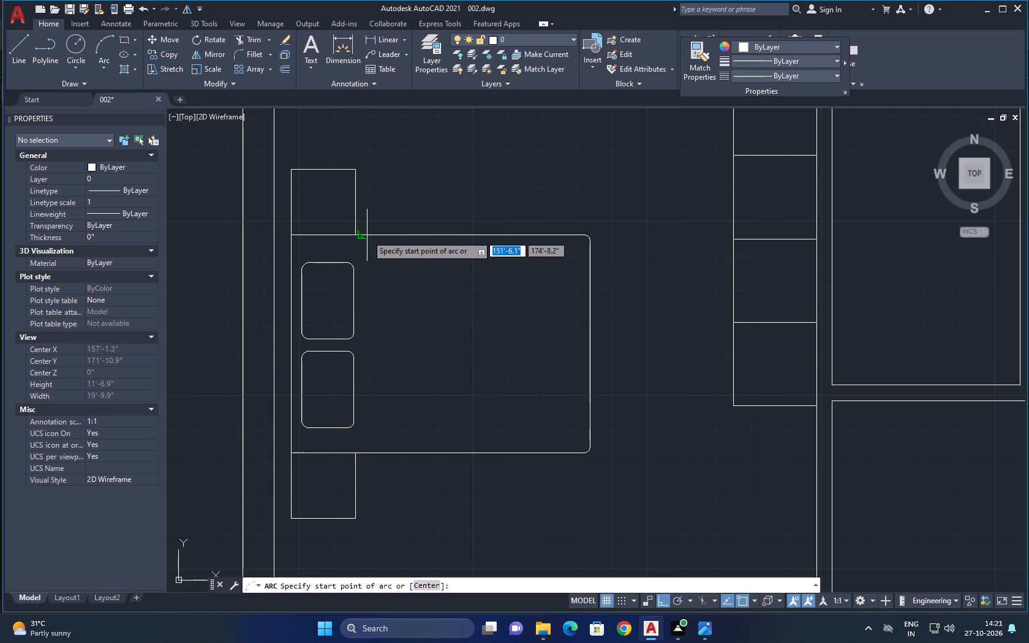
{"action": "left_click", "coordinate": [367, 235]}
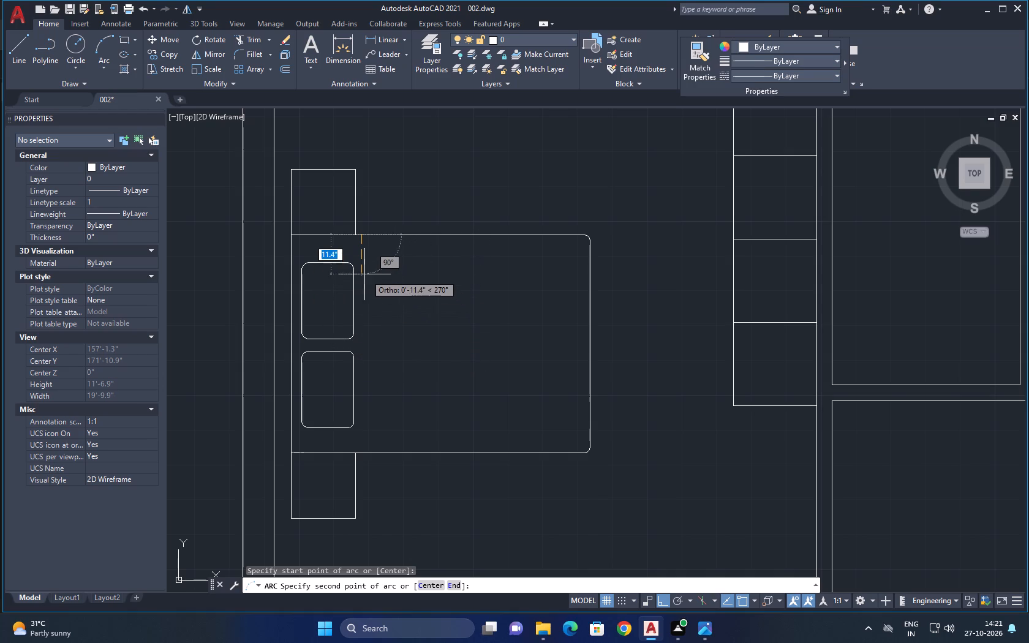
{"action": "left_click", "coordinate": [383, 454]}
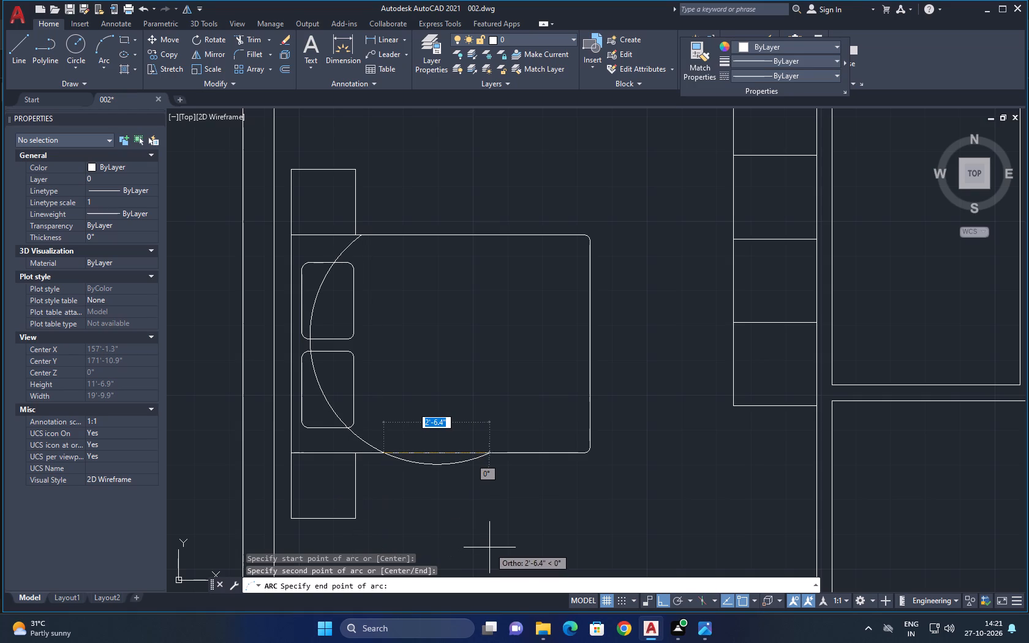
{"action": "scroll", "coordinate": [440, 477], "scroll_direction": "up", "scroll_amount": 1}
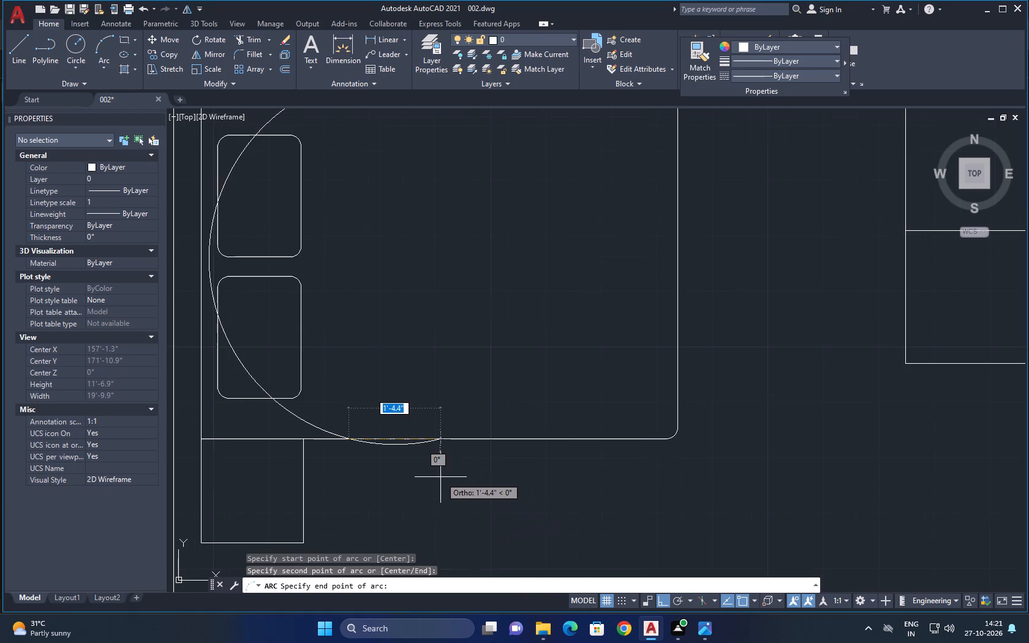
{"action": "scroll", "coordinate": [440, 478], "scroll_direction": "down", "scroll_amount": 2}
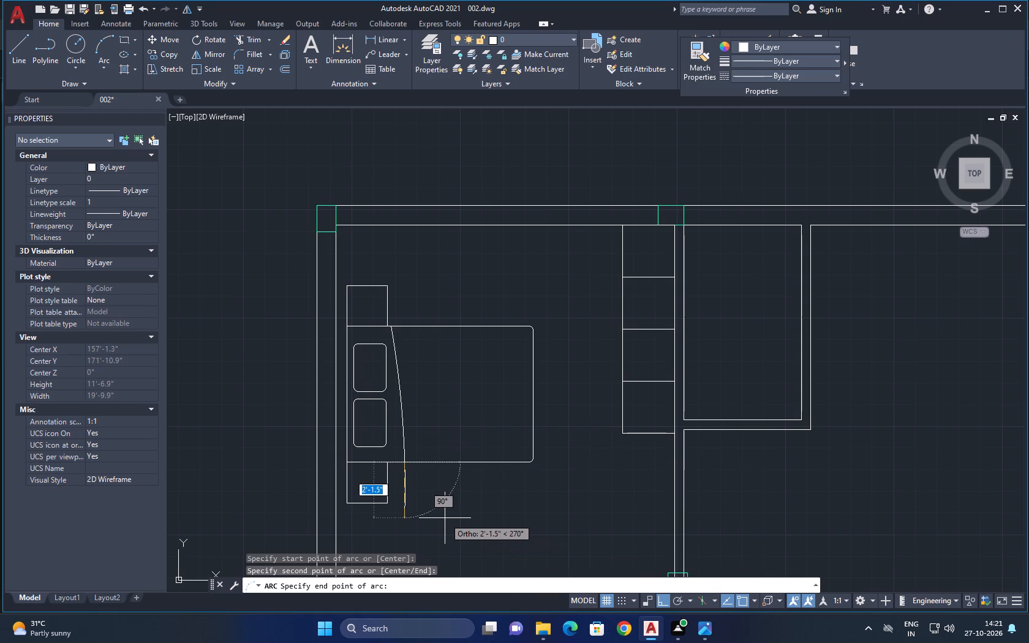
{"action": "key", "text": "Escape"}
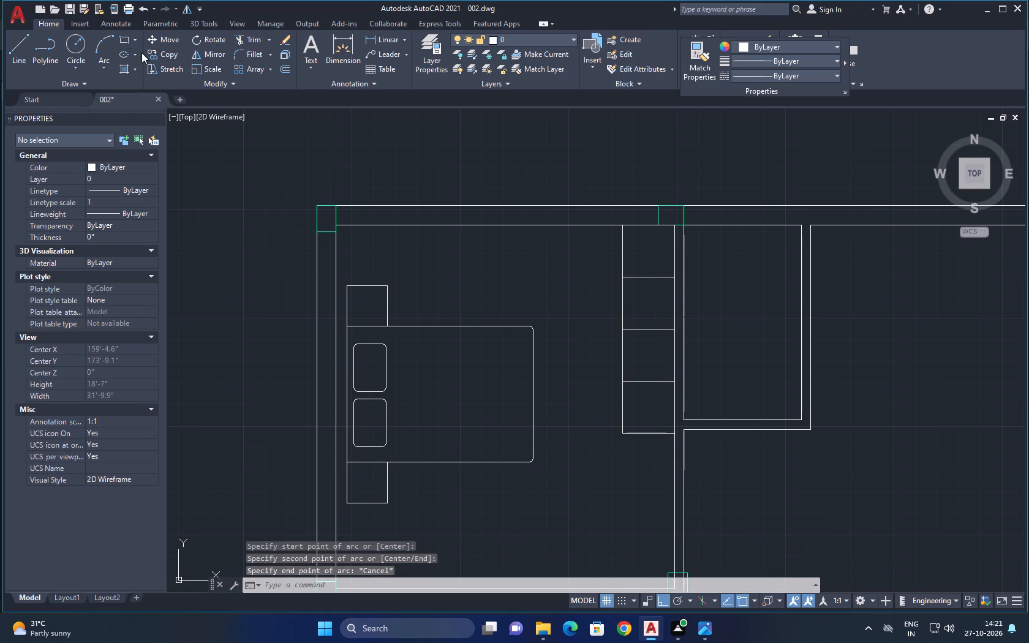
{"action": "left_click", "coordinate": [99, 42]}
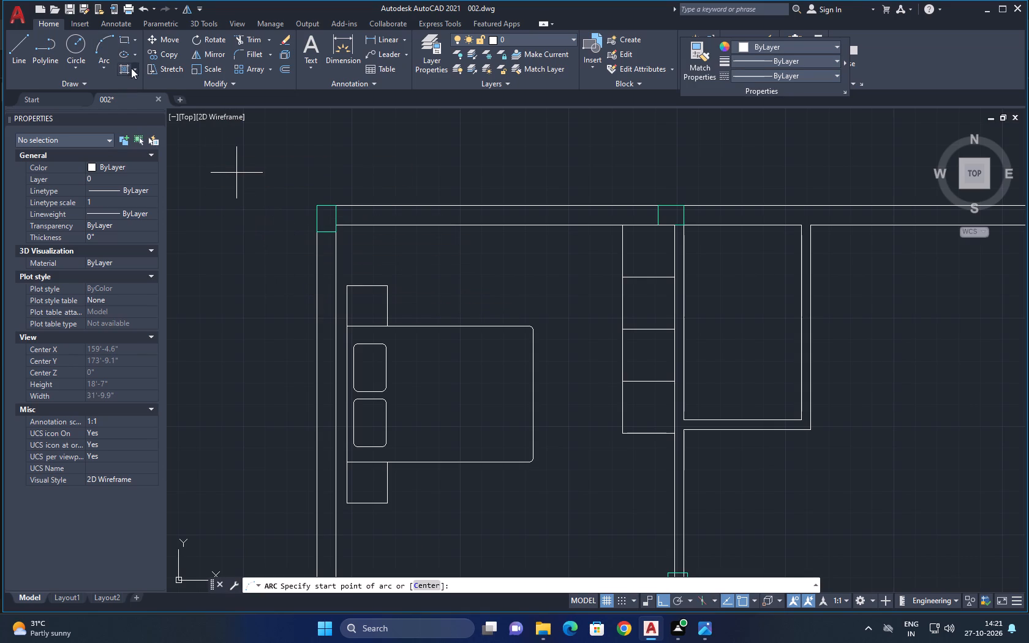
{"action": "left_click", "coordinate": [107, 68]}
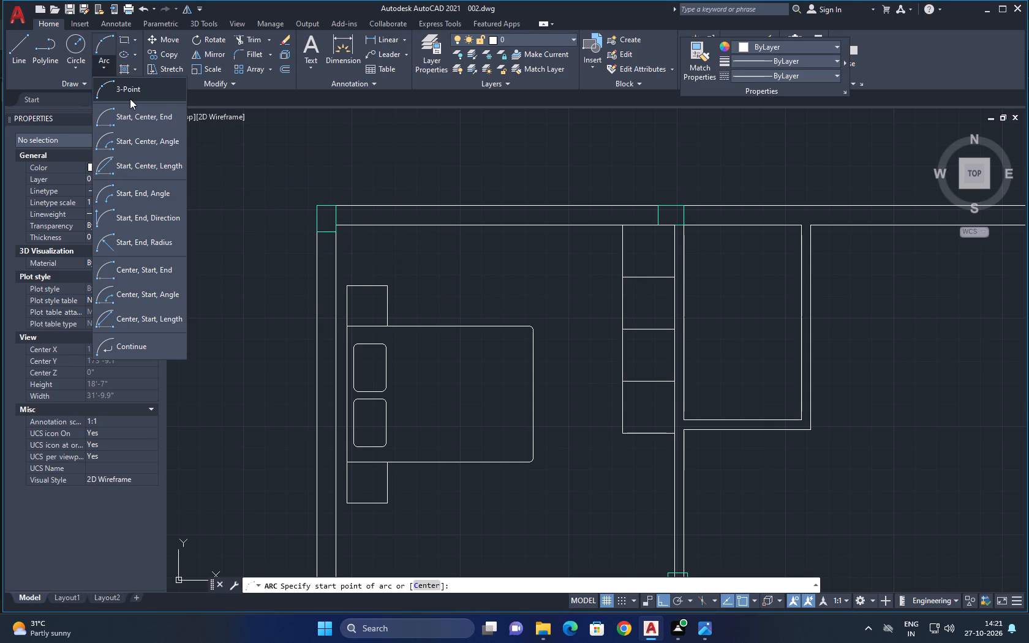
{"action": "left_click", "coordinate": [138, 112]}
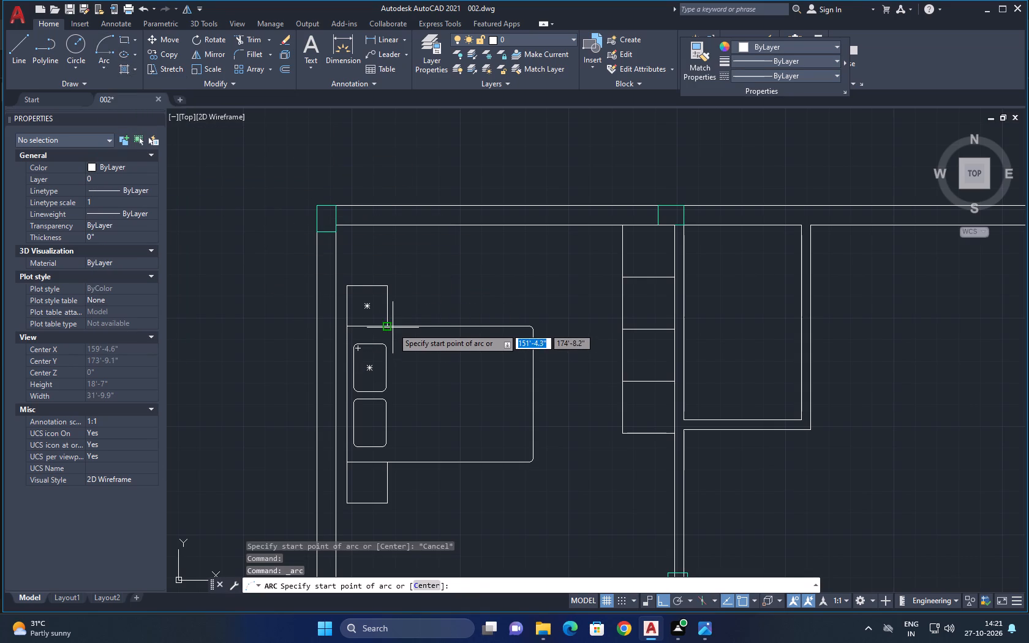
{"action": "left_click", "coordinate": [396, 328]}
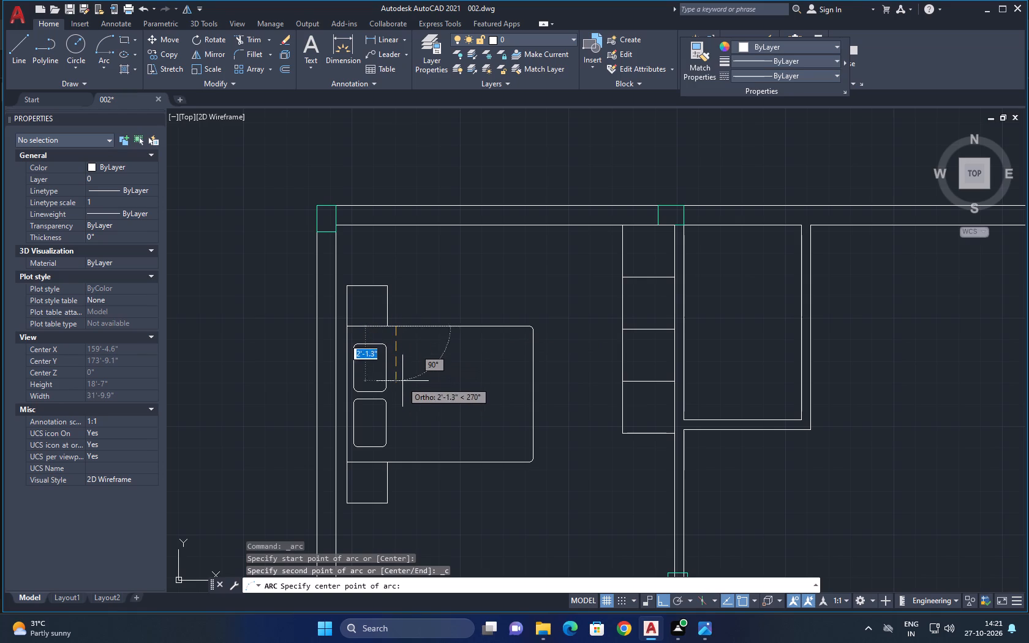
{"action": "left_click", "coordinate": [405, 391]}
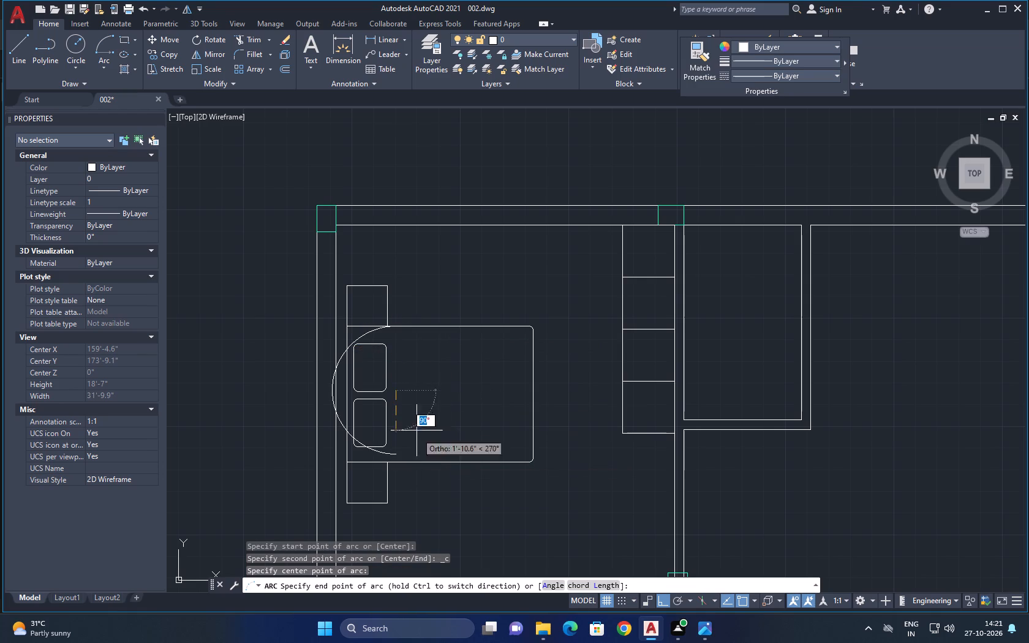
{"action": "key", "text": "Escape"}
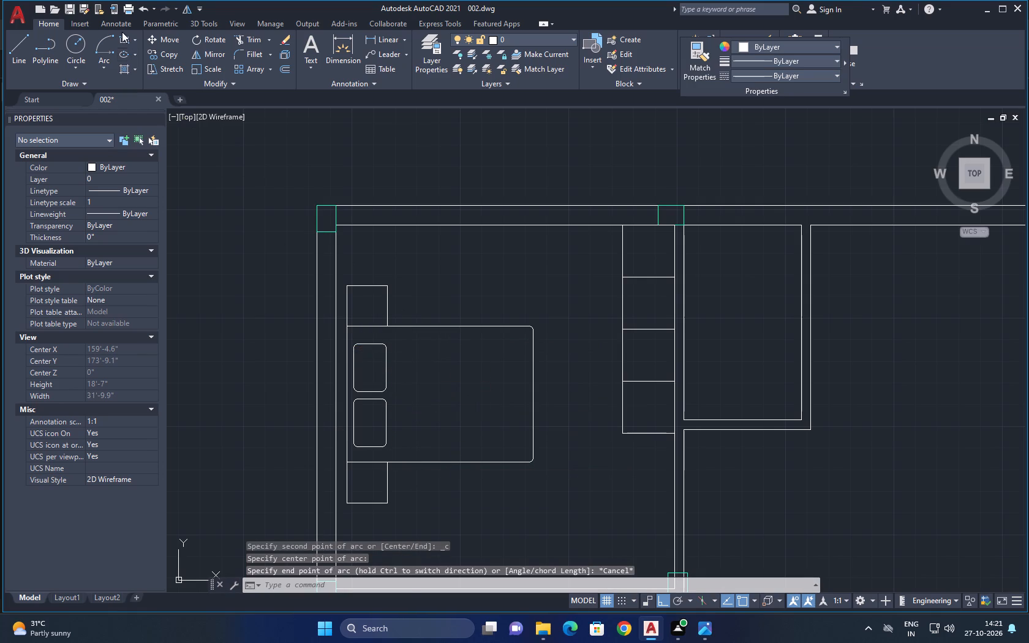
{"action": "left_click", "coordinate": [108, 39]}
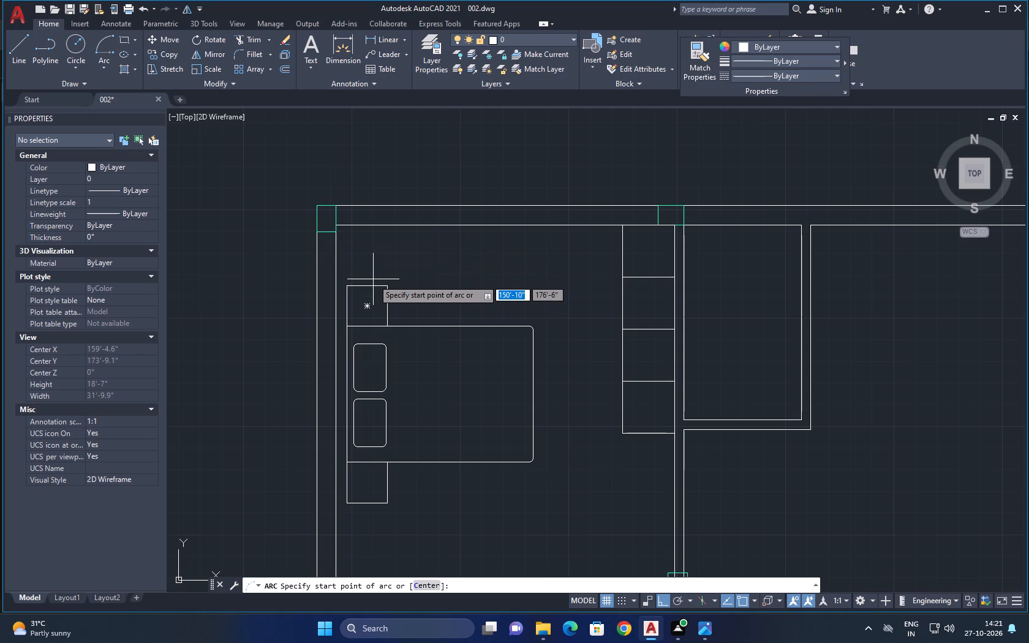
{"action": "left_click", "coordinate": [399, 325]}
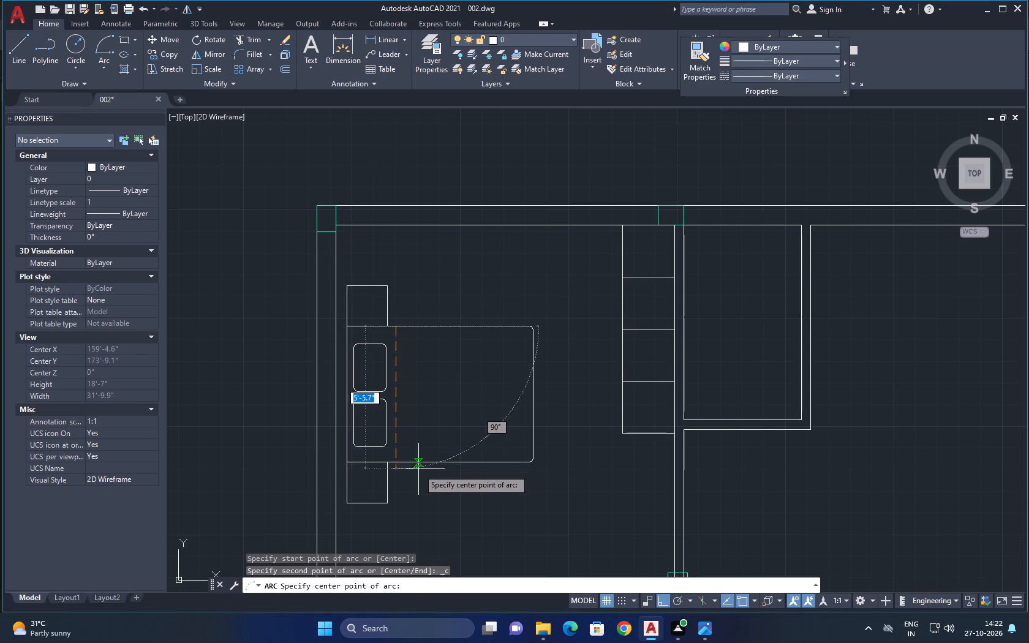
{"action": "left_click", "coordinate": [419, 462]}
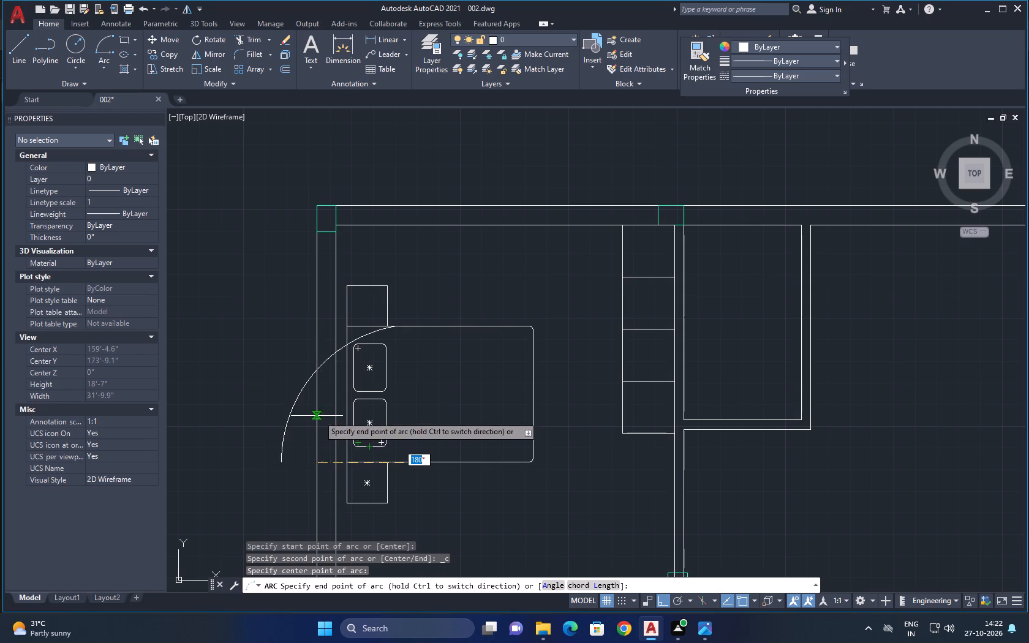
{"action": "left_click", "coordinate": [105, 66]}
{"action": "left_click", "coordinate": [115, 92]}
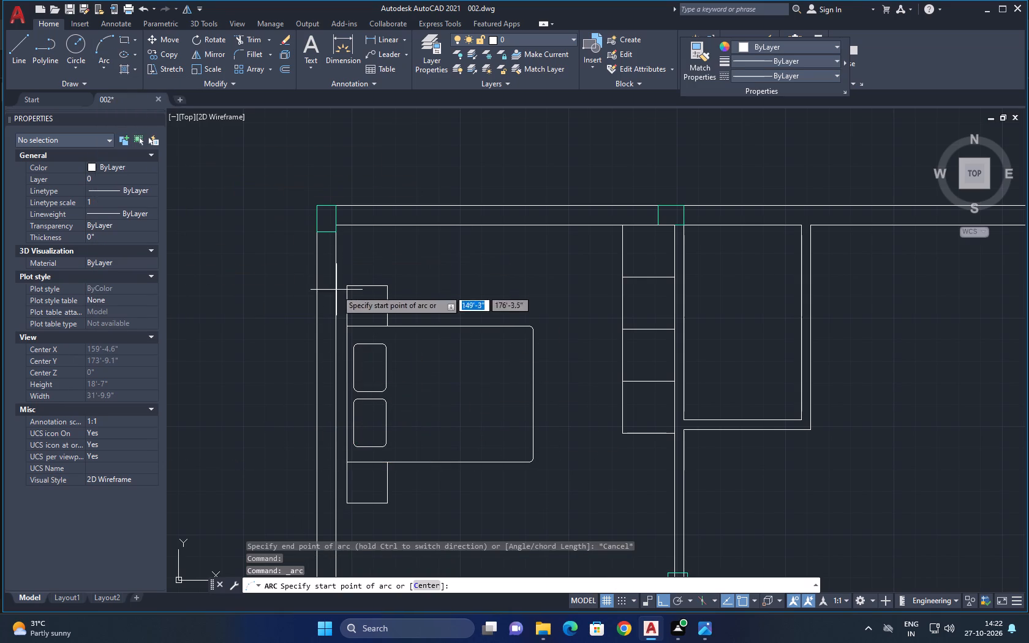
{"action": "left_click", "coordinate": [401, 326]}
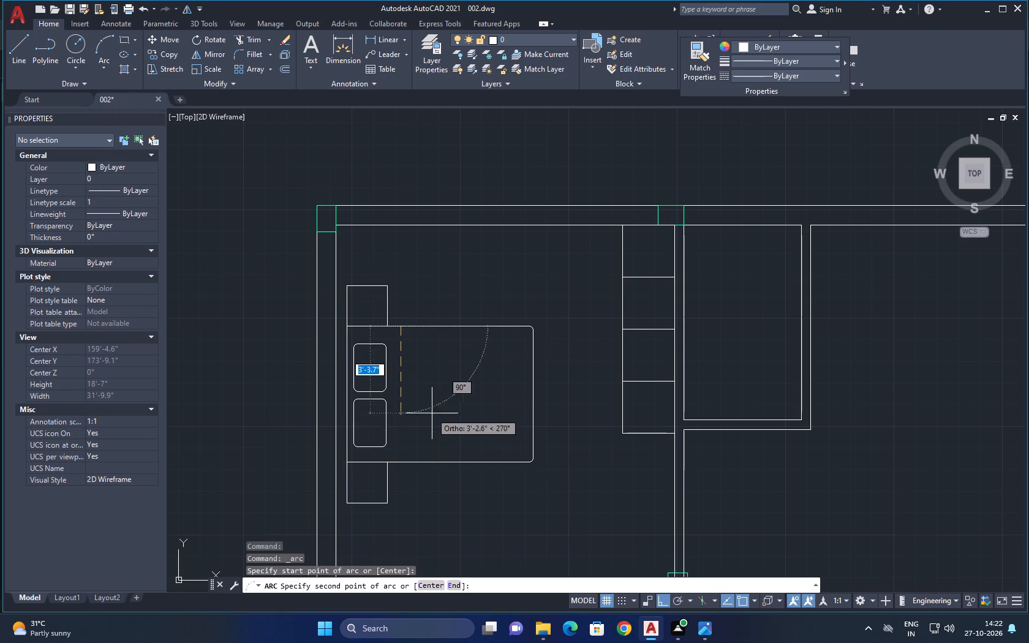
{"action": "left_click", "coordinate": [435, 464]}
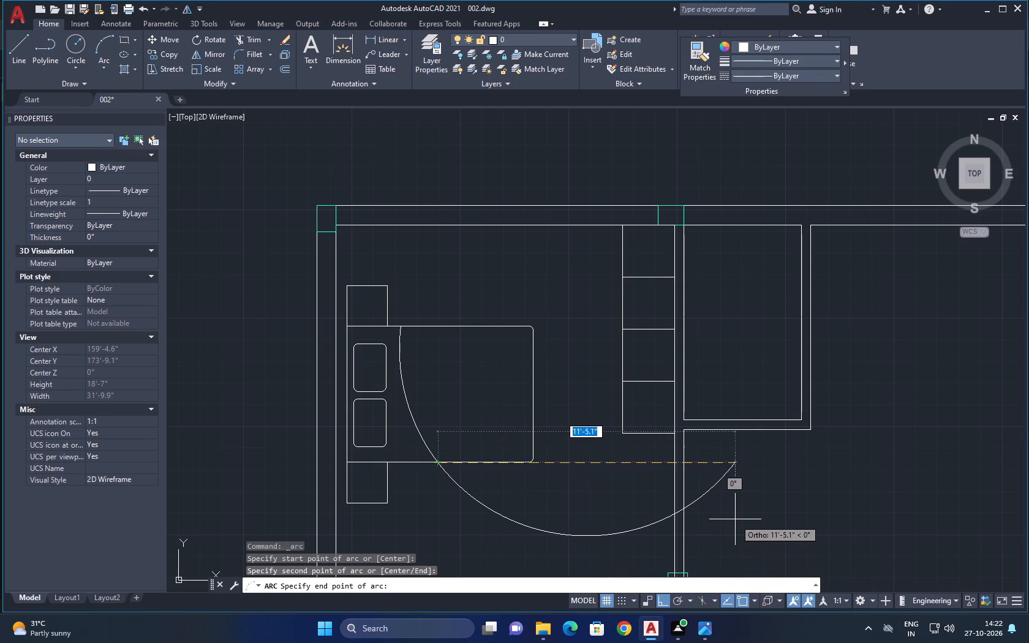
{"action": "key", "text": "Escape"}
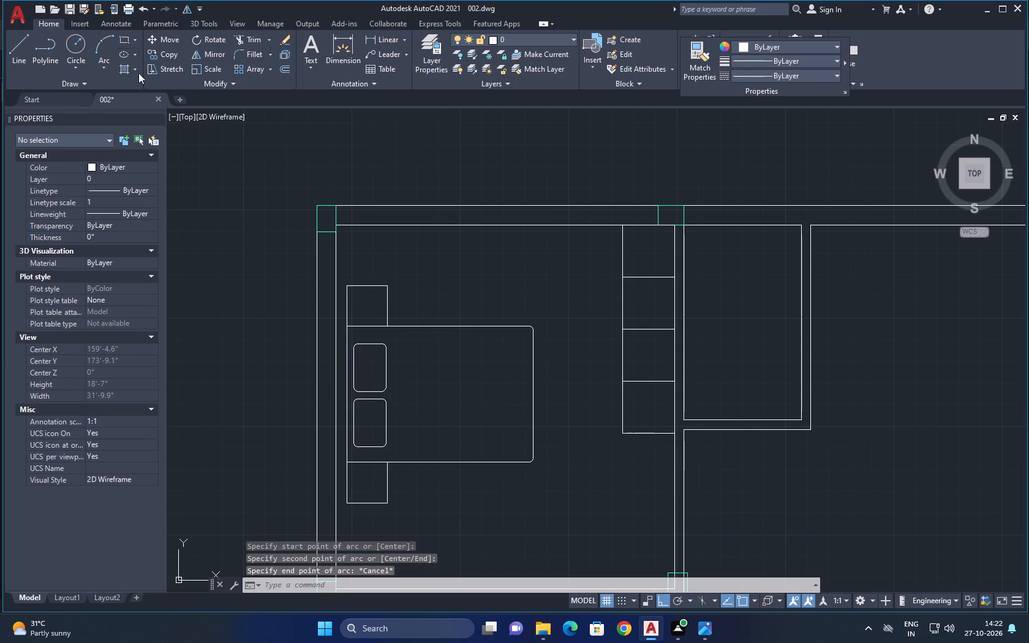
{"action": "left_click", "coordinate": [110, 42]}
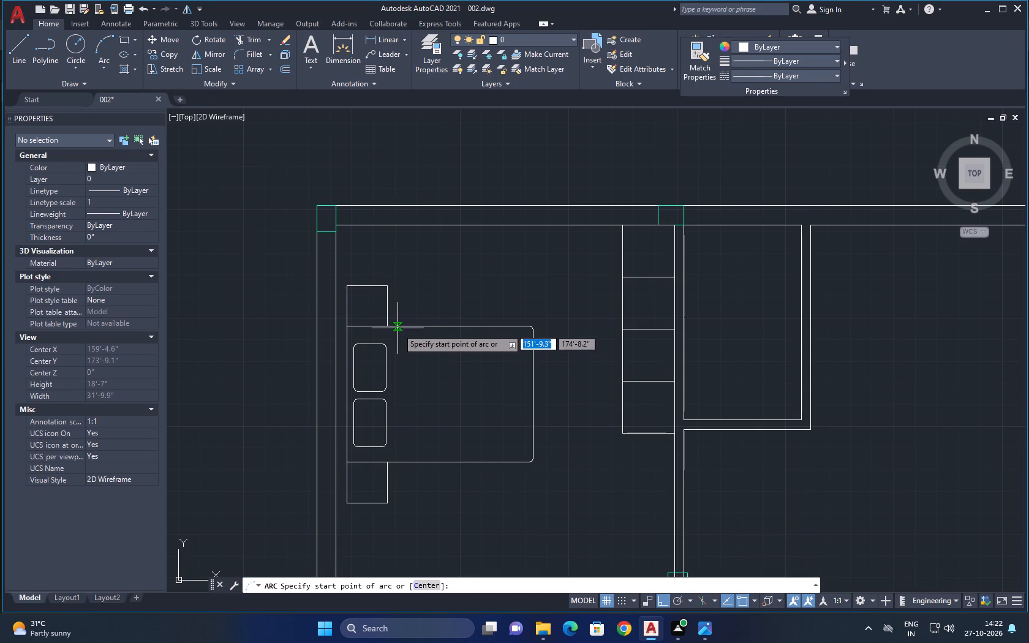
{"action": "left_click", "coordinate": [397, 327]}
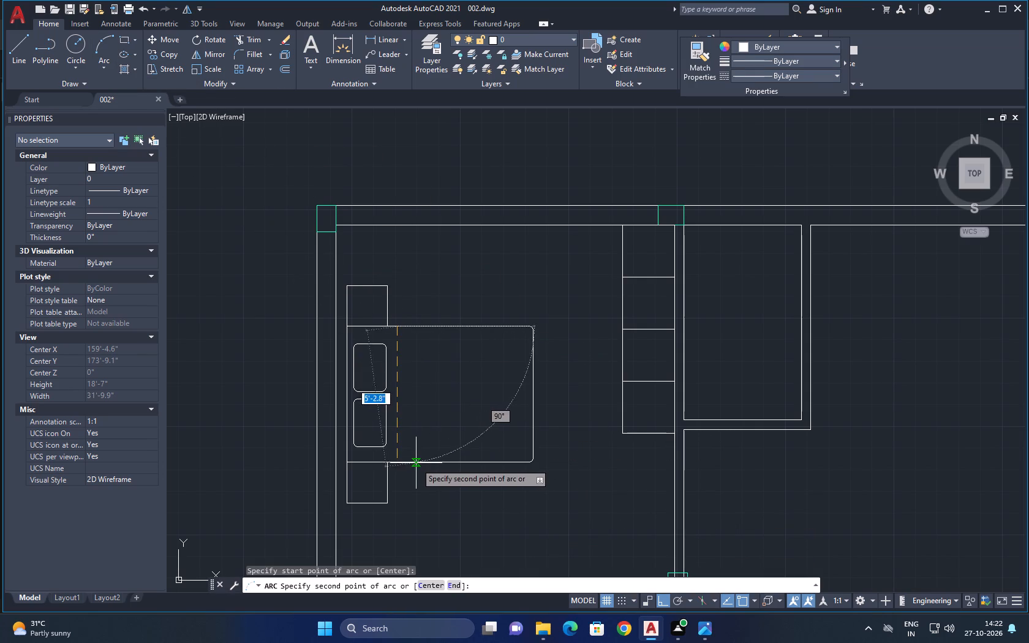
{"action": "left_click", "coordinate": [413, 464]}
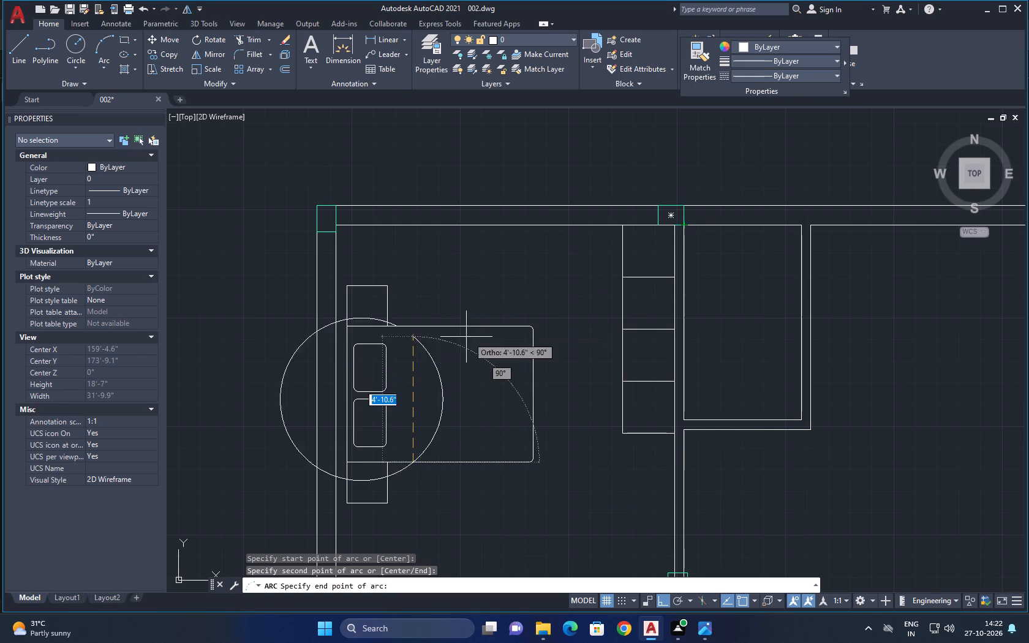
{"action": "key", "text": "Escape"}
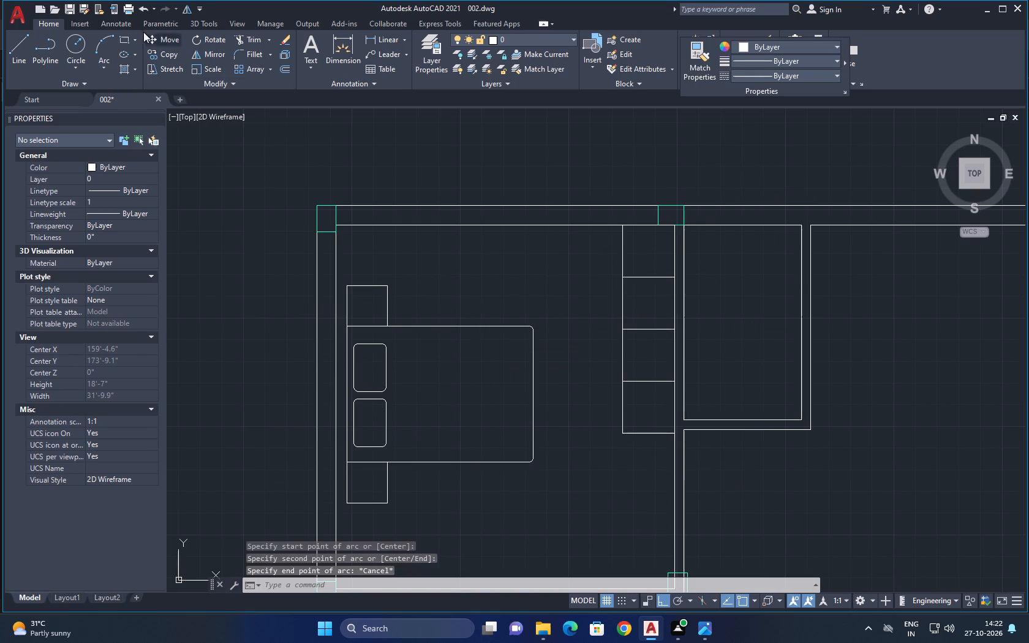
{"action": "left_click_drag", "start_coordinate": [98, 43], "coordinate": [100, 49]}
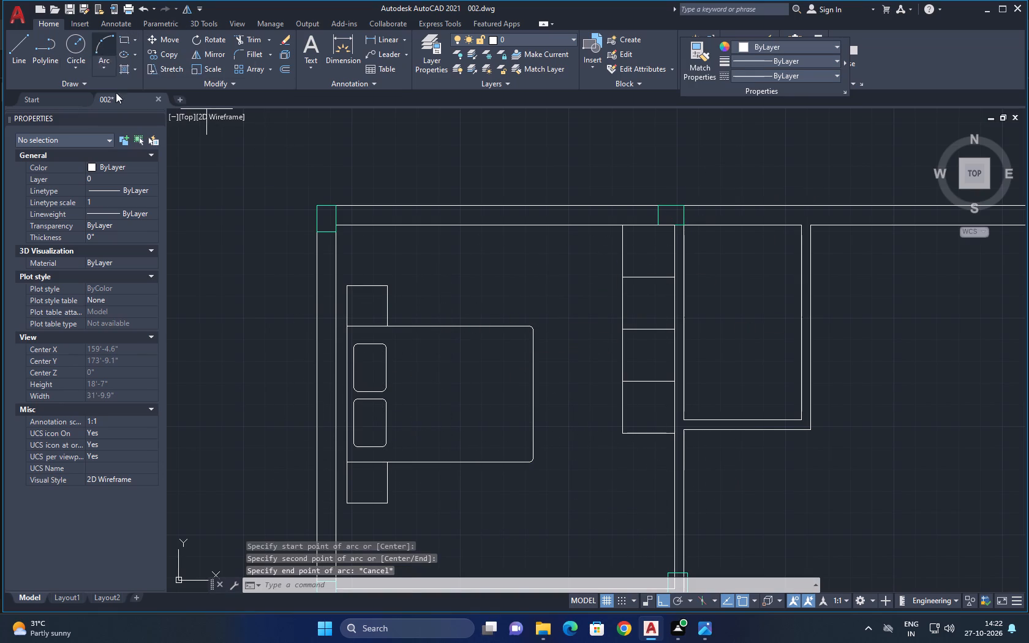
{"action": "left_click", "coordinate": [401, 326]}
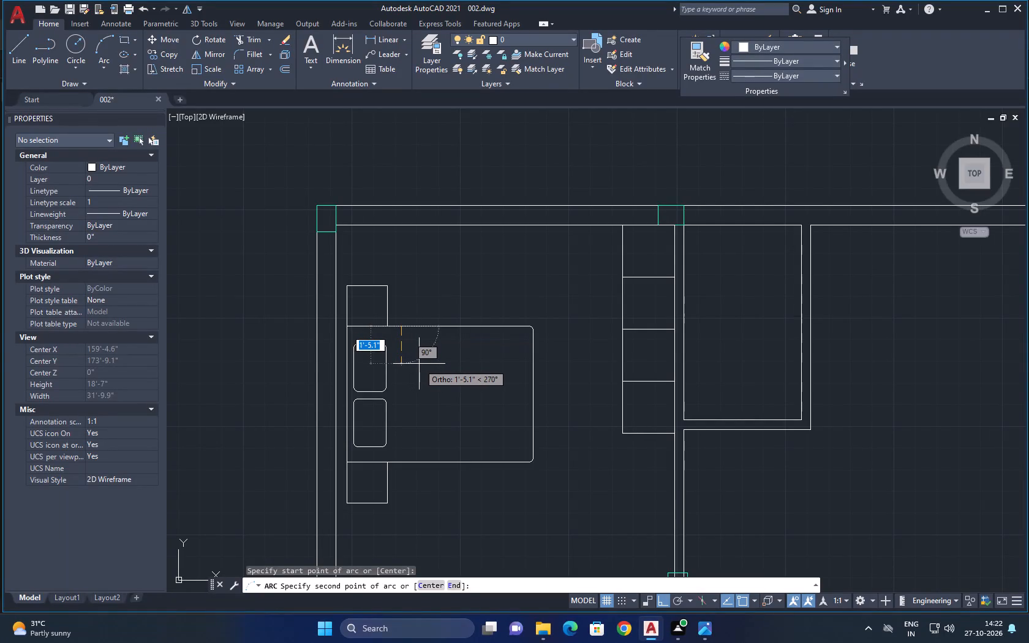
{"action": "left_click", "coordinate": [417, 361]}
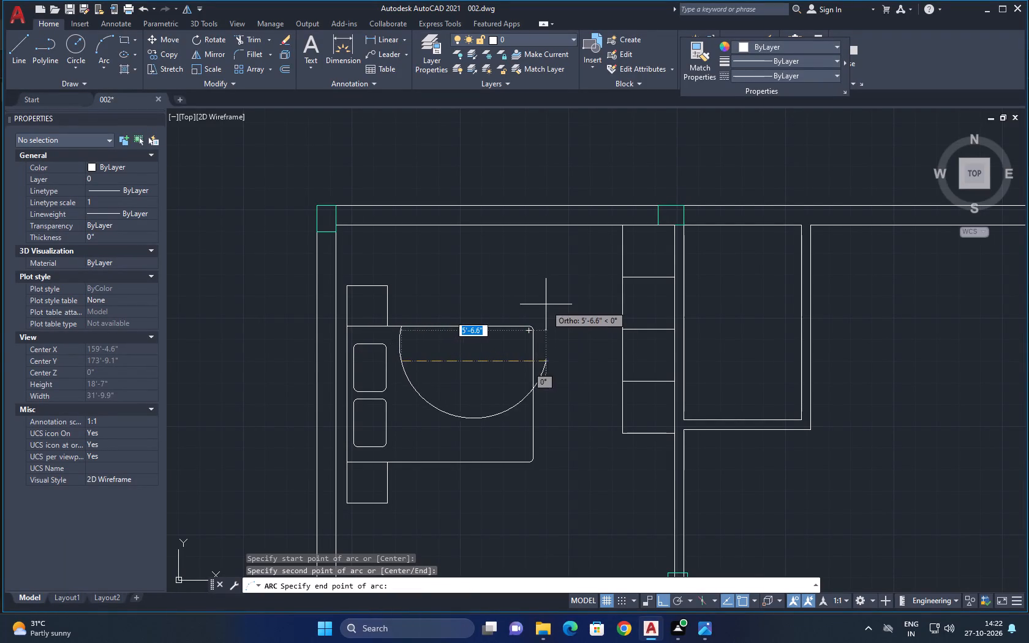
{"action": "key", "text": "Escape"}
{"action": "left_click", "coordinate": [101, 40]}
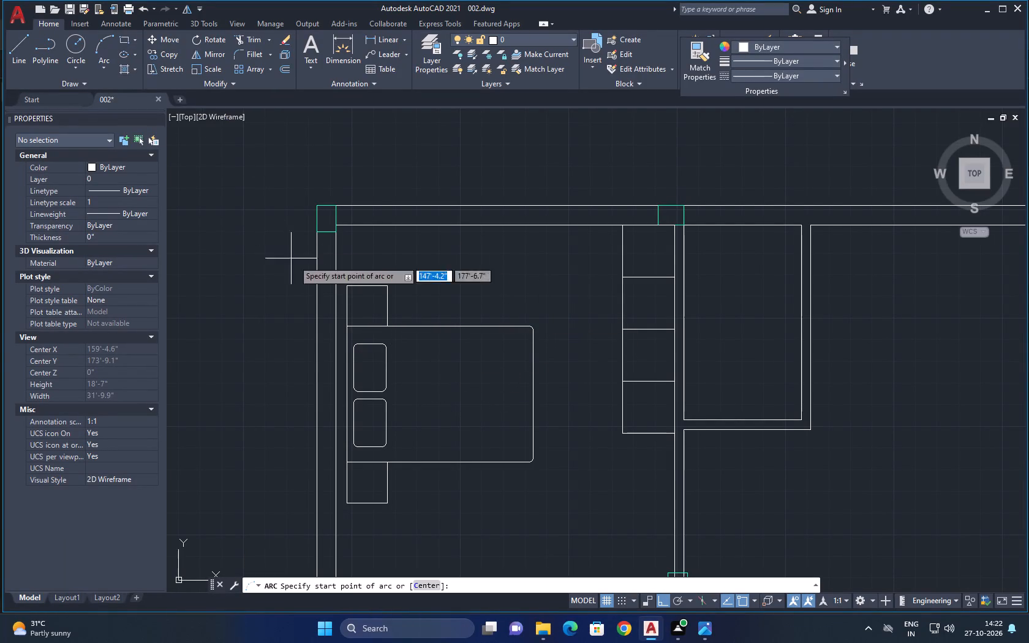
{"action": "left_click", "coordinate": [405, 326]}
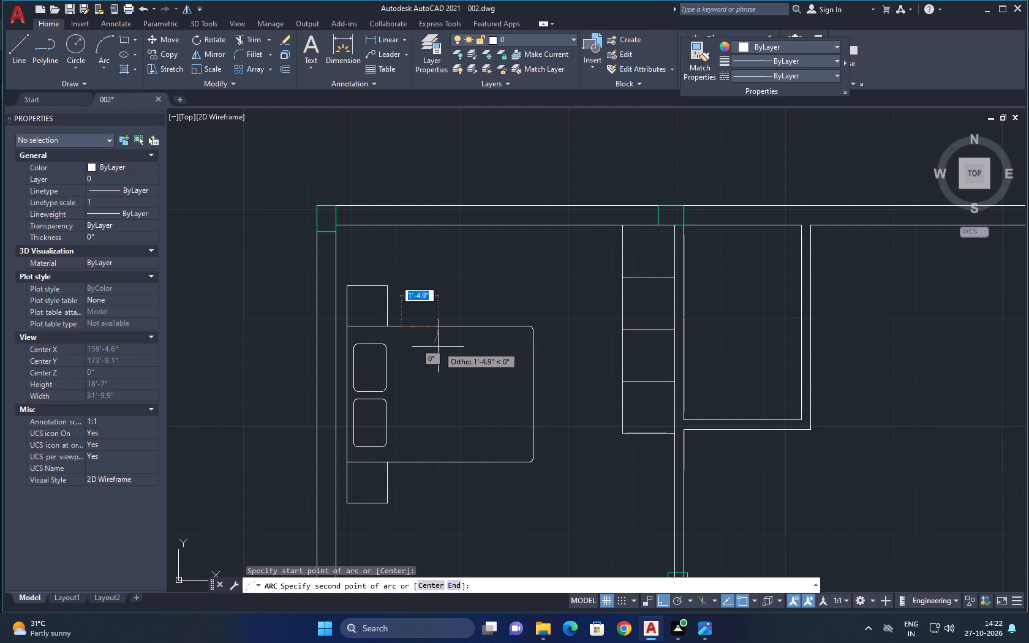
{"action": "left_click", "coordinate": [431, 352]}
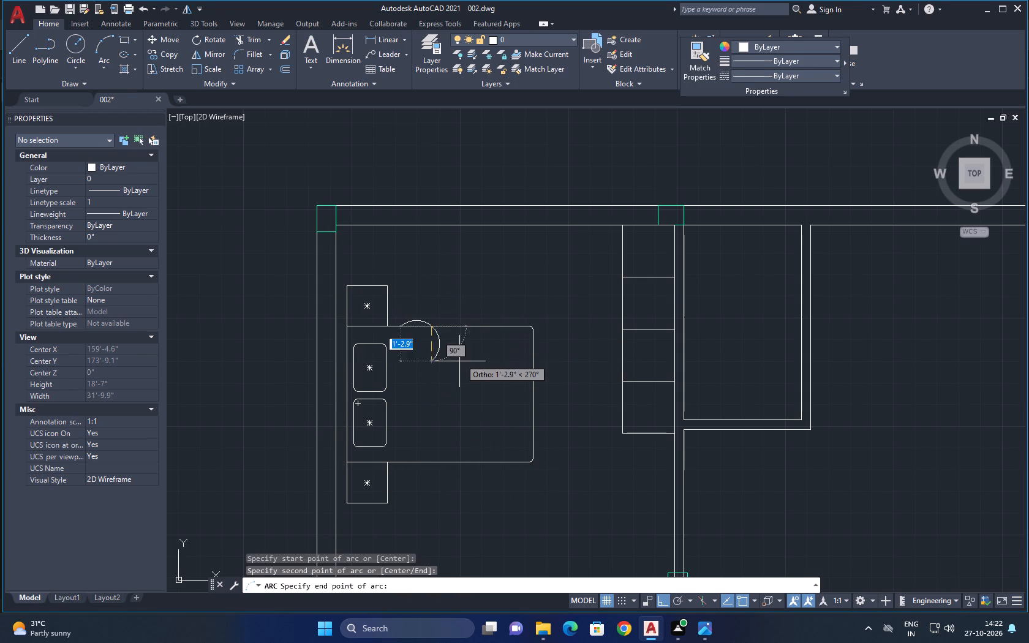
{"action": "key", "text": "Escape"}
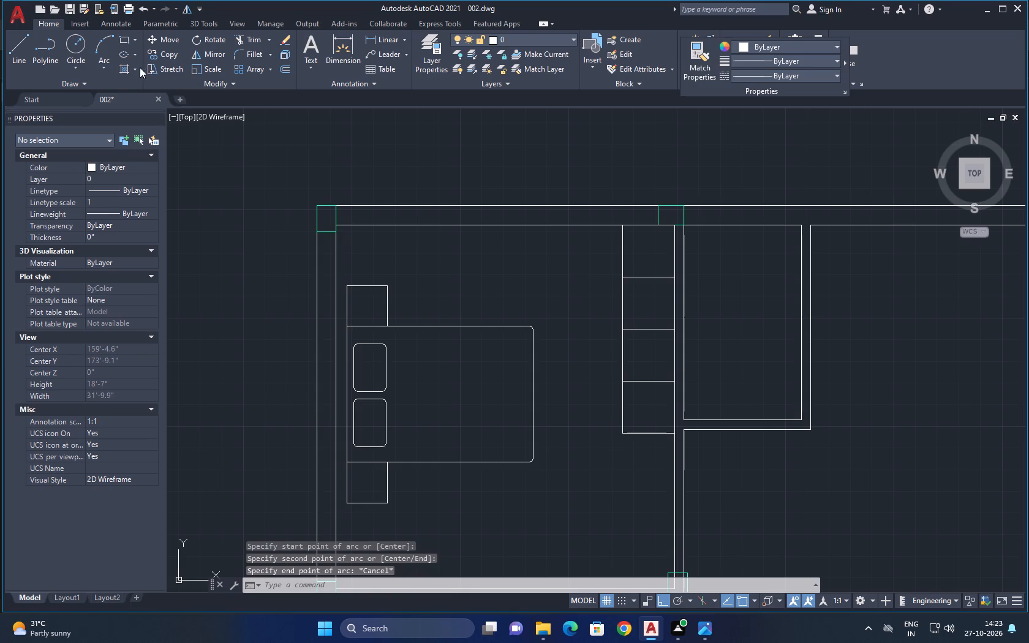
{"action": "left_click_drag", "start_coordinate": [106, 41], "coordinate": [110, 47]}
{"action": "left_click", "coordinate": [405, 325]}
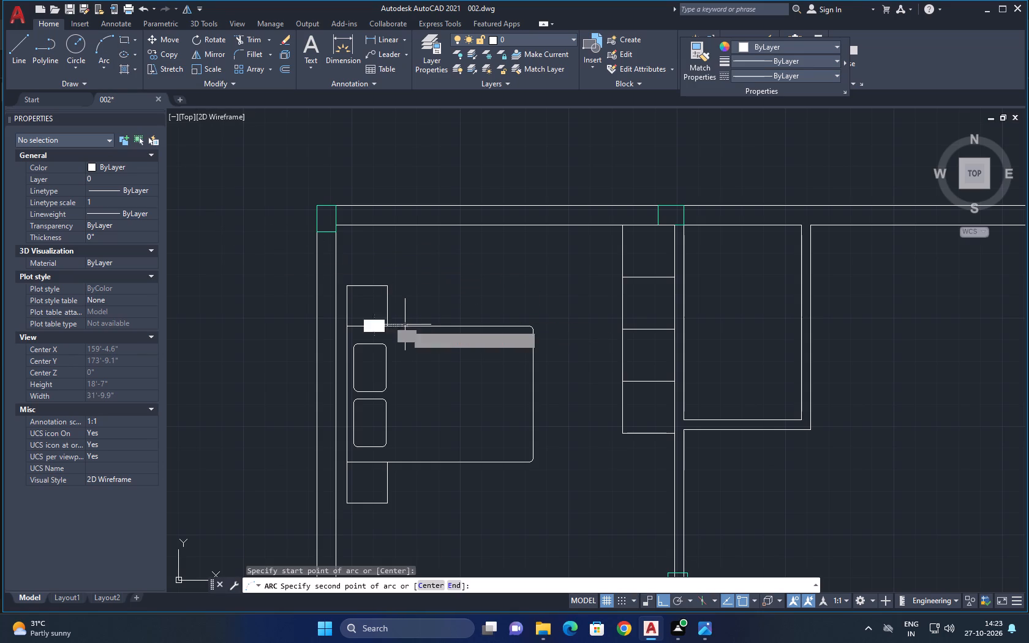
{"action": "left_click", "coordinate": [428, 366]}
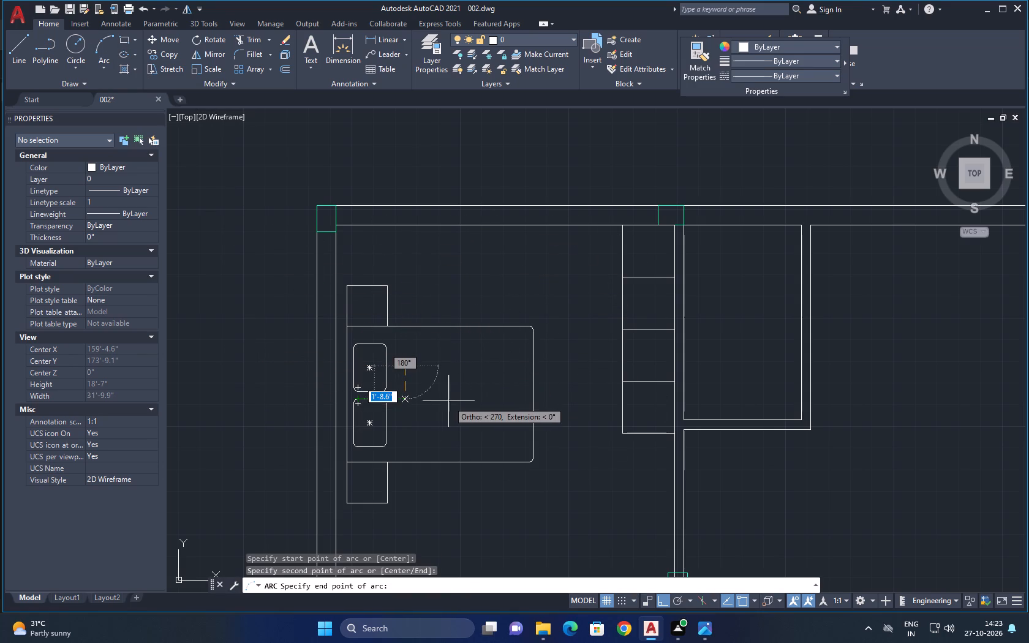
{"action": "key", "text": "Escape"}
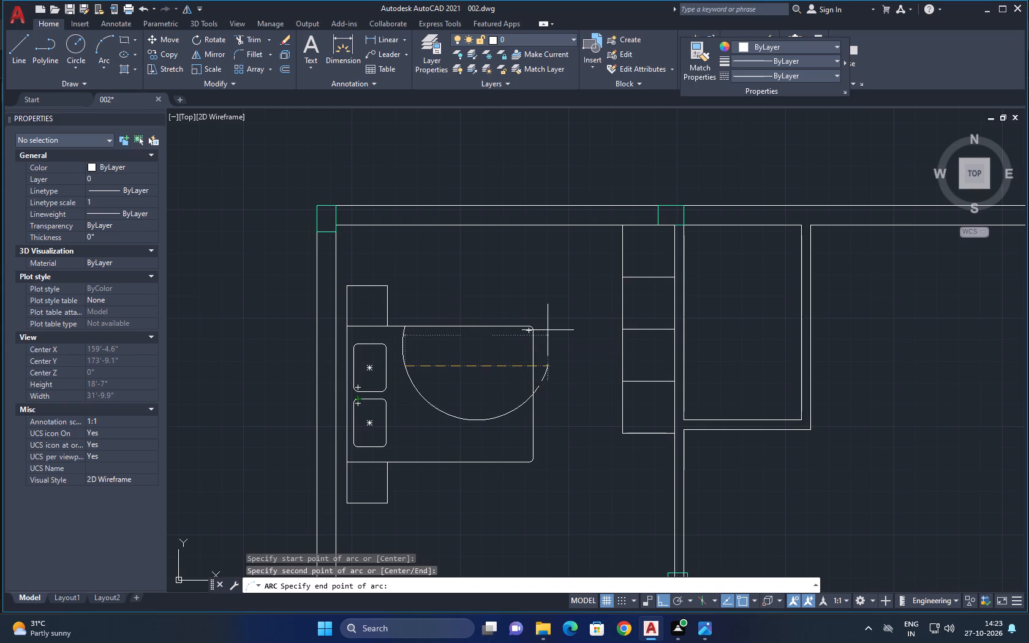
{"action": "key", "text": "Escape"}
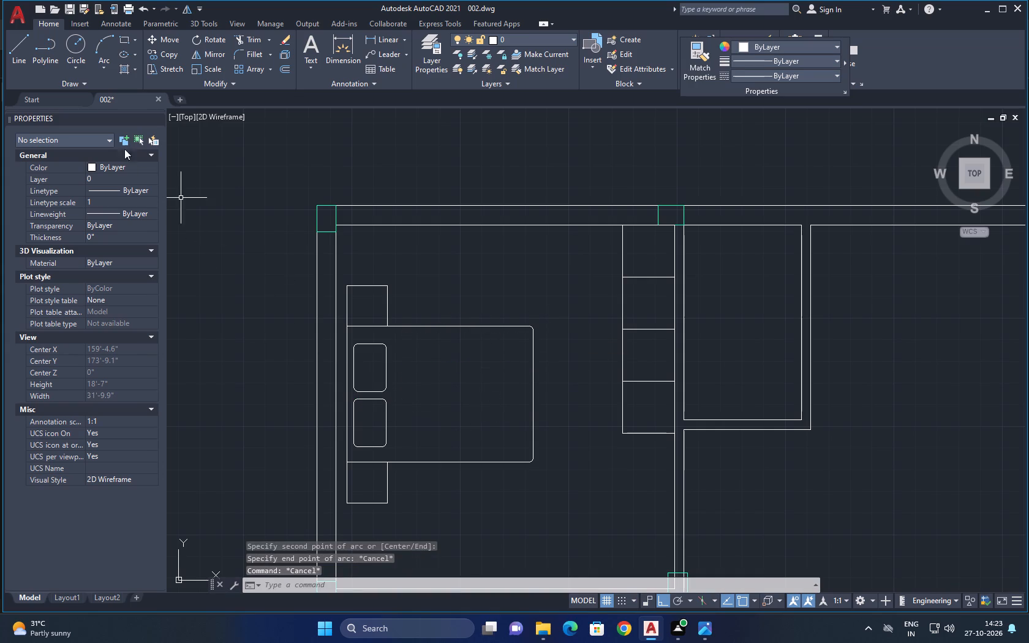
With Ortho off, draw a slanted line about 5'-3" across the bed beside the pillows, continuing vertically up about 4'-2" from its lower end.
{"action": "left_click", "coordinate": [22, 43]}
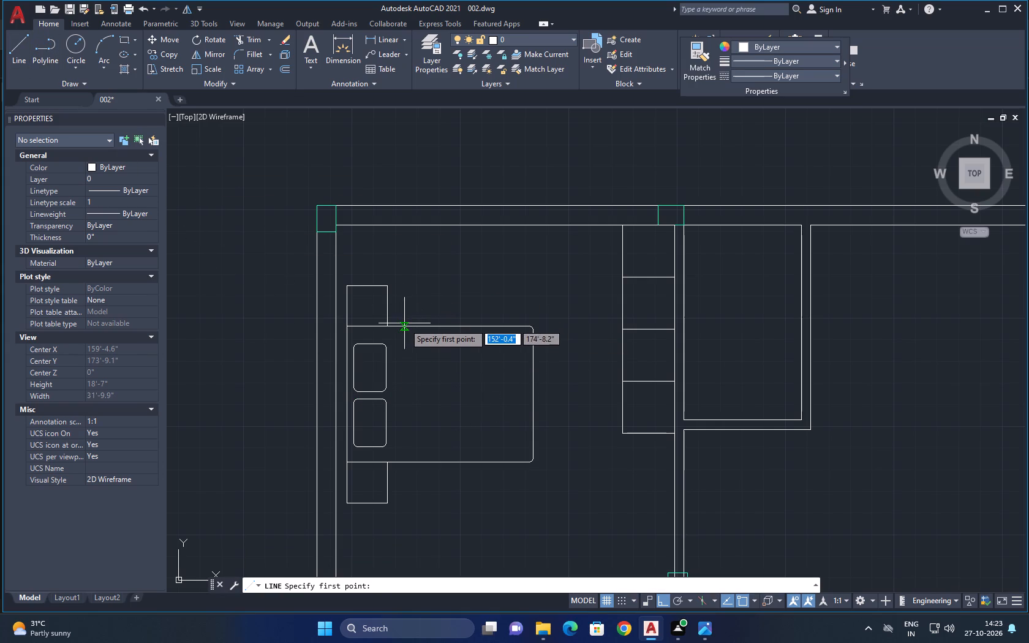
{"action": "left_click", "coordinate": [401, 329]}
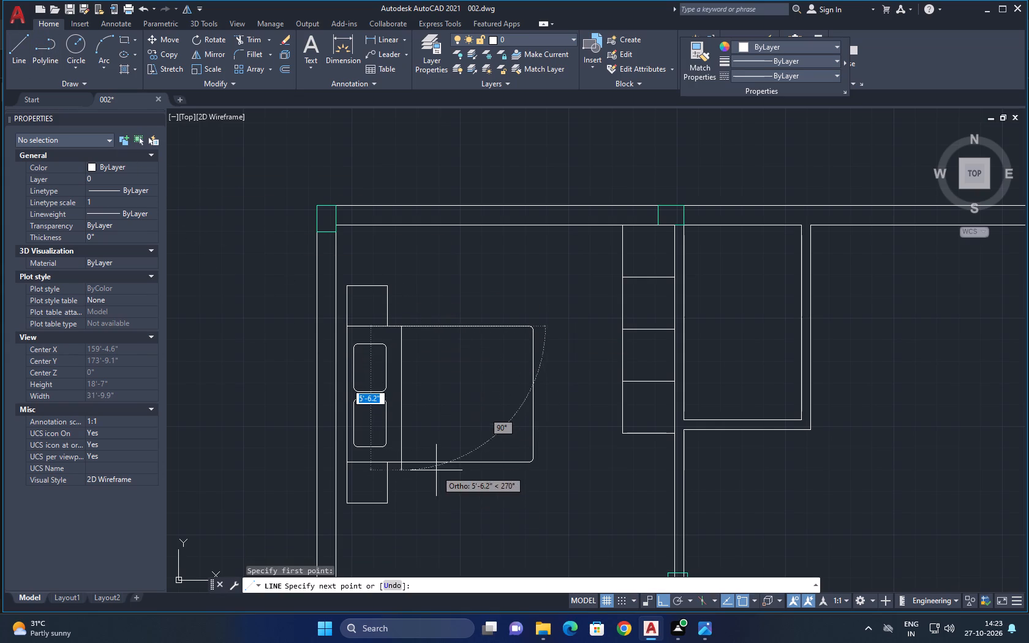
{"action": "left_click", "coordinate": [665, 607]}
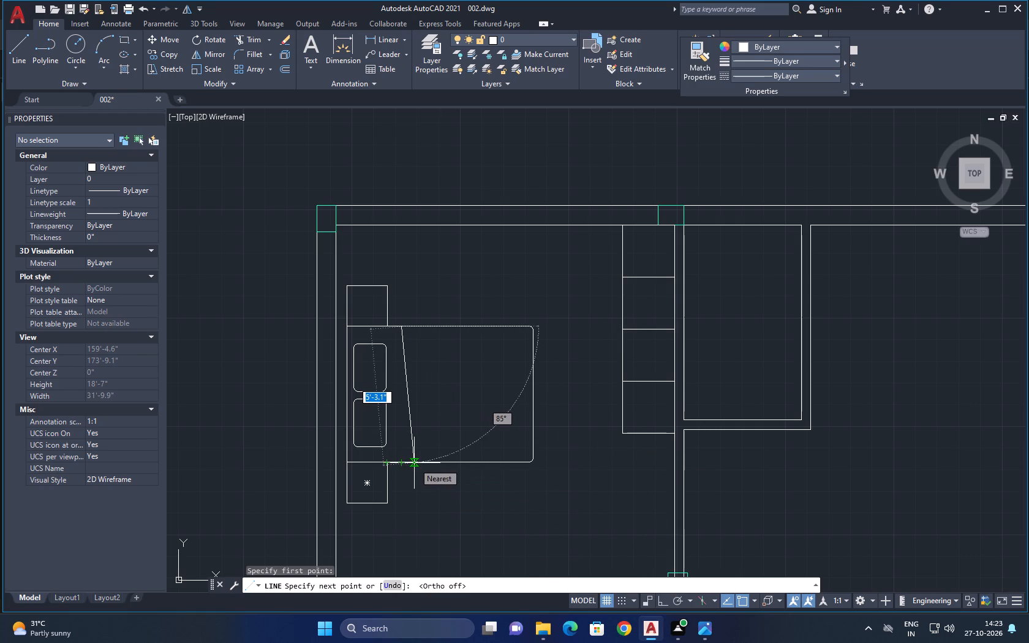
{"action": "left_click", "coordinate": [415, 467]}
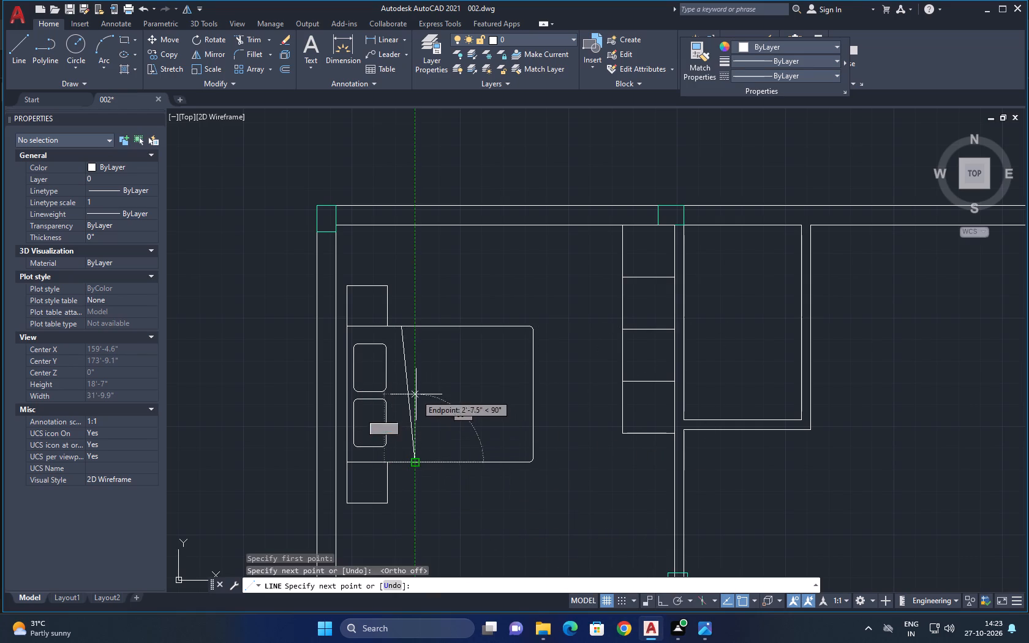
{"action": "left_click", "coordinate": [420, 353]}
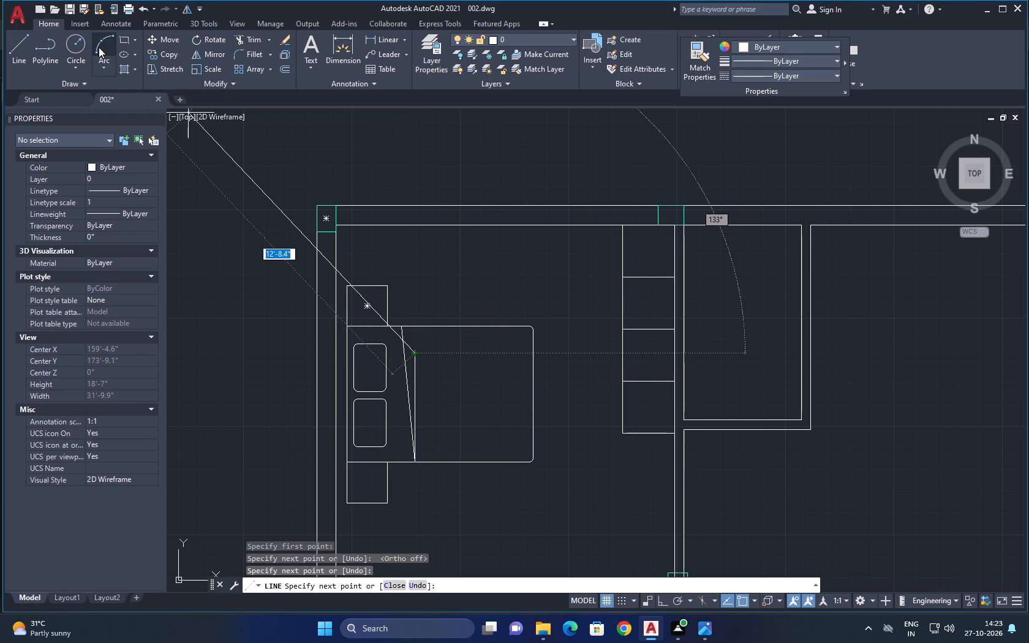
Draw a three-point arc from the vertical line's upper end through the slanted line's top end, finishing just above the bed.
{"action": "left_click", "coordinate": [99, 47]}
{"action": "left_click", "coordinate": [413, 355]}
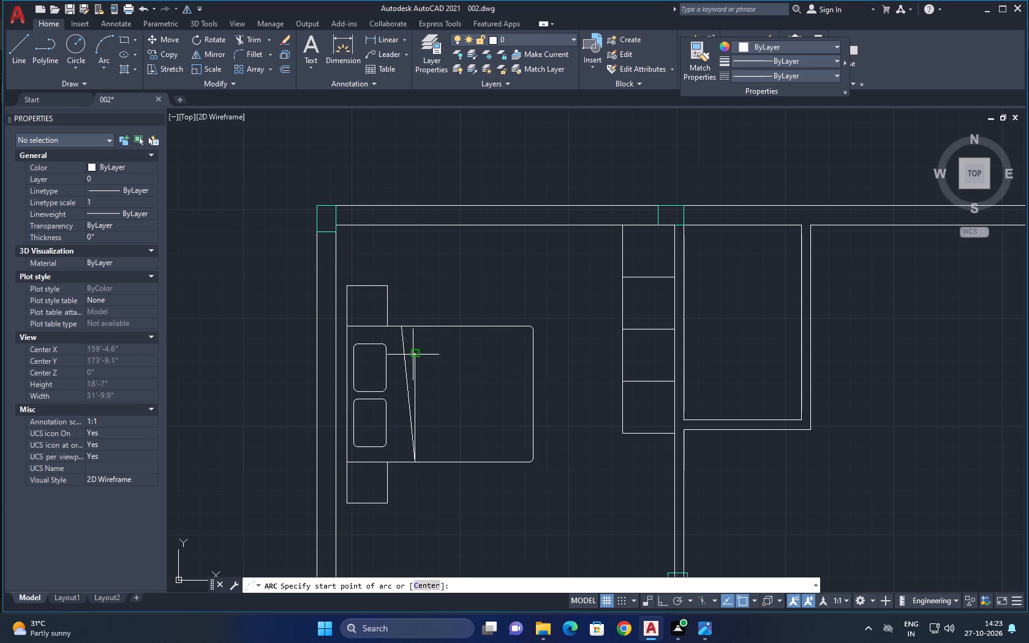
{"action": "left_click", "coordinate": [400, 327]}
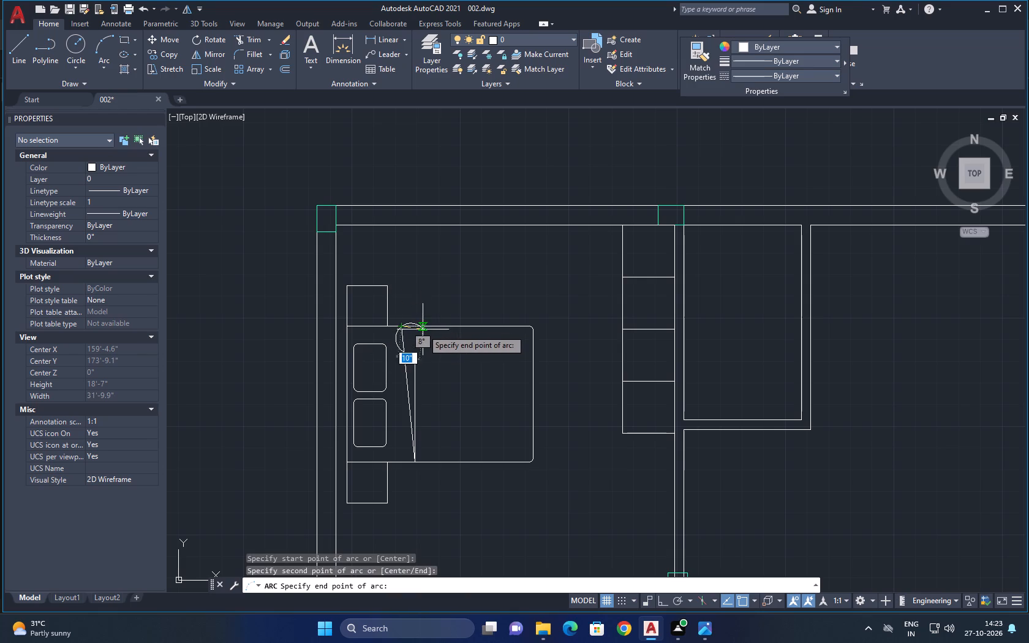
{"action": "left_click", "coordinate": [399, 301]}
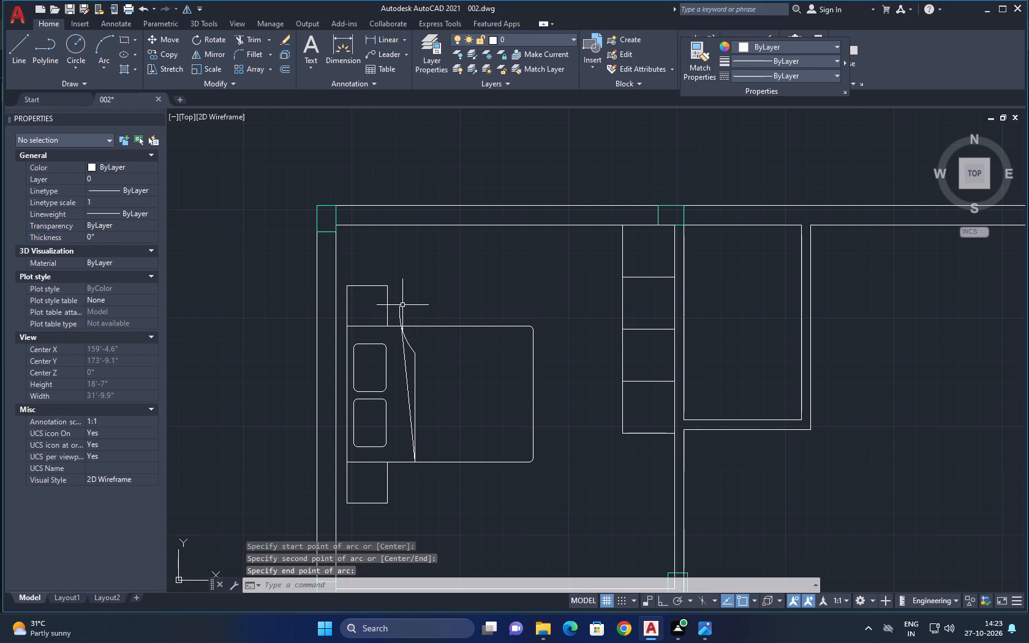
{"action": "key", "text": "Escape"}
{"action": "key", "text": "Escape"}
Trim off the part of the arc that extends above the bed's top edge.
{"action": "type", "text": "tr"}
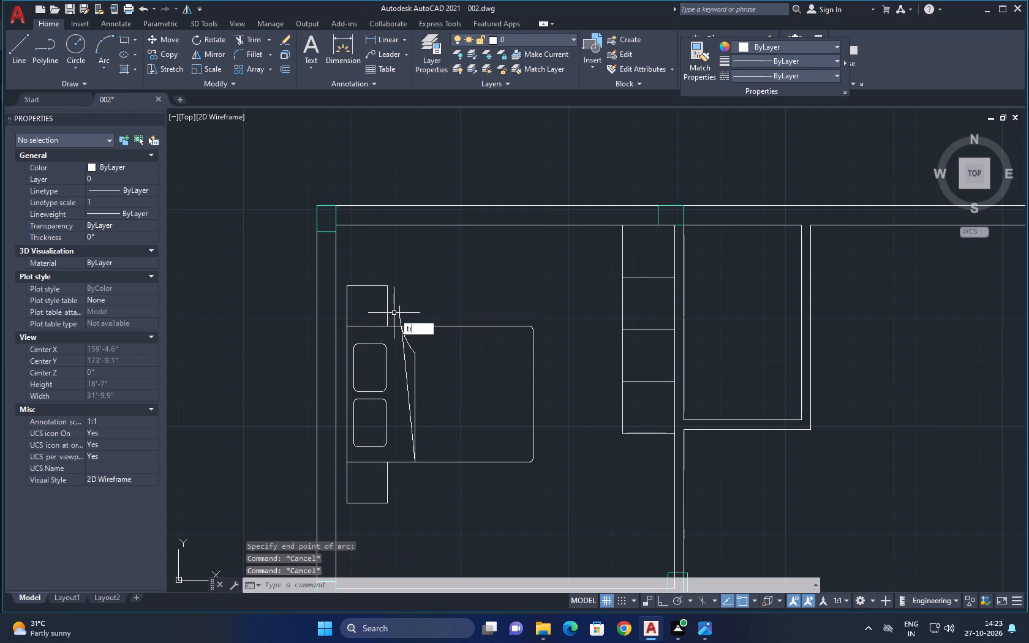
{"action": "key", "text": "space"}
{"action": "key", "text": "space"}
{"action": "left_click", "coordinate": [399, 310]}
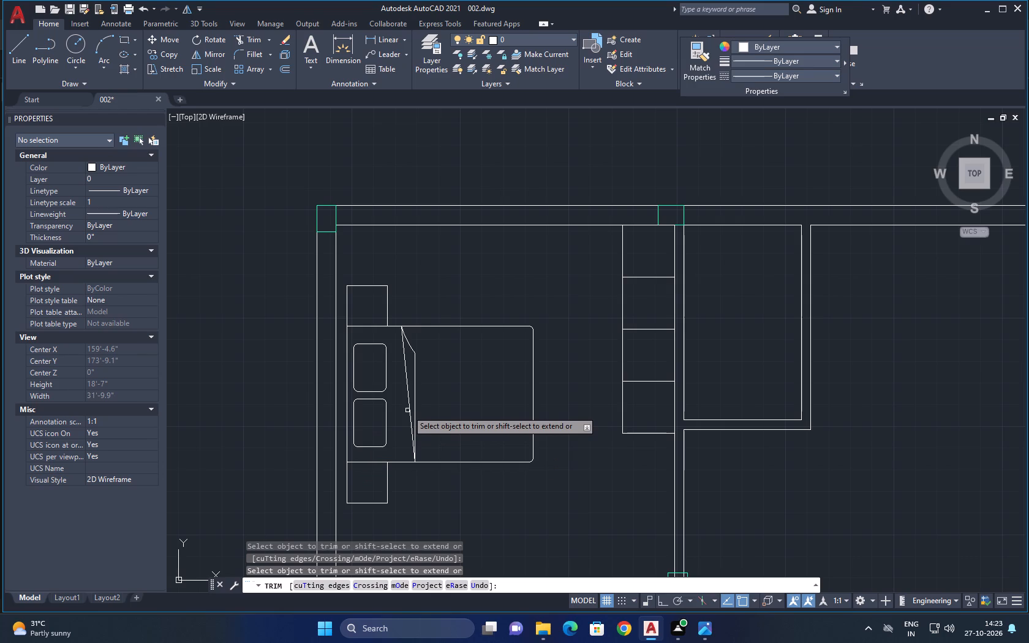
{"action": "key", "text": "Escape"}
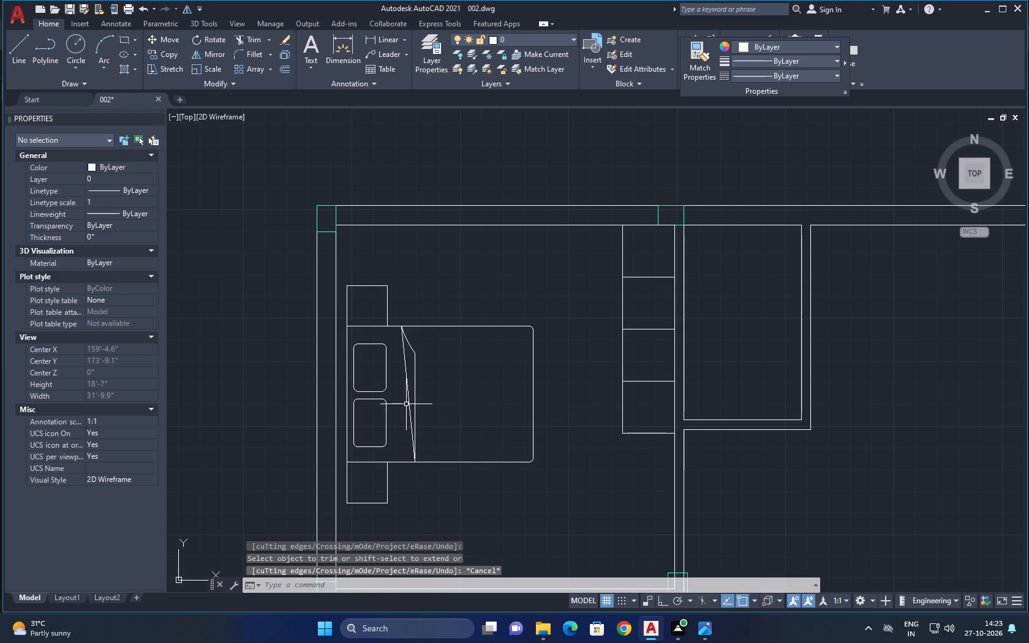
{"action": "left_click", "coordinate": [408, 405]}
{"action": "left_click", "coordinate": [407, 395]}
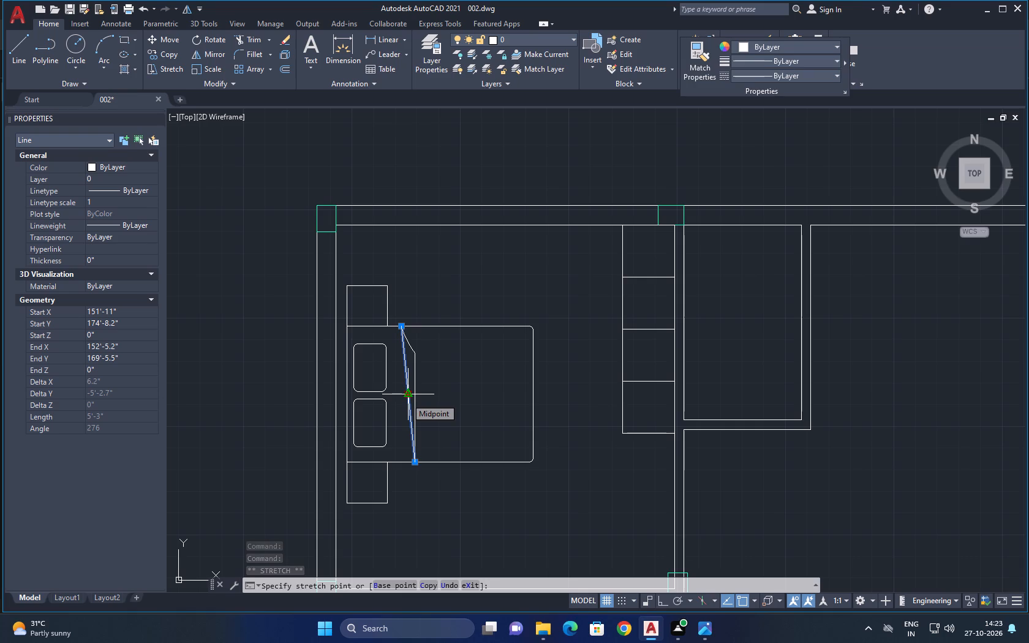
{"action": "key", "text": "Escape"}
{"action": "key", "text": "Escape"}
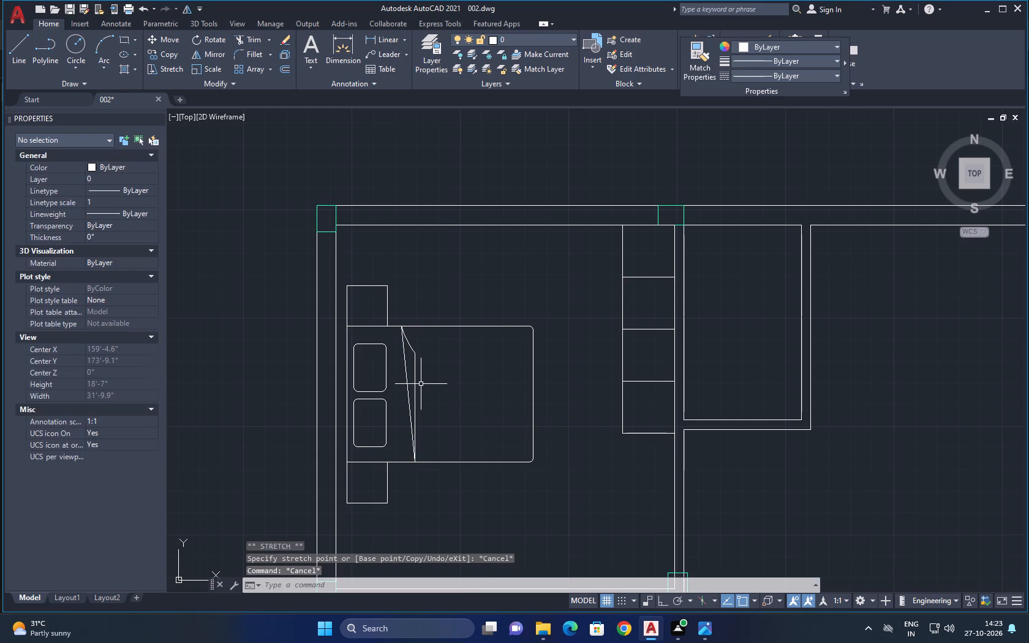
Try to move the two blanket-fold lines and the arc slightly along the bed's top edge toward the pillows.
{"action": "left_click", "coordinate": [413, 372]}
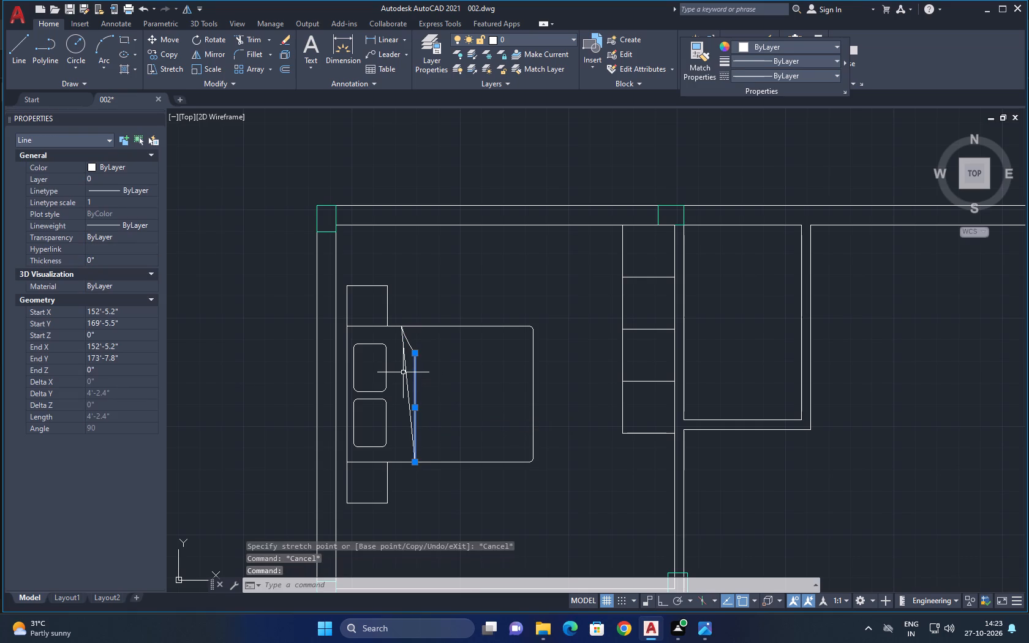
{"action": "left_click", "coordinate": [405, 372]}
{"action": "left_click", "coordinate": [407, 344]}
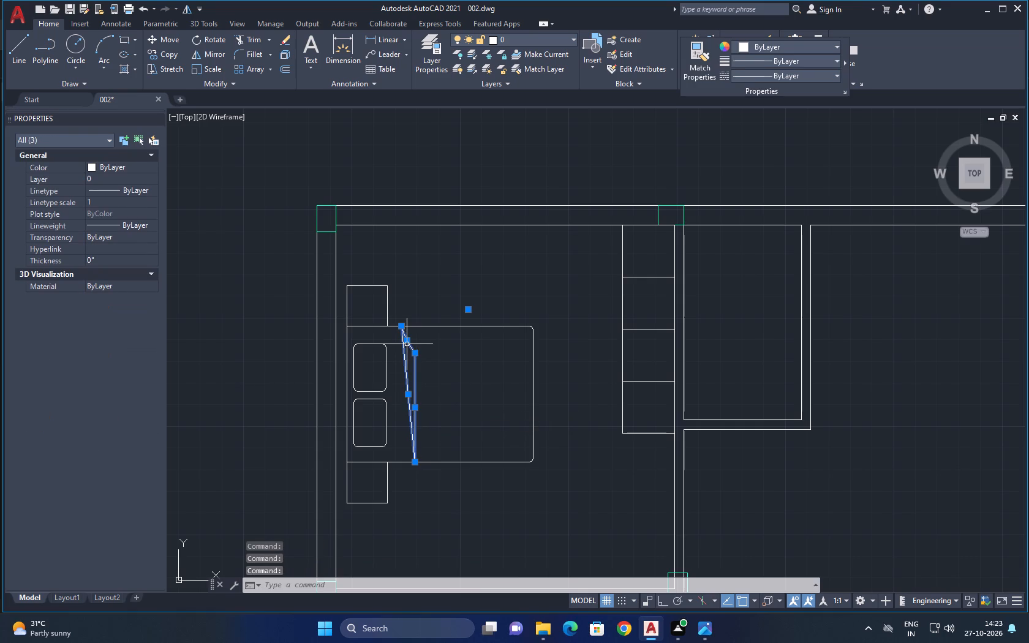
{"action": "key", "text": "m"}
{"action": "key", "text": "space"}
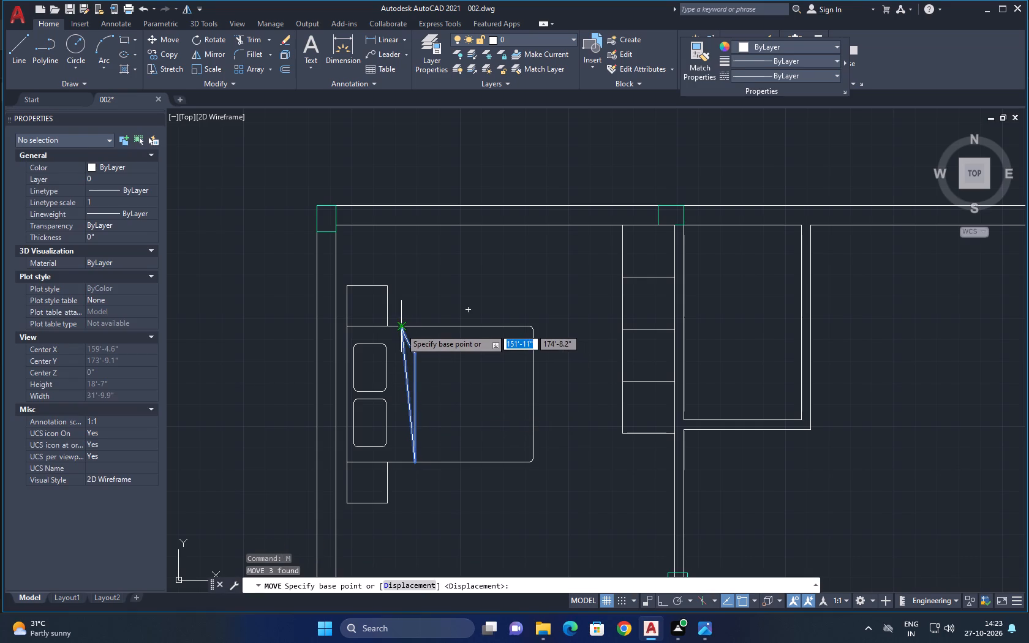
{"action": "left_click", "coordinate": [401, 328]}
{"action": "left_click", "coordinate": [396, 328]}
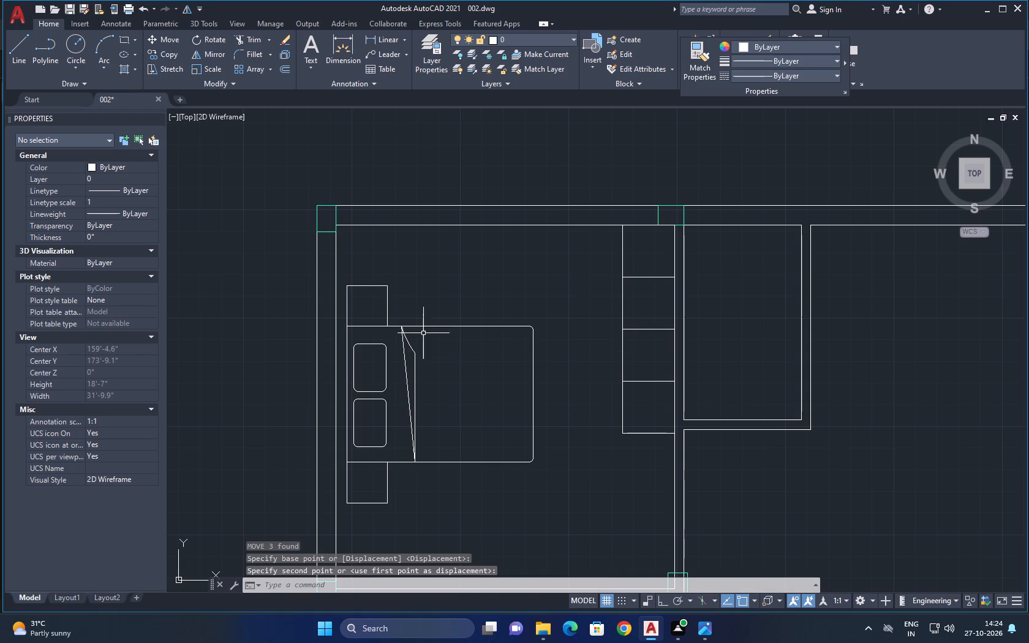
Move the two fold lines and the arc from their shared top endpoint along the bed's top edge, closer to the pillows.
{"action": "scroll", "coordinate": [404, 327], "scroll_direction": "up", "scroll_amount": 4}
{"action": "left_click", "coordinate": [393, 351]}
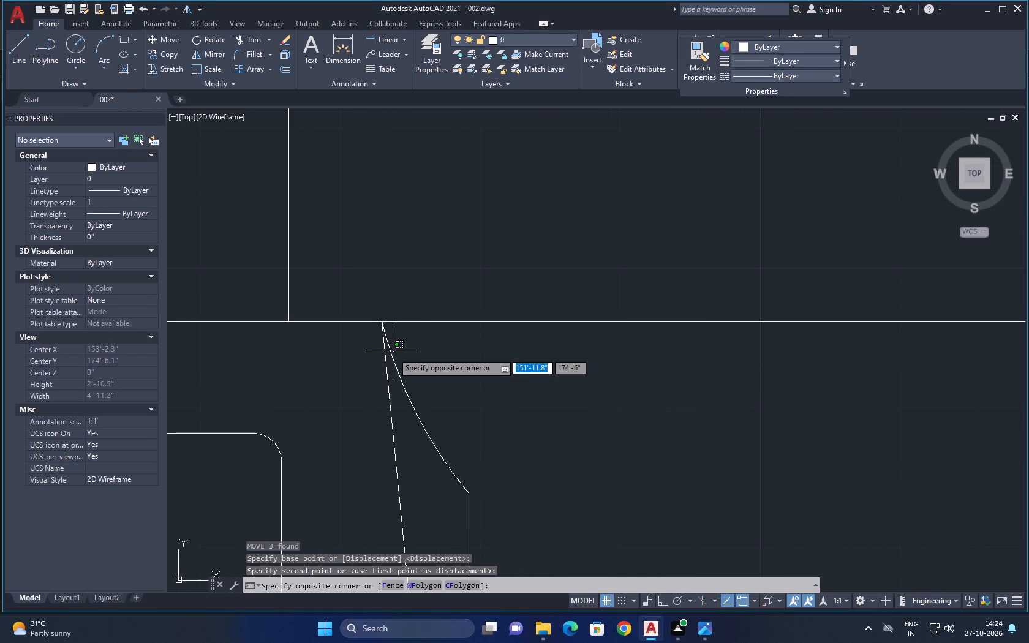
{"action": "left_click", "coordinate": [393, 352]}
{"action": "left_click_drag", "start_coordinate": [556, 482], "coordinate": [339, 391]}
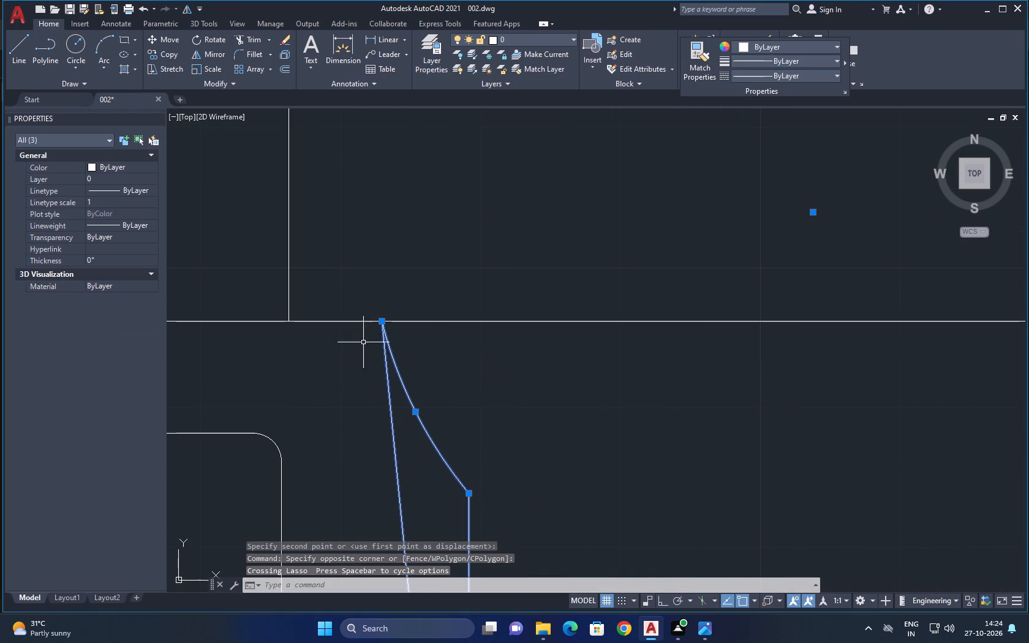
{"action": "type", "text": "m"}
{"action": "key", "text": "space"}
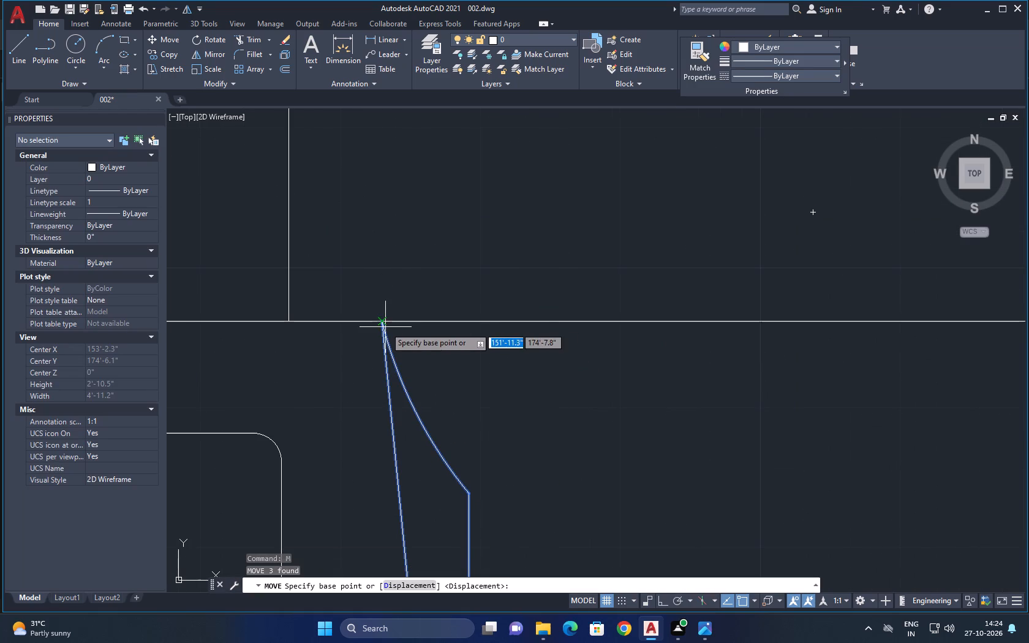
{"action": "left_click", "coordinate": [383, 322]}
{"action": "left_click", "coordinate": [331, 322]}
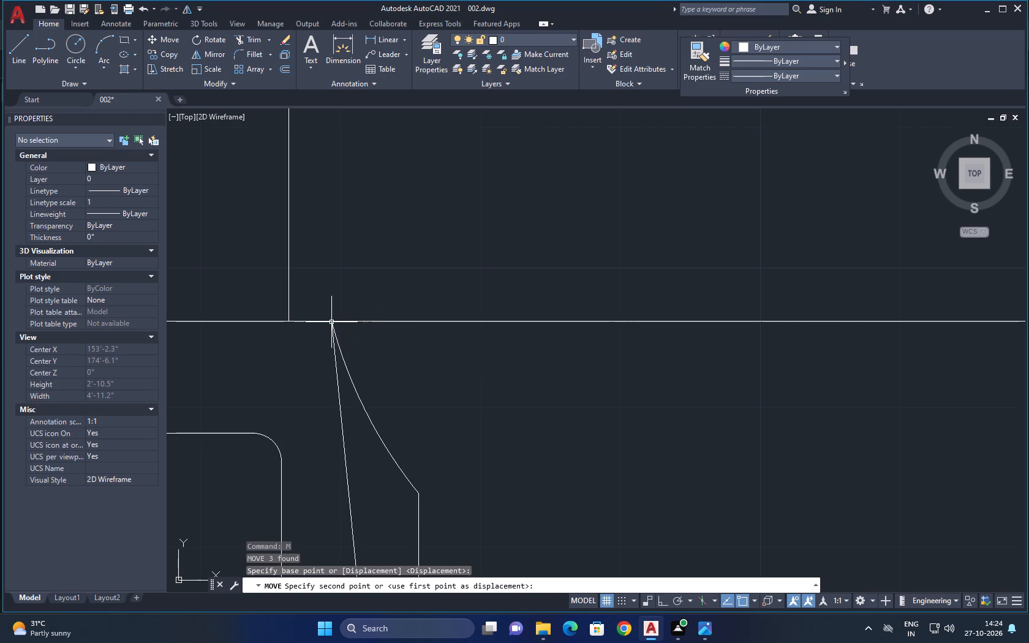
{"action": "key", "text": "Escape"}
Examine the bed in the furnished bedroom and the surrounding rooms of the floor plan.
{"action": "scroll", "coordinate": [424, 331], "scroll_direction": "down", "scroll_amount": 4}
{"action": "scroll", "coordinate": [470, 381], "scroll_direction": "down", "scroll_amount": 3}
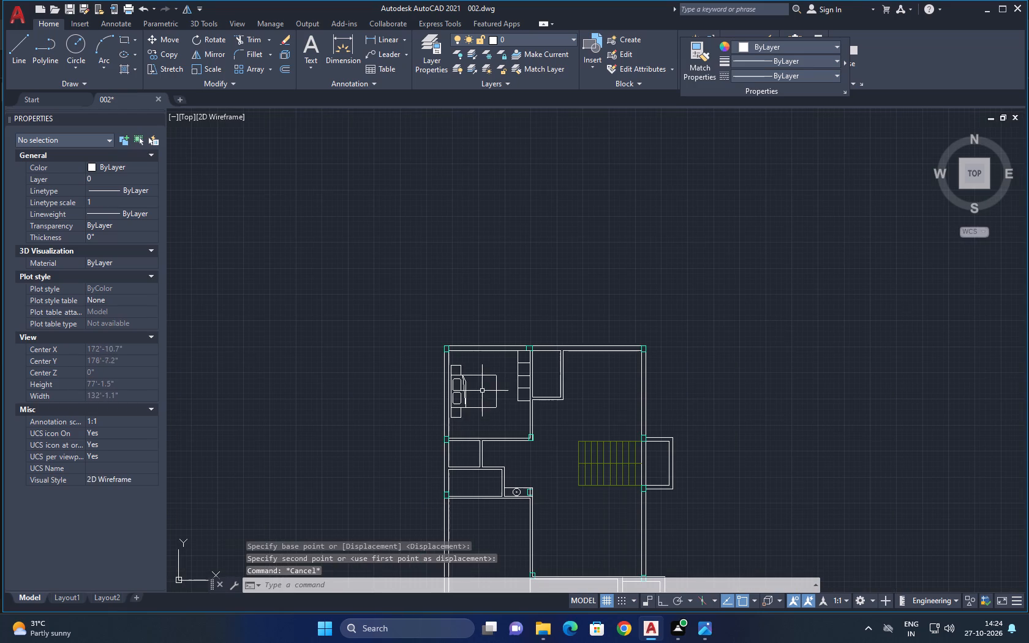
{"action": "scroll", "coordinate": [462, 427], "scroll_direction": "up", "scroll_amount": 3}
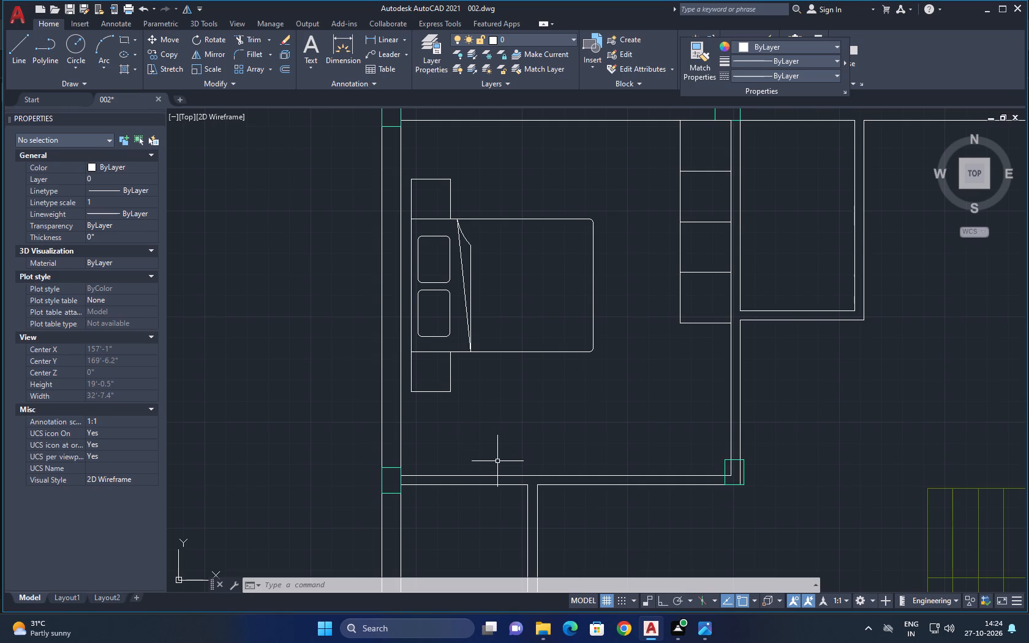
{"action": "scroll", "coordinate": [459, 453], "scroll_direction": "up", "scroll_amount": 2}
{"action": "middle_click_drag", "start_coordinate": [518, 462], "coordinate": [407, 449]}
{"action": "scroll", "coordinate": [457, 439], "scroll_direction": "down", "scroll_amount": 3}
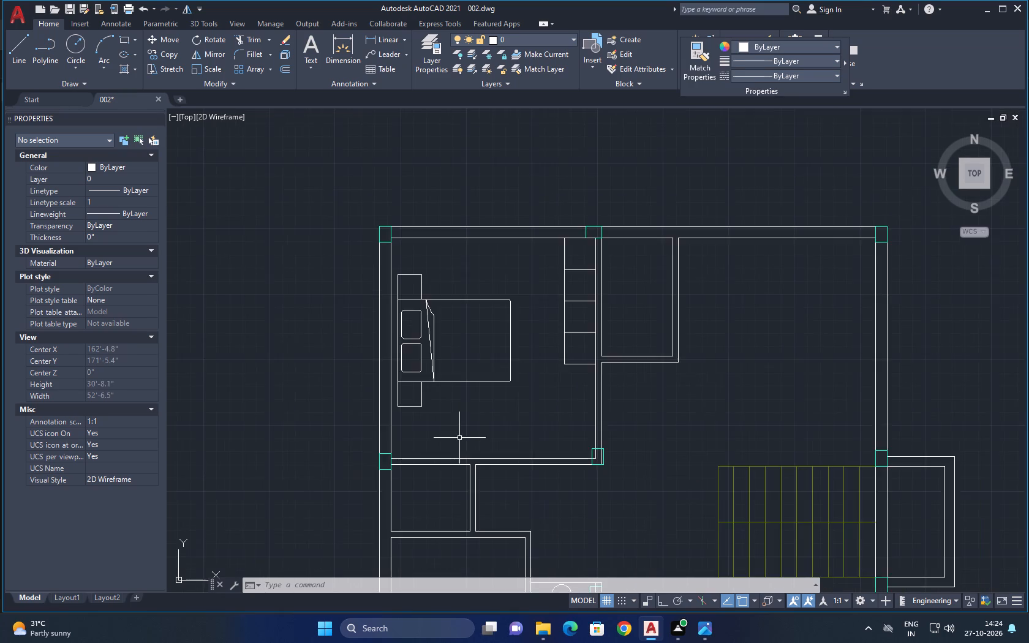
{"action": "scroll", "coordinate": [459, 438], "scroll_direction": "up", "scroll_amount": 1}
{"action": "middle_click_drag", "start_coordinate": [459, 436], "coordinate": [389, 467]}
{"action": "scroll", "coordinate": [429, 464], "scroll_direction": "down", "scroll_amount": 1}
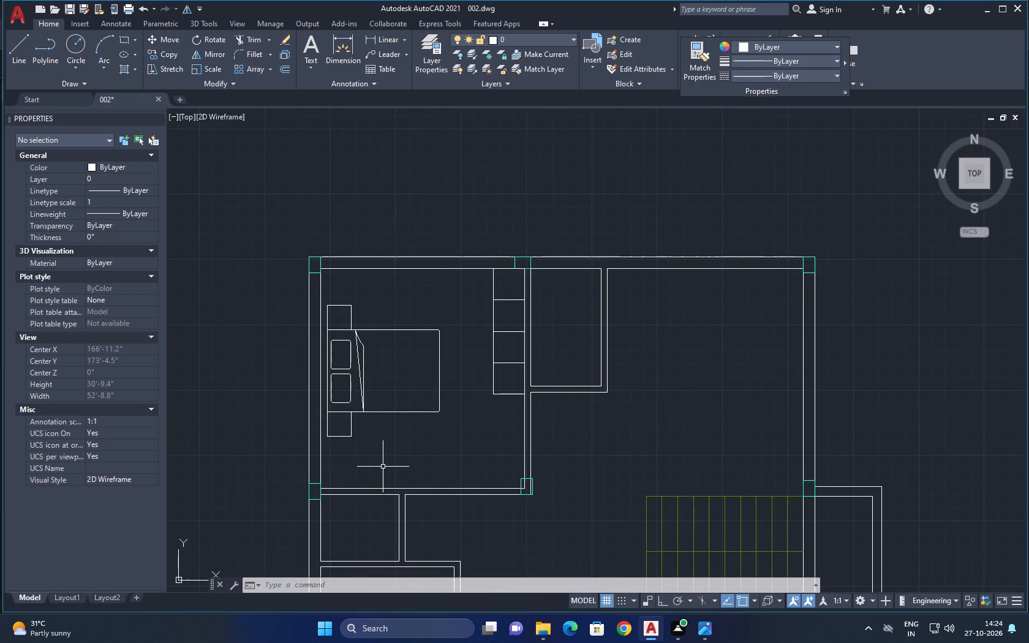
{"action": "middle_click_drag", "start_coordinate": [391, 460], "coordinate": [391, 431]}
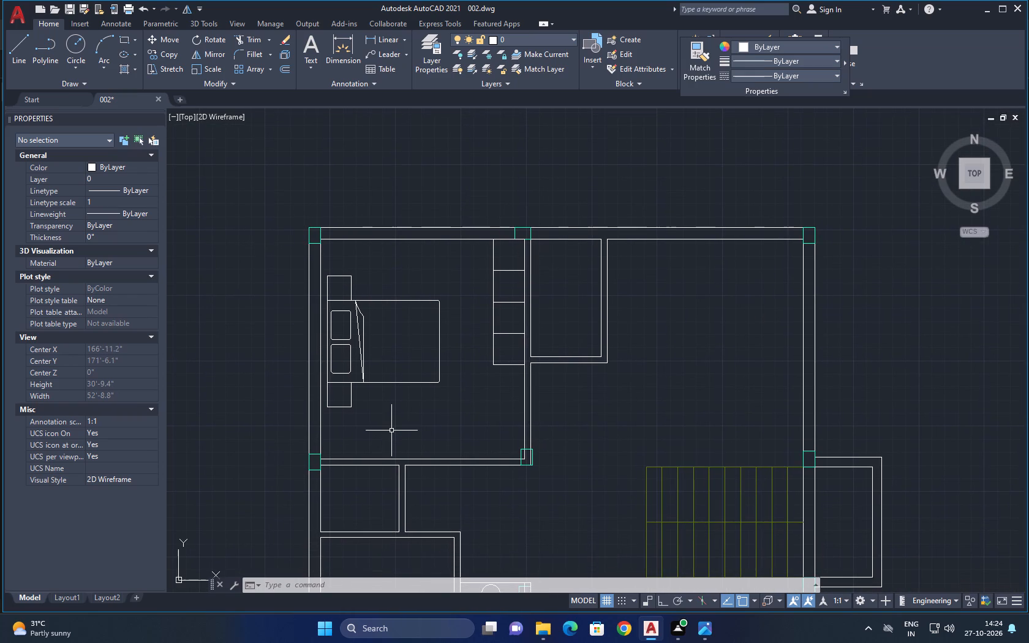
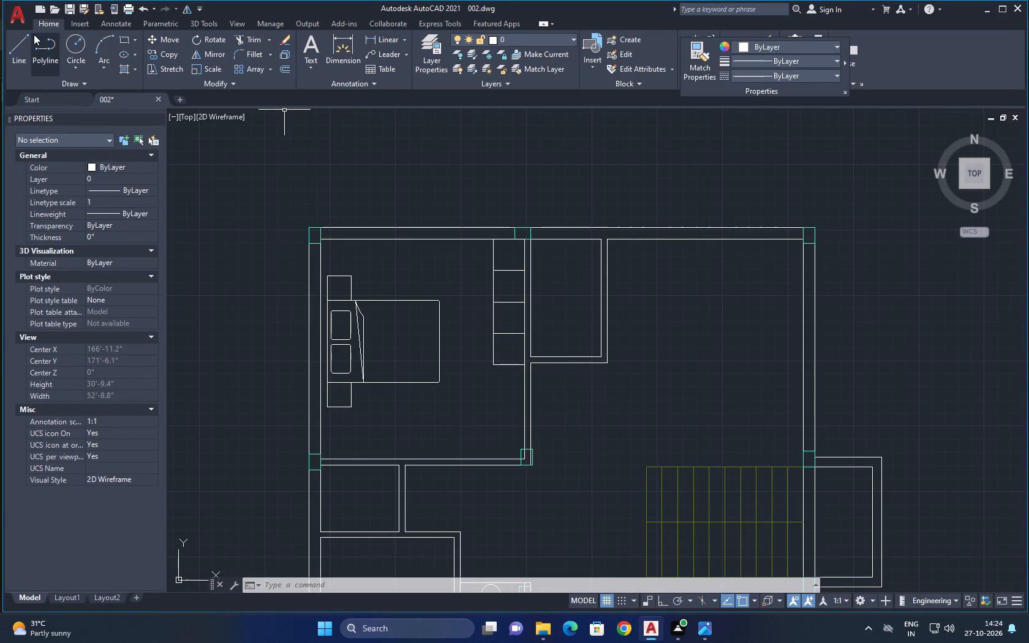
Draw a rectangle about 1'-8" by 10" against the inner line of the bedroom's lower wall, below the bed.
{"action": "left_click", "coordinate": [119, 43]}
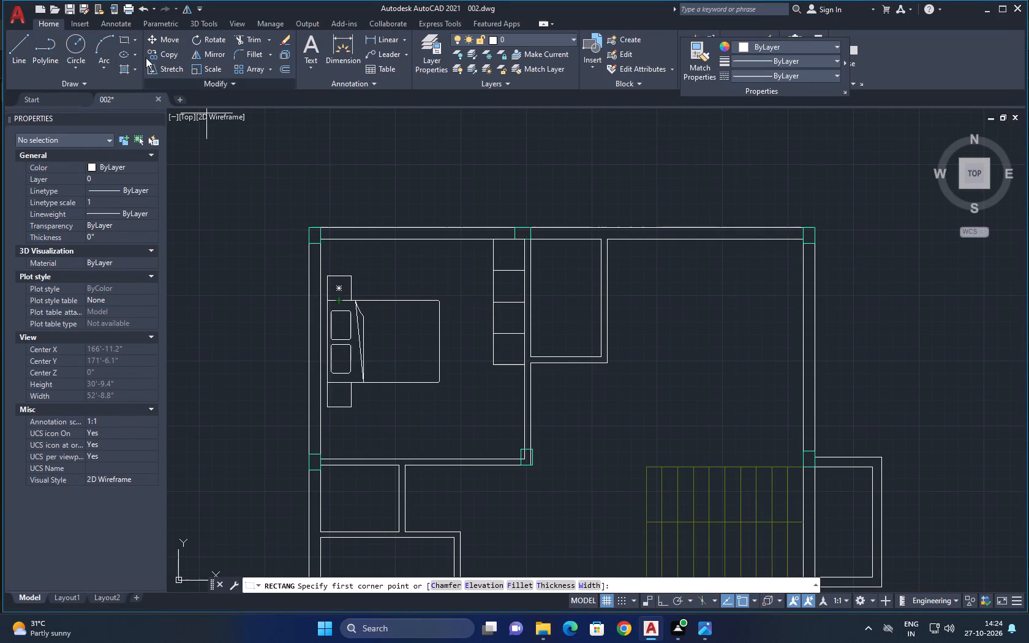
{"action": "left_click", "coordinate": [384, 446]}
{"action": "scroll", "coordinate": [401, 456], "scroll_direction": "up", "scroll_amount": 2}
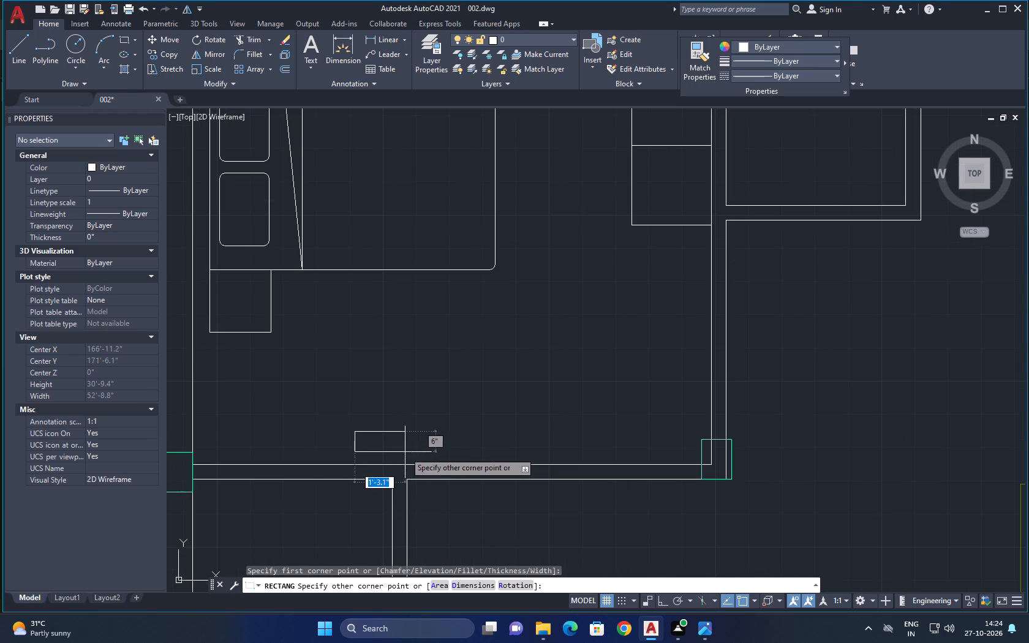
{"action": "left_click", "coordinate": [422, 461]}
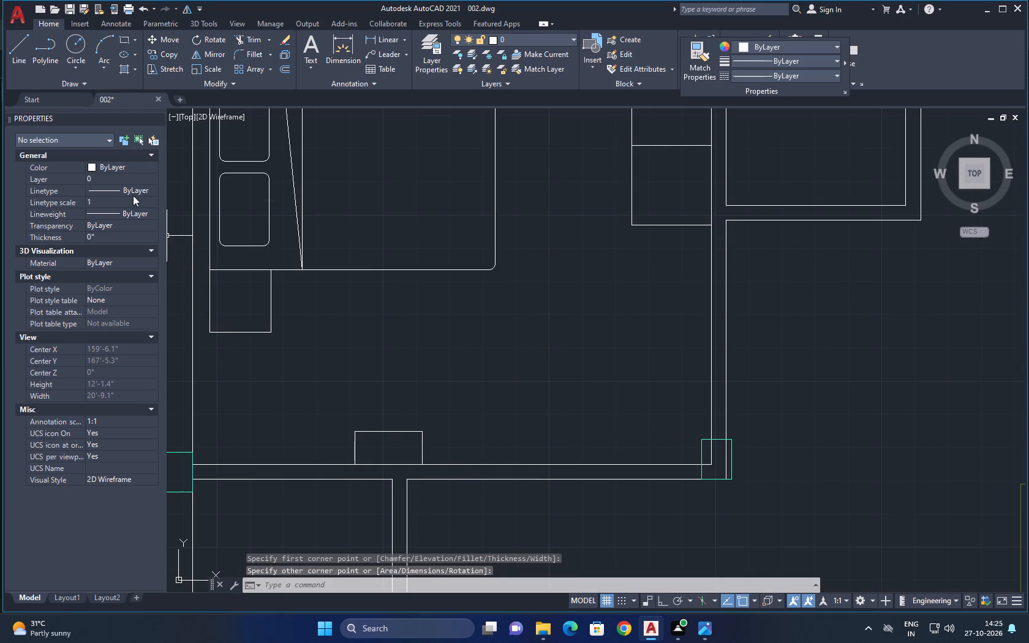
Draw a three-point arc of about 9.5" radius from the rectangle's upper-left corner out to the wall line.
{"action": "left_click", "coordinate": [97, 48]}
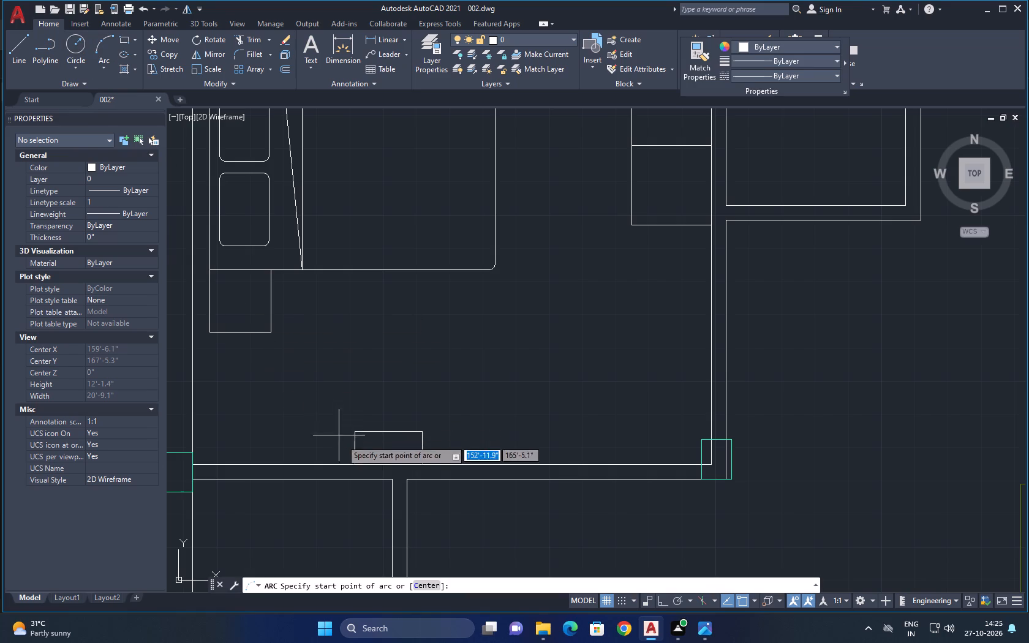
{"action": "left_click", "coordinate": [353, 436]}
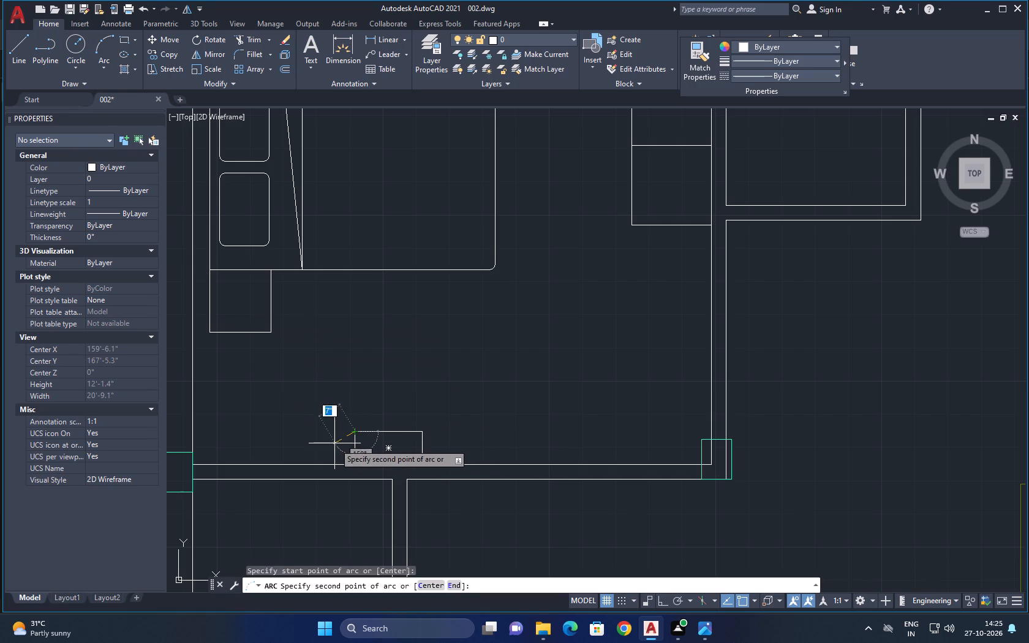
{"action": "left_click", "coordinate": [331, 445]}
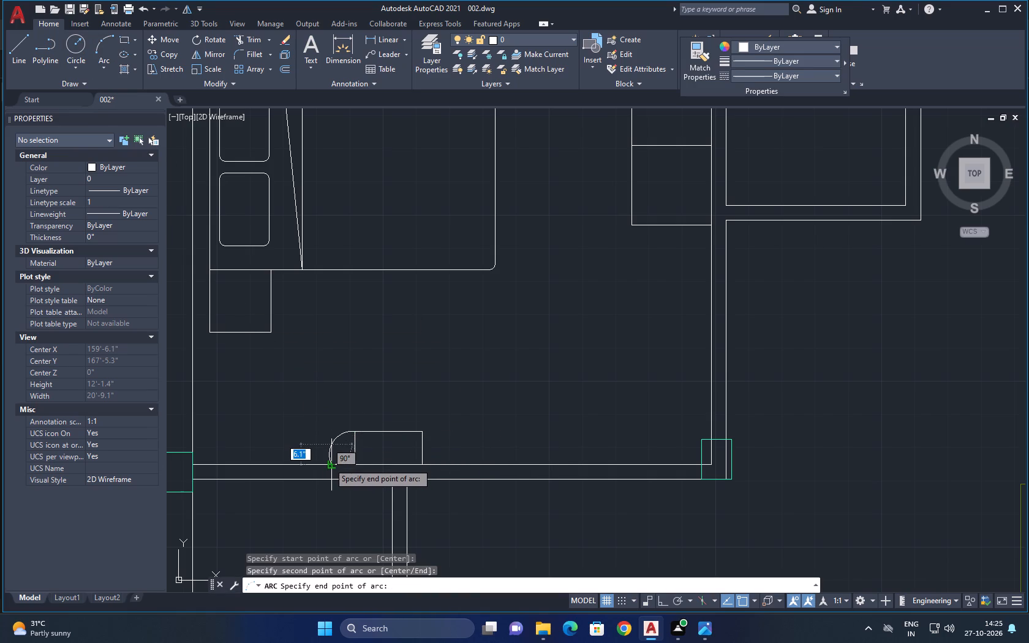
{"action": "left_click", "coordinate": [325, 465]}
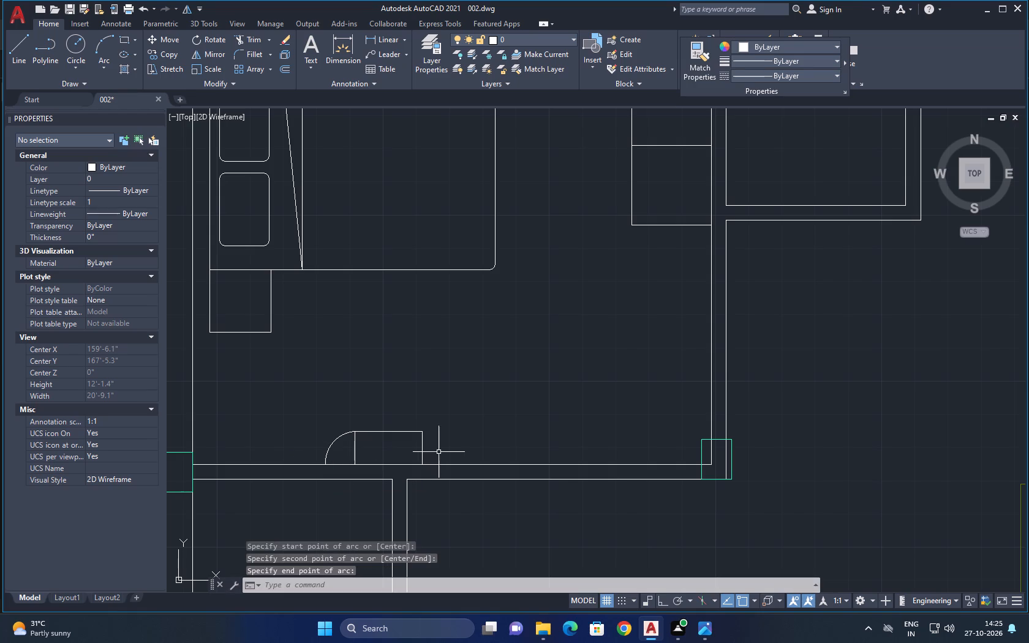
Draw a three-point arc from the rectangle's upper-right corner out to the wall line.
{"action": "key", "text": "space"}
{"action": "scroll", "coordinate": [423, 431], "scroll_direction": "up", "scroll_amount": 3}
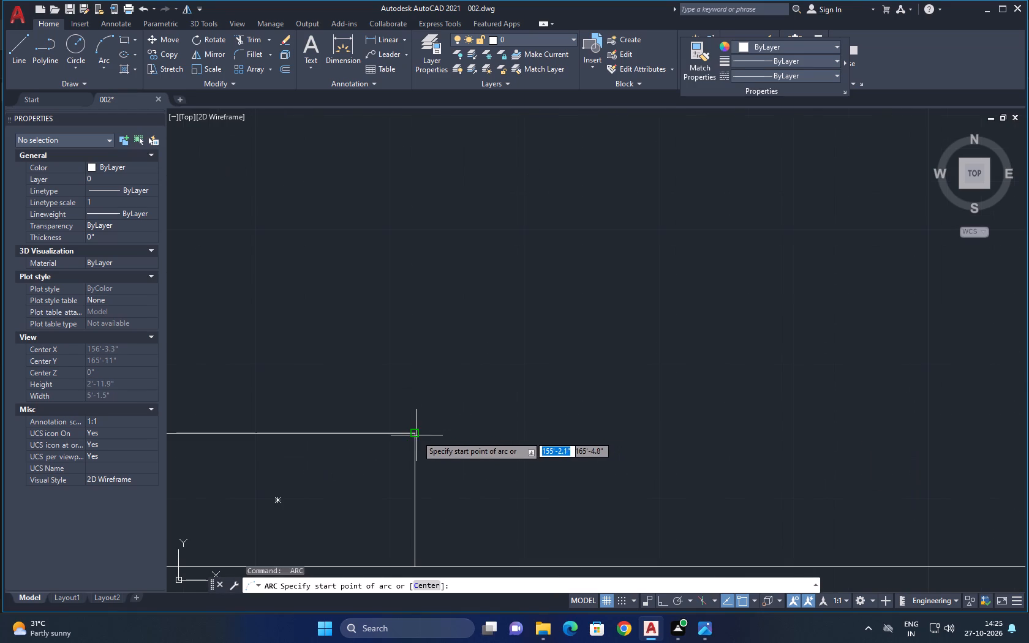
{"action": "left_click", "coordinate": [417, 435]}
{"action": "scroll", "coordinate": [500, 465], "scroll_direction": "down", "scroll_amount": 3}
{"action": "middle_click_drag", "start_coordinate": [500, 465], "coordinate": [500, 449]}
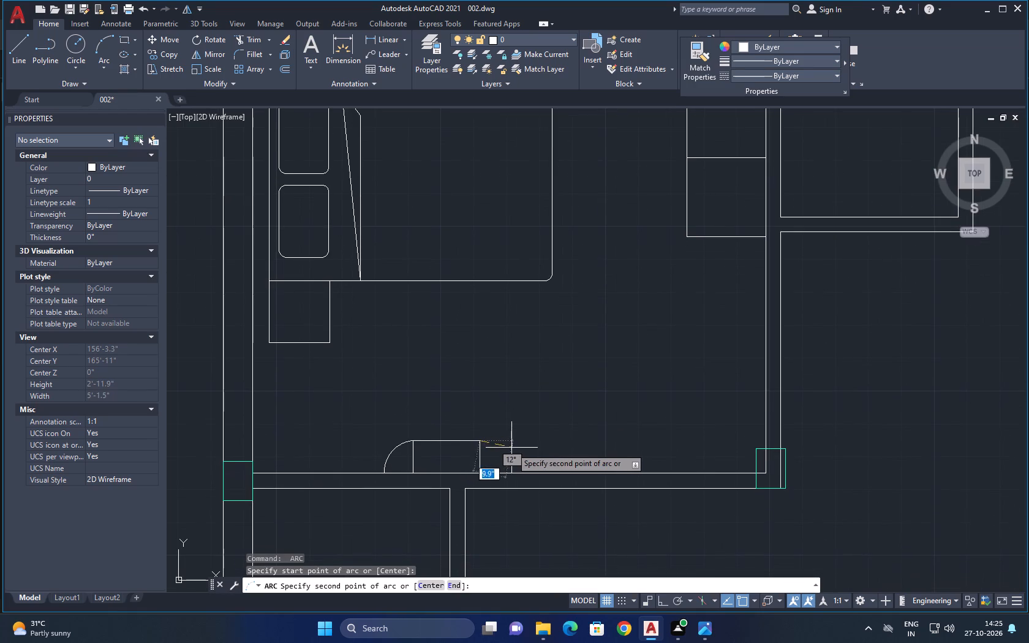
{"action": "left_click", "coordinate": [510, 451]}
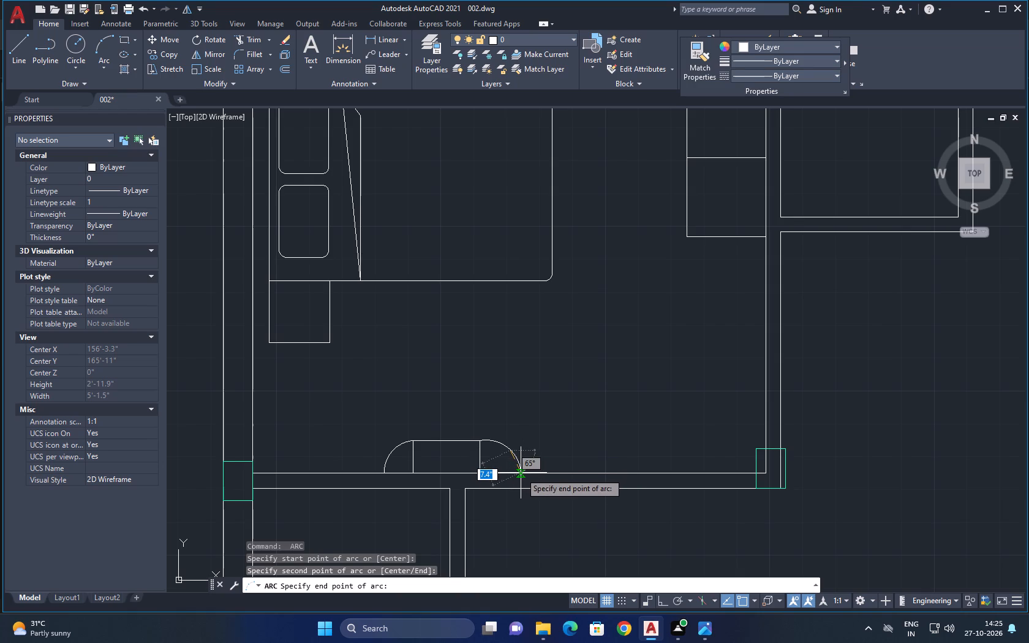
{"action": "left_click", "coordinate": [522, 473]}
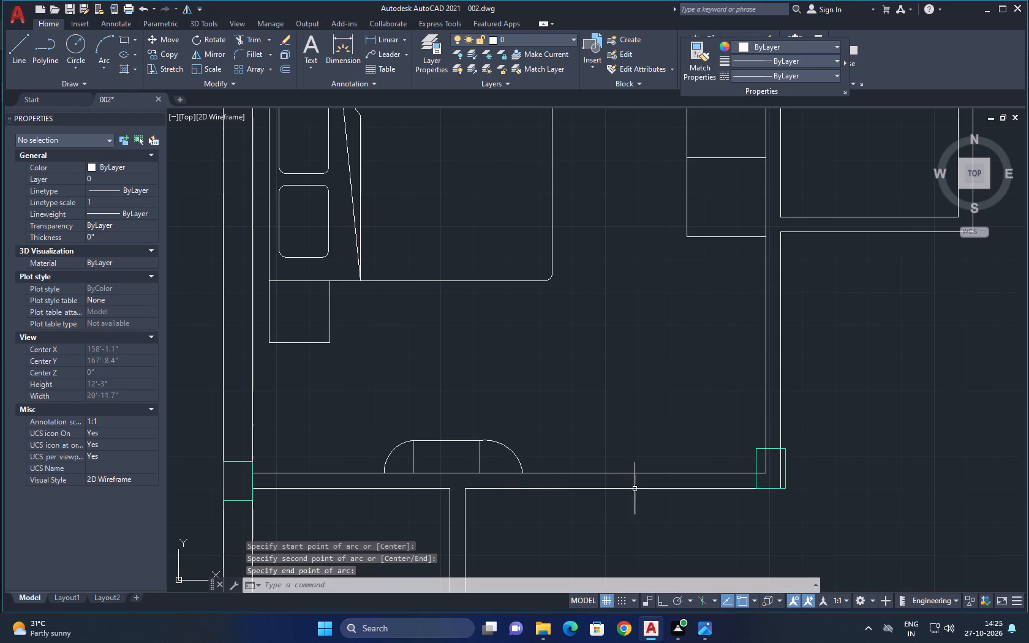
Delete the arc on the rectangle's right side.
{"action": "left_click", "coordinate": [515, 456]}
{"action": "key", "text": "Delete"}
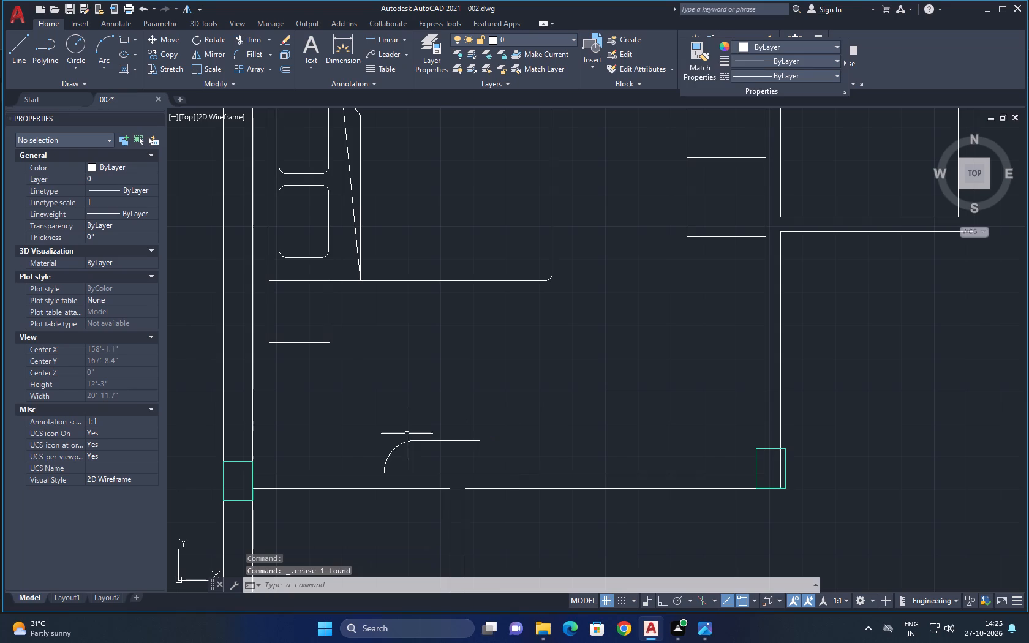
Copy the rectangle's left arc by its midpoint into the open floor area between the bed and lower wall.
{"action": "left_click", "coordinate": [396, 446]}
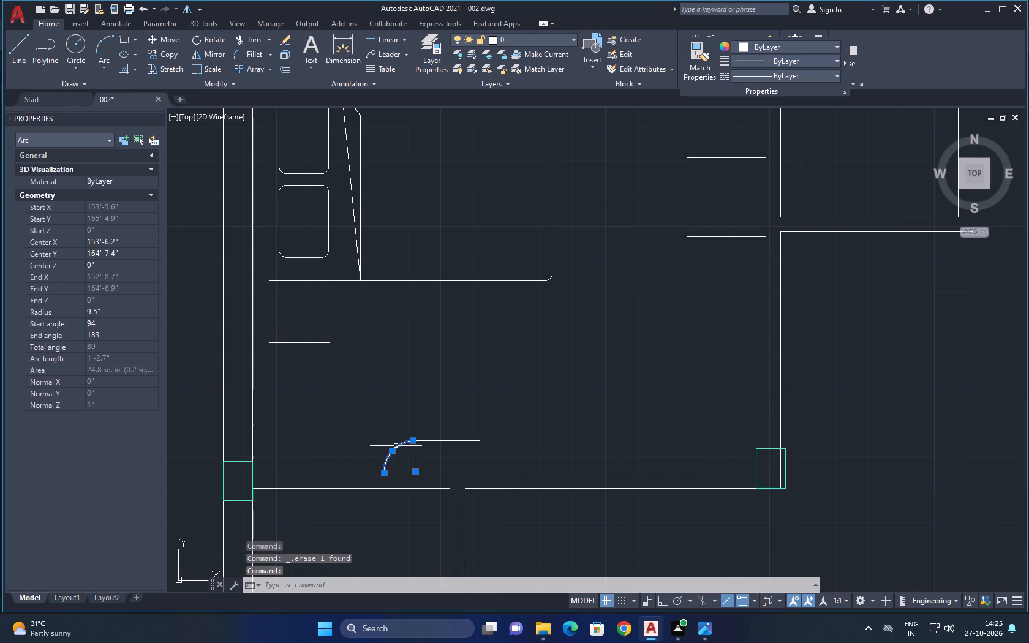
{"action": "type", "text": "co"}
{"action": "key", "text": "space"}
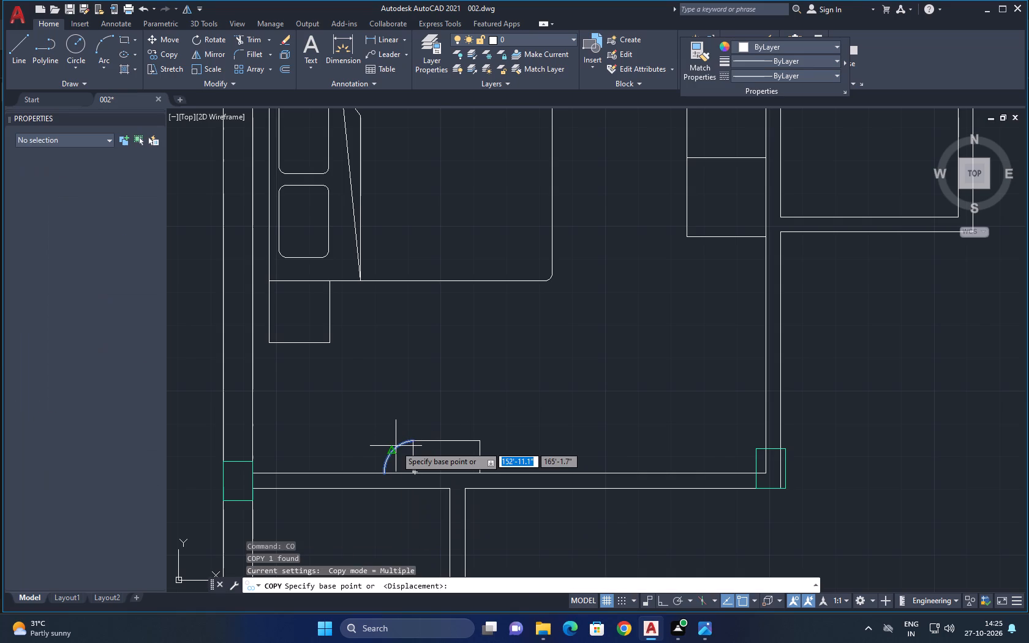
{"action": "left_click", "coordinate": [391, 449]}
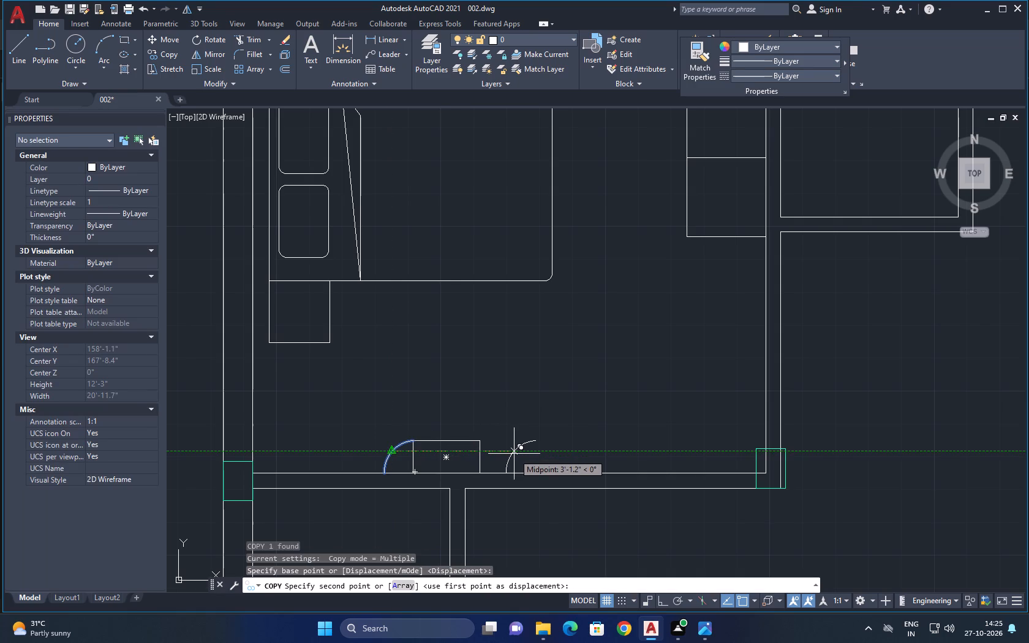
{"action": "left_click", "coordinate": [556, 371]}
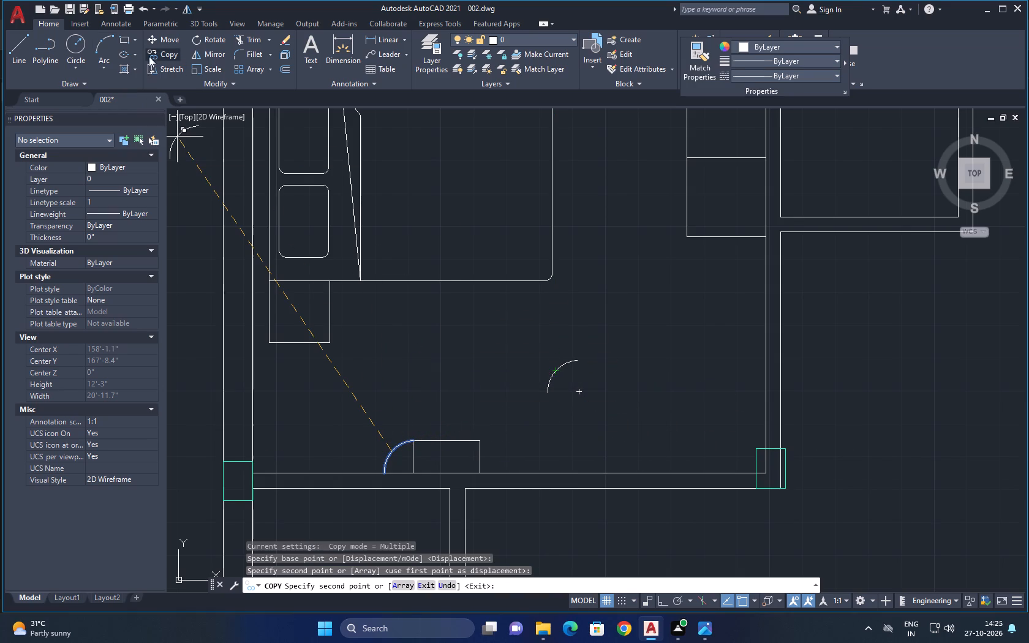
{"action": "key", "text": "Escape"}
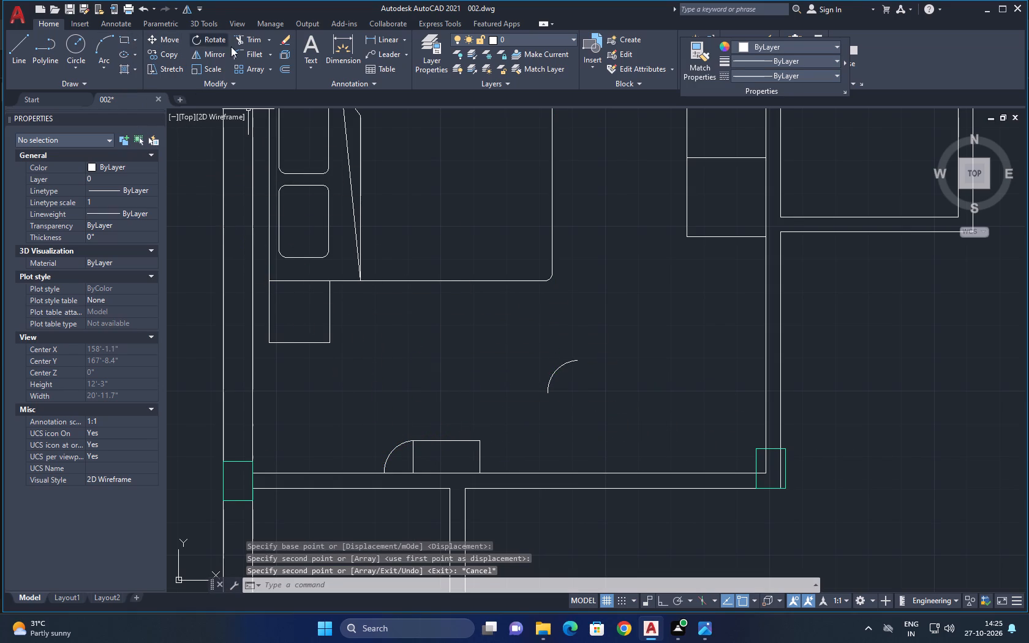
Rotate the copied arc 180° about its centre with Ortho on.
{"action": "left_click", "coordinate": [562, 367]}
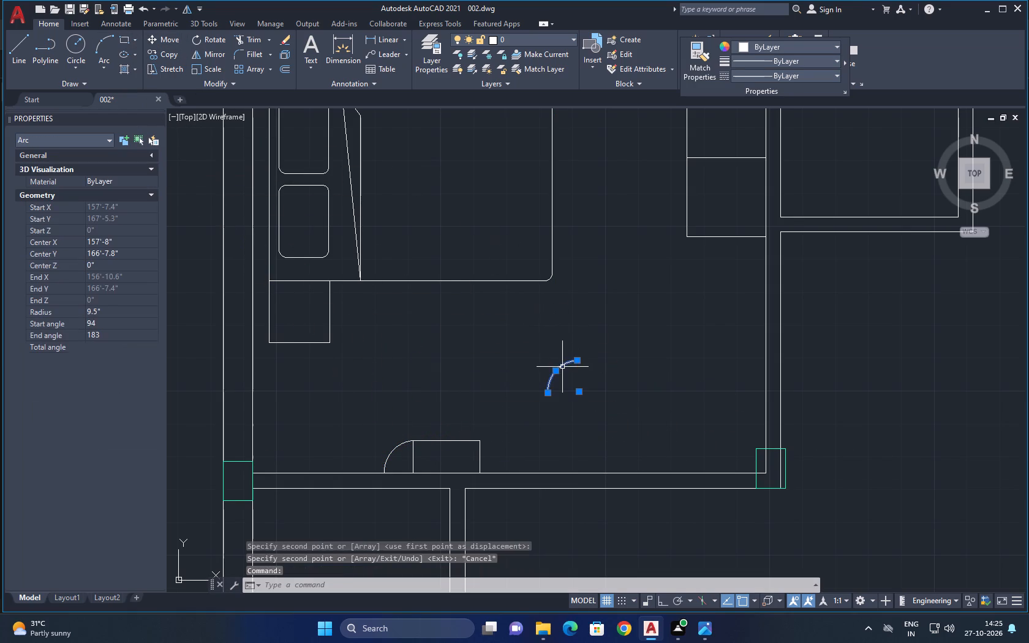
{"action": "left_click", "coordinate": [208, 37]}
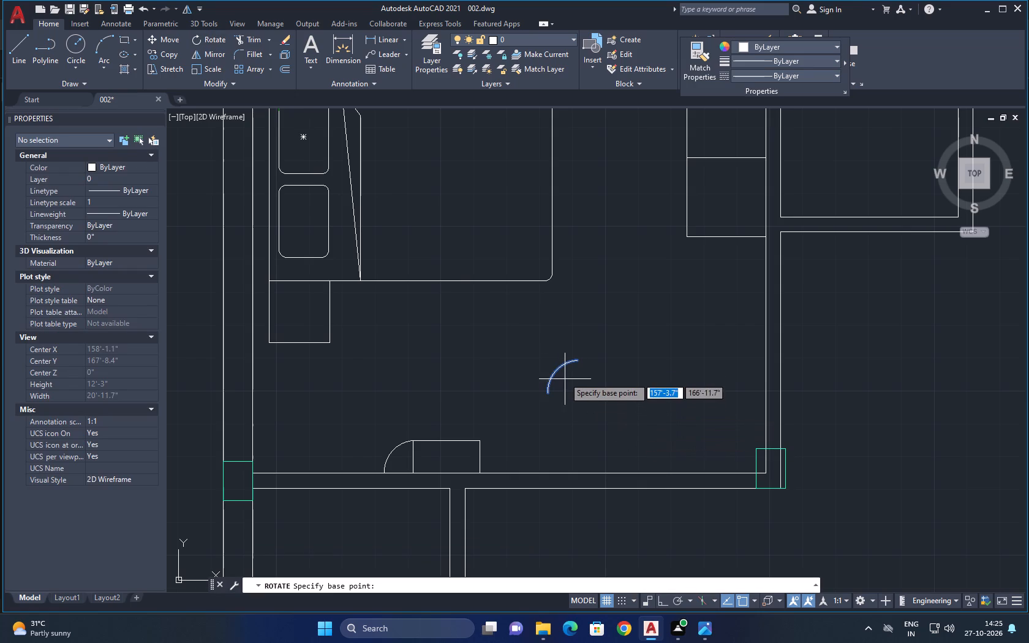
{"action": "left_click", "coordinate": [576, 394]}
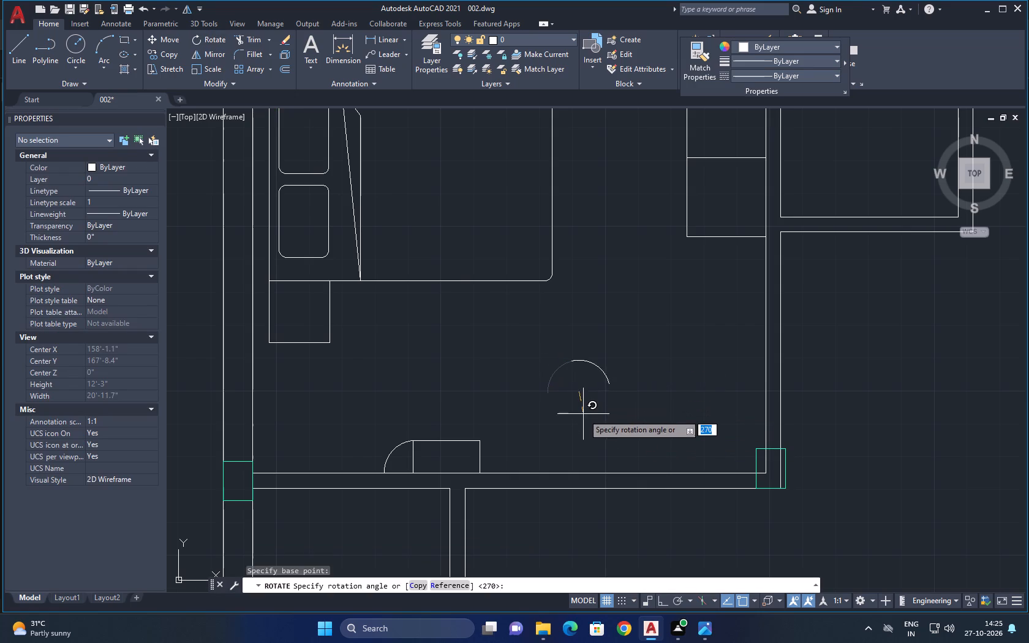
{"action": "left_click", "coordinate": [663, 600]}
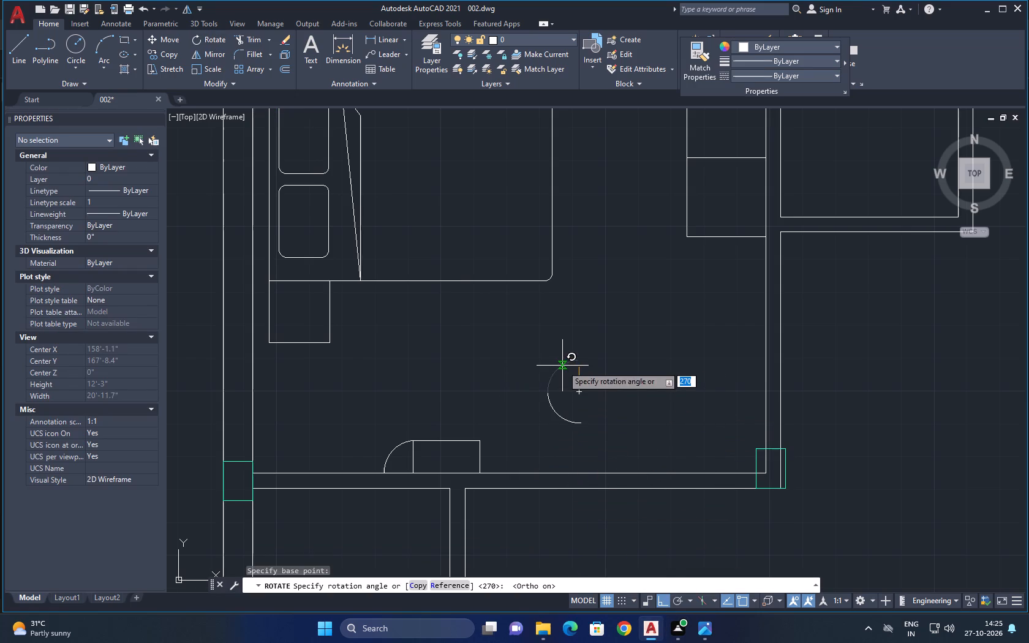
{"action": "left_click", "coordinate": [562, 385]}
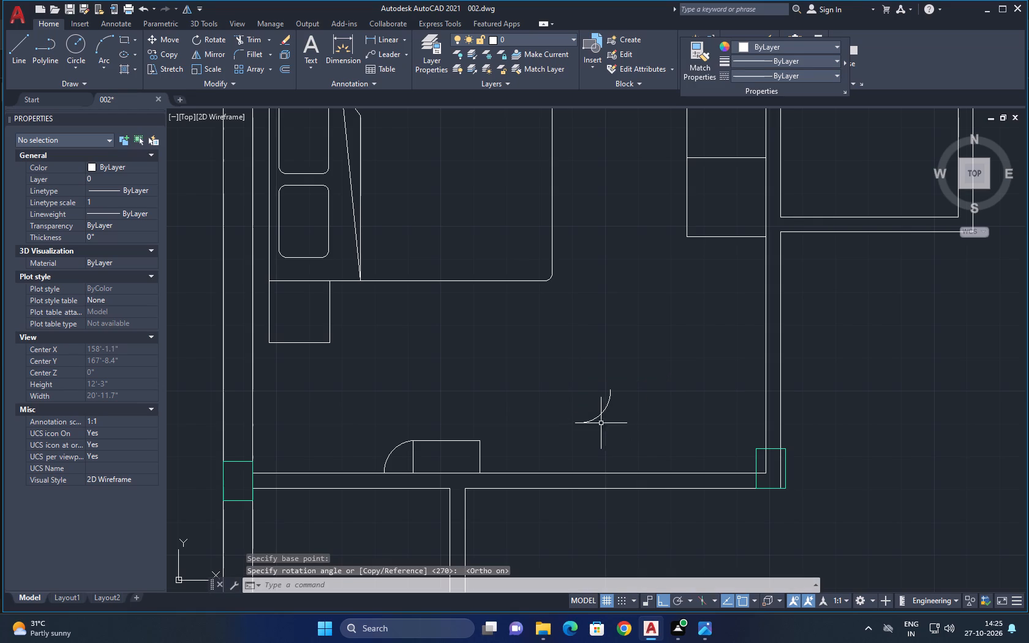
Rotate the copied arc another 90° about its midpoint so it curves down to the right.
{"action": "left_click", "coordinate": [600, 415]}
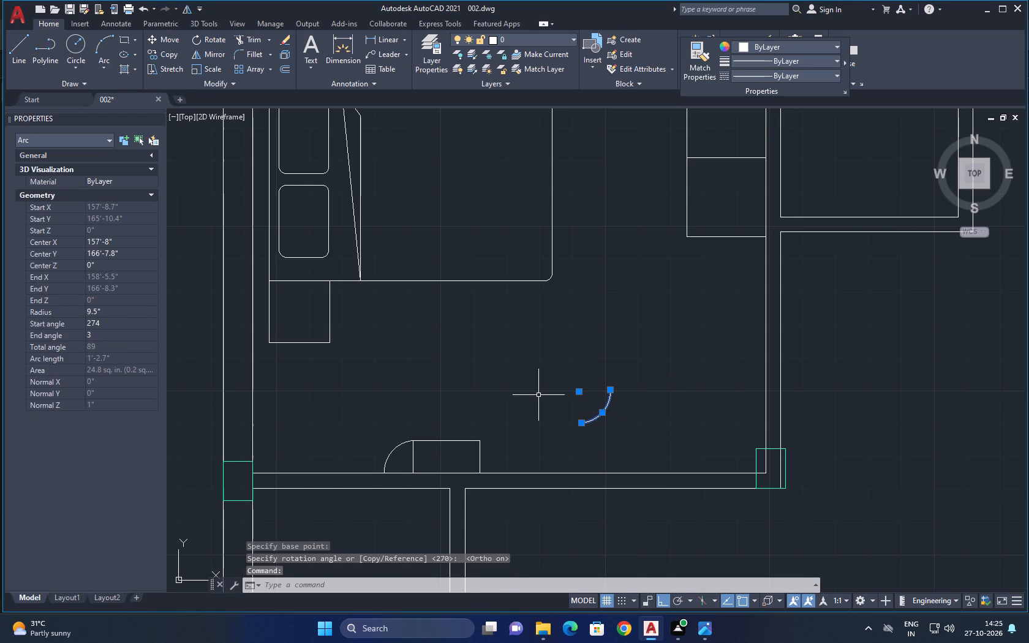
{"action": "type", "text": "ro"}
{"action": "key", "text": "space"}
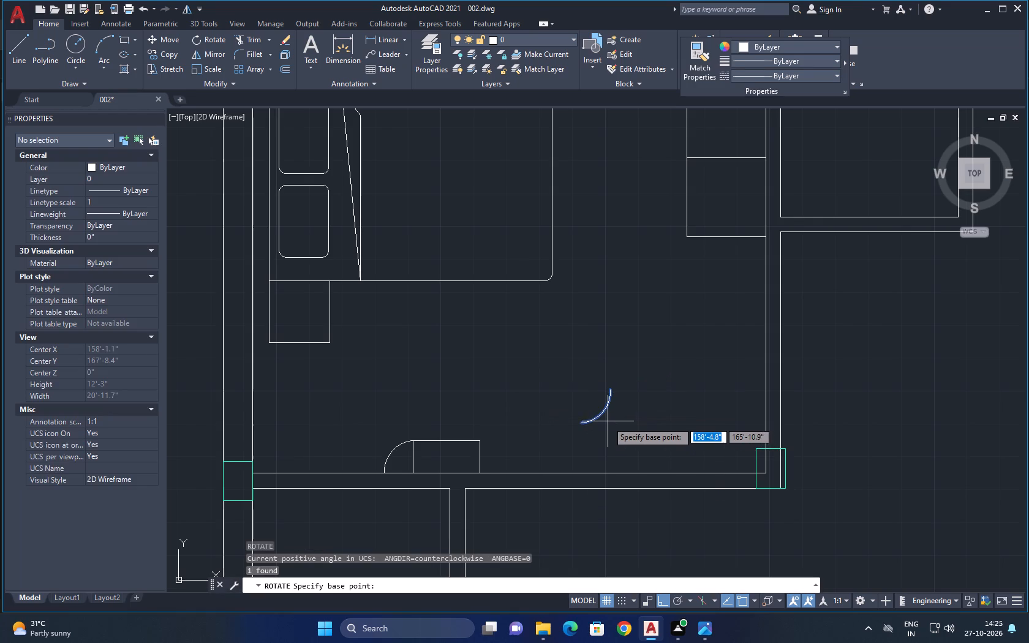
{"action": "left_click", "coordinate": [601, 417]}
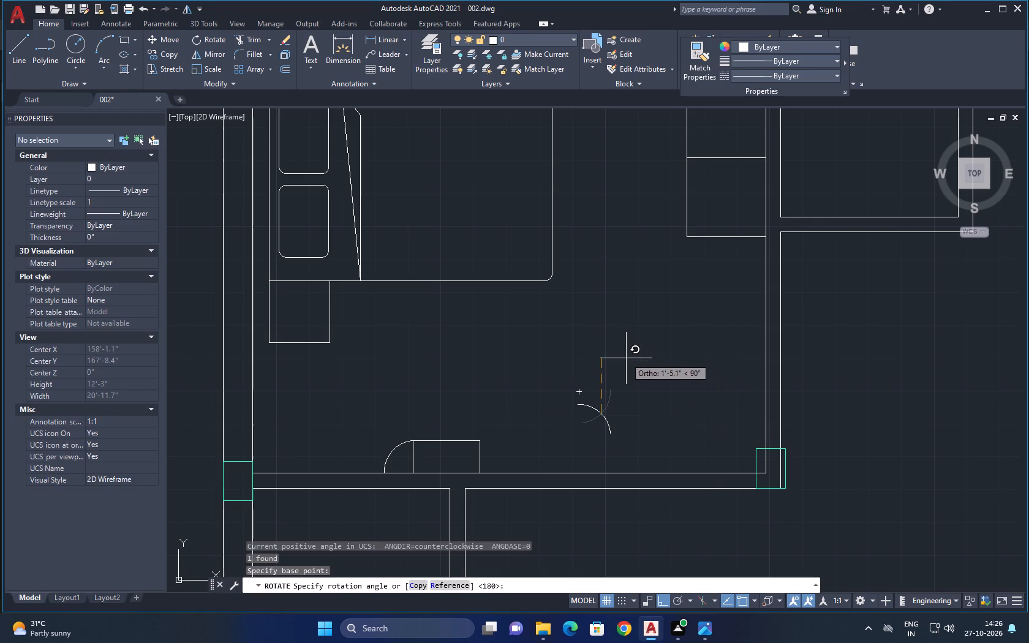
{"action": "left_click", "coordinate": [626, 358]}
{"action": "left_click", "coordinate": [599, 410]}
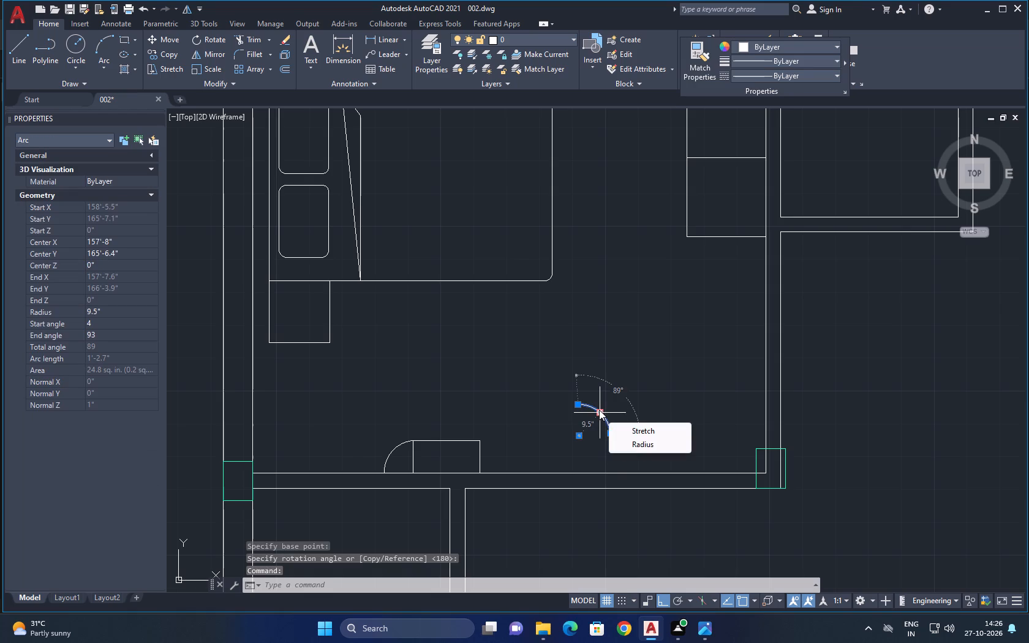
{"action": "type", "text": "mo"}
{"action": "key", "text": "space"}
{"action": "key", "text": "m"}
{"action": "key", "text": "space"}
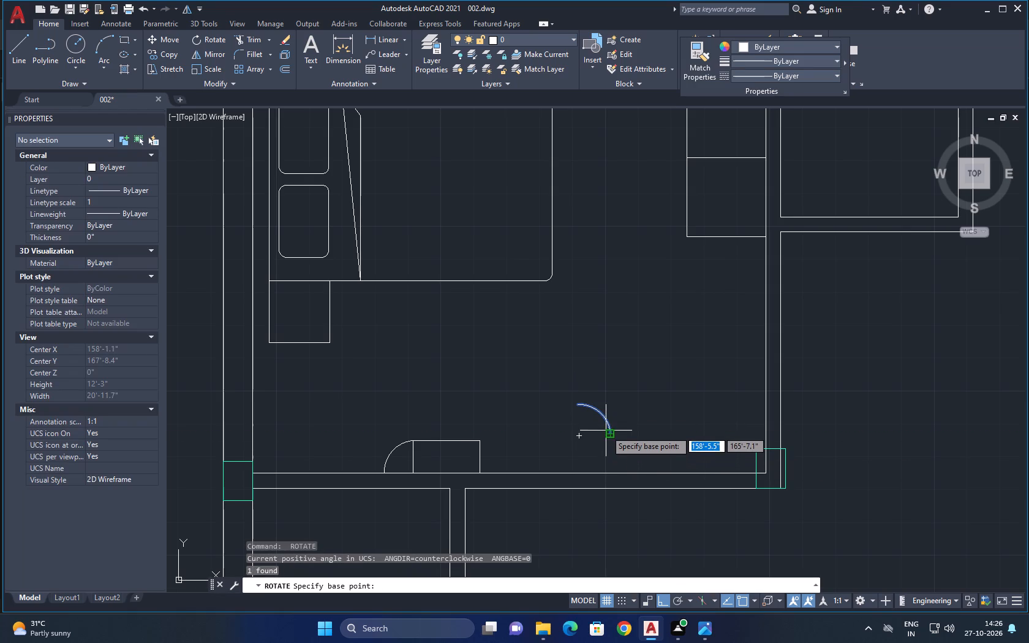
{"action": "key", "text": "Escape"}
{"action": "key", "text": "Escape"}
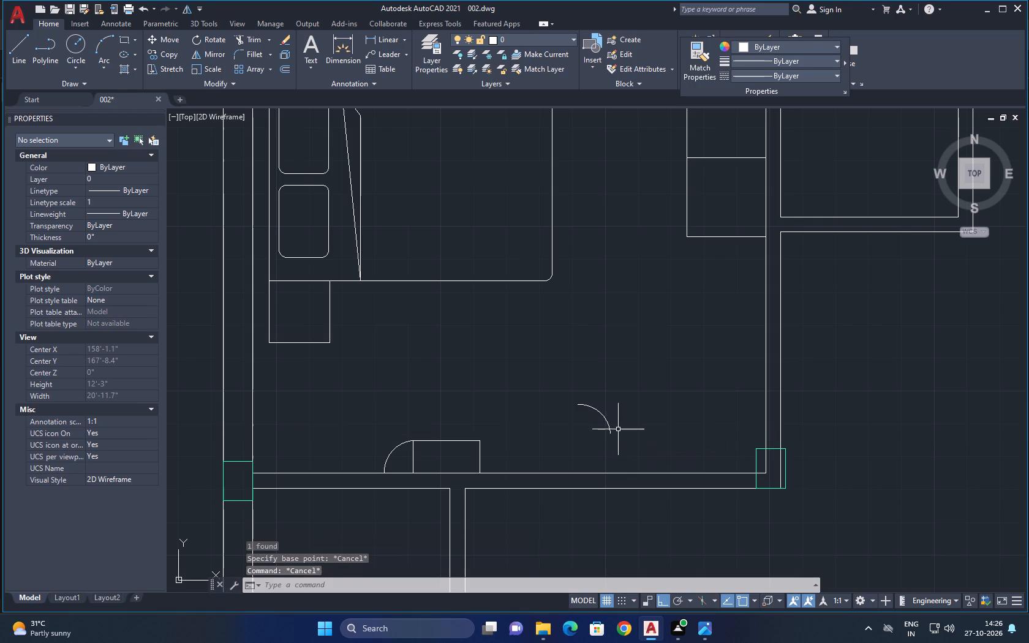
Move the rotated arc by its top quadrant onto the rectangle's upper-right corner, with Ortho off.
{"action": "left_click", "coordinate": [606, 423]}
{"action": "type", "text": "m"}
{"action": "key", "text": "space"}
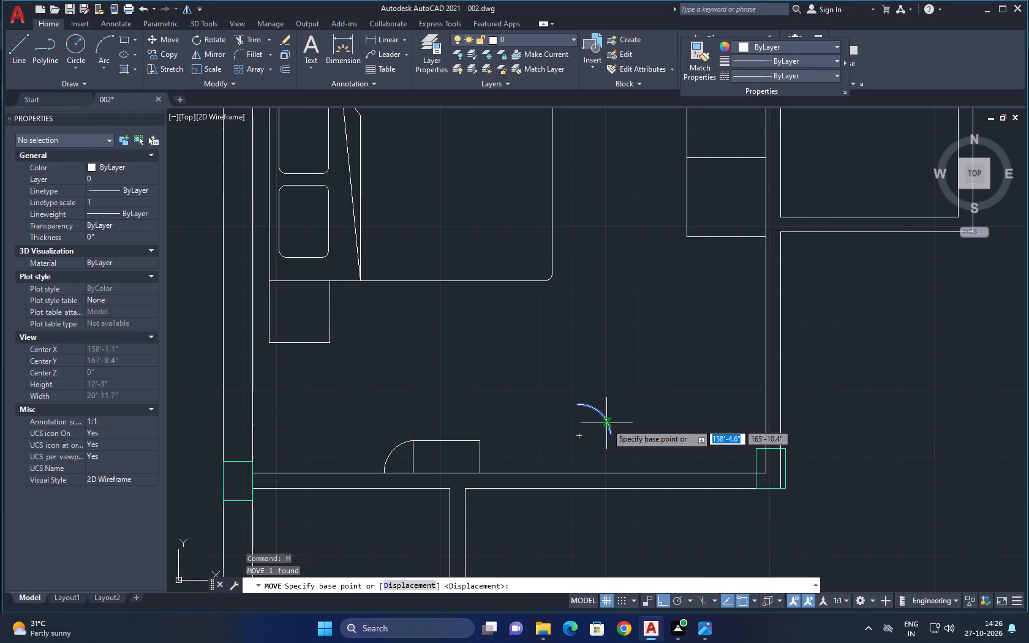
{"action": "left_click", "coordinate": [579, 407]}
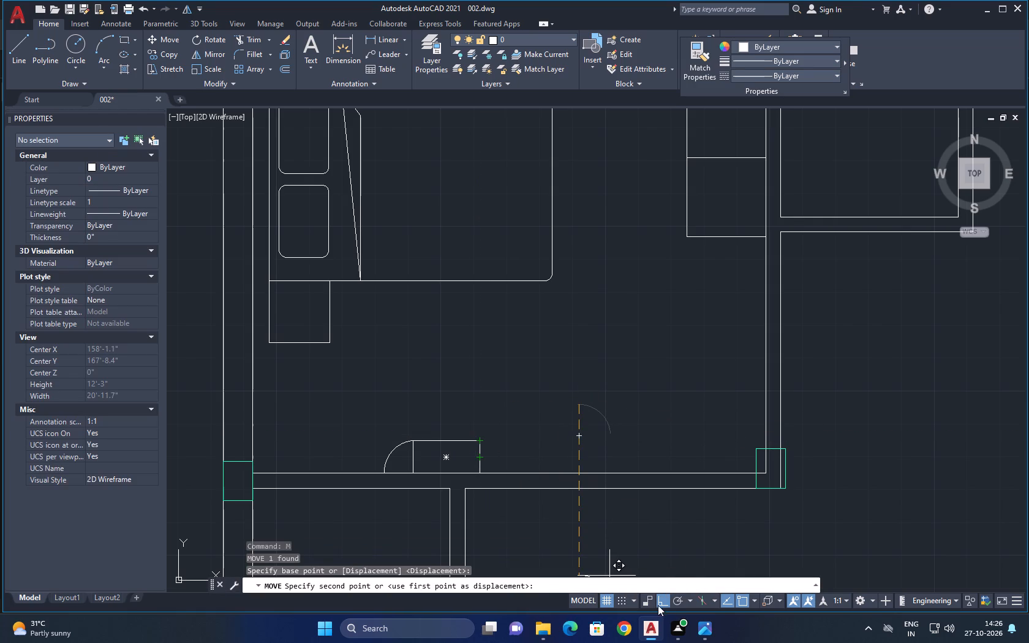
{"action": "left_click", "coordinate": [665, 604]}
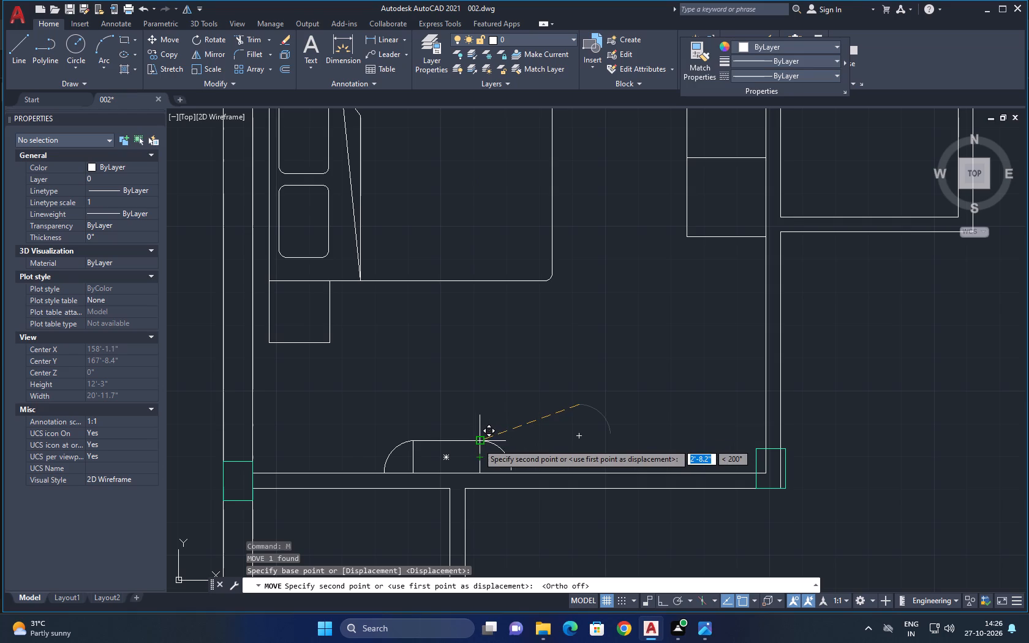
{"action": "left_click", "coordinate": [478, 443]}
Stretch the lower endpoint of the unit's right-hand arc down onto the wall line so the rounded end closes against the wall.
{"action": "scroll", "coordinate": [566, 462], "scroll_direction": "up", "scroll_amount": 3}
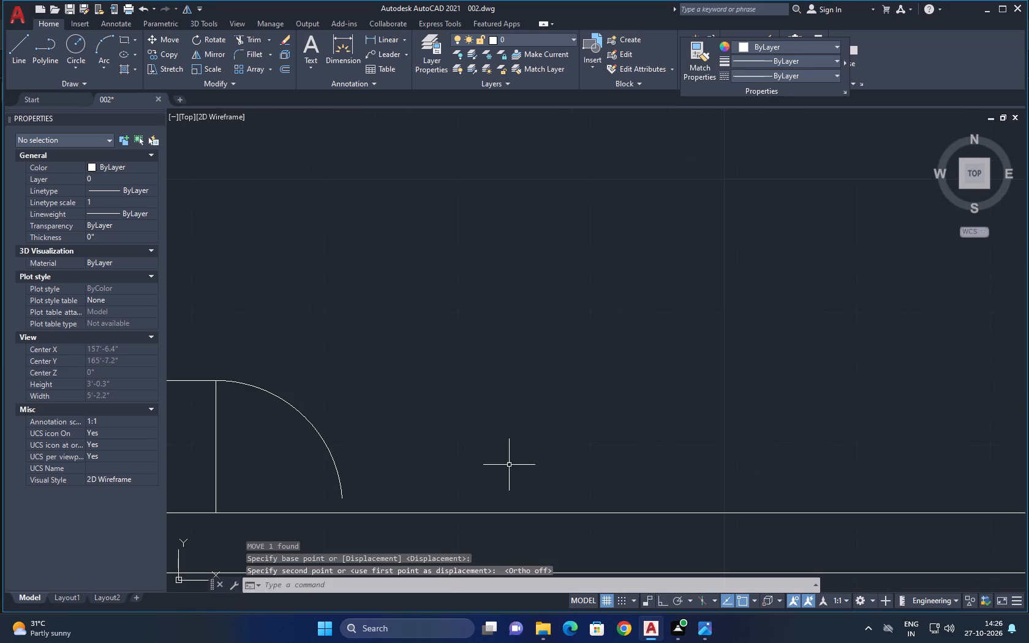
{"action": "left_click", "coordinate": [338, 489]}
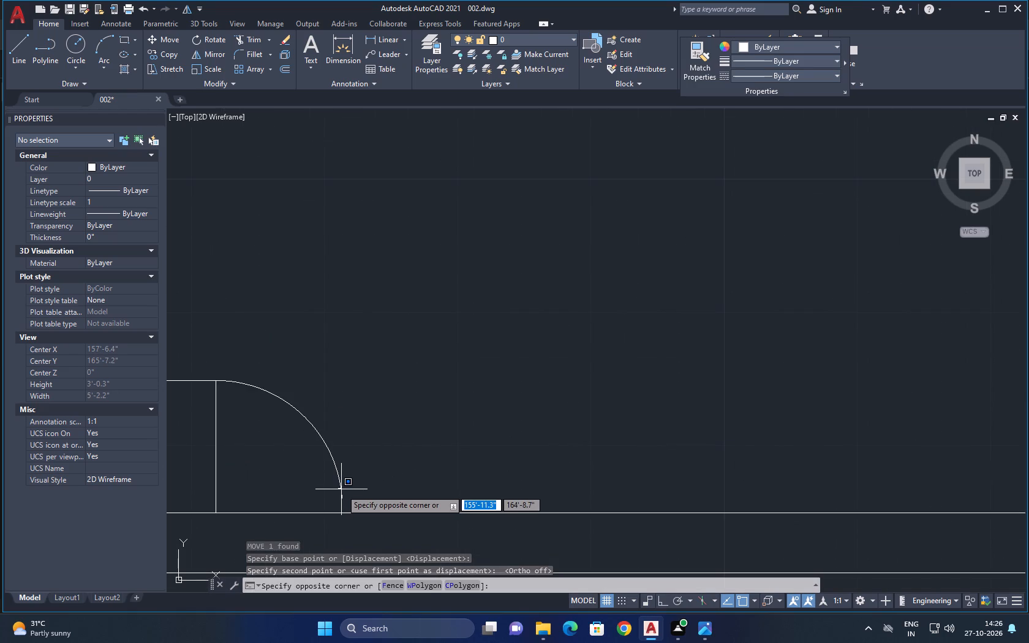
{"action": "left_click", "coordinate": [344, 489]}
{"action": "left_click", "coordinate": [343, 492]}
{"action": "left_click", "coordinate": [342, 493]}
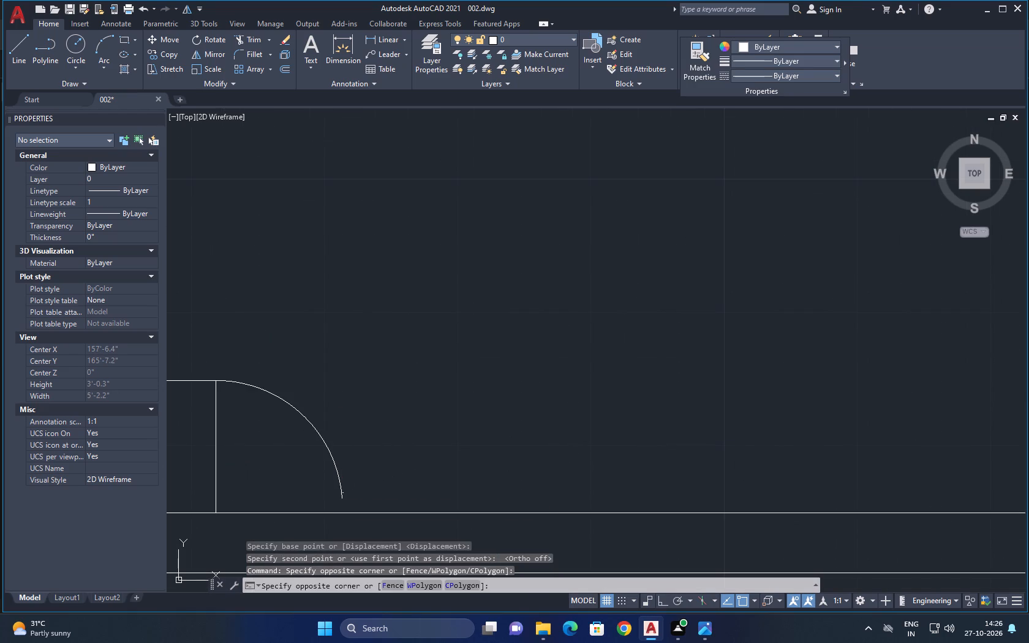
{"action": "left_click", "coordinate": [343, 495]}
{"action": "left_click", "coordinate": [344, 500]}
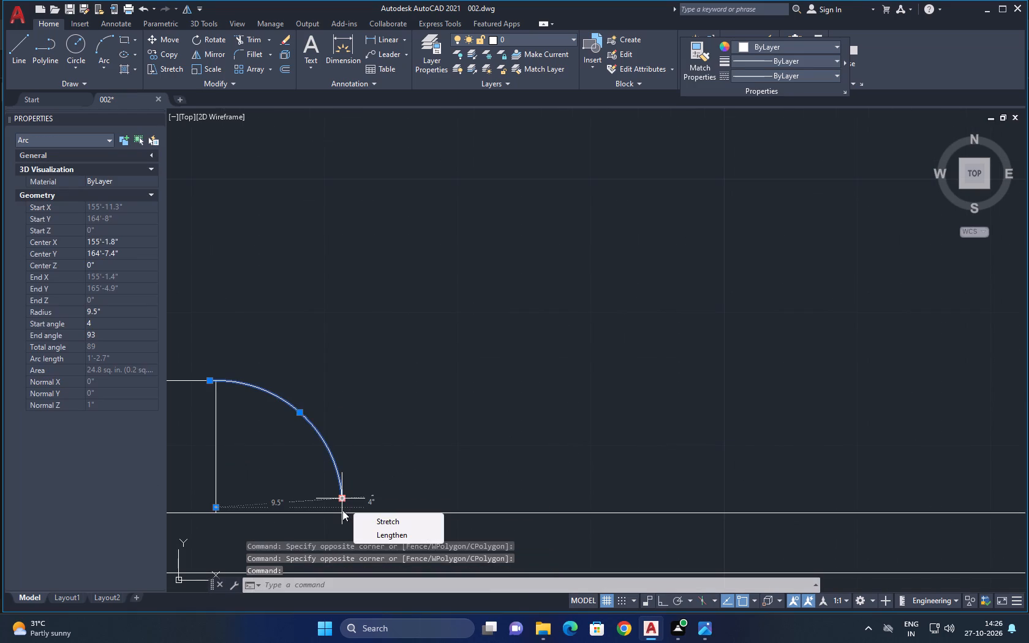
{"action": "scroll", "coordinate": [330, 479], "scroll_direction": "up", "scroll_amount": 1}
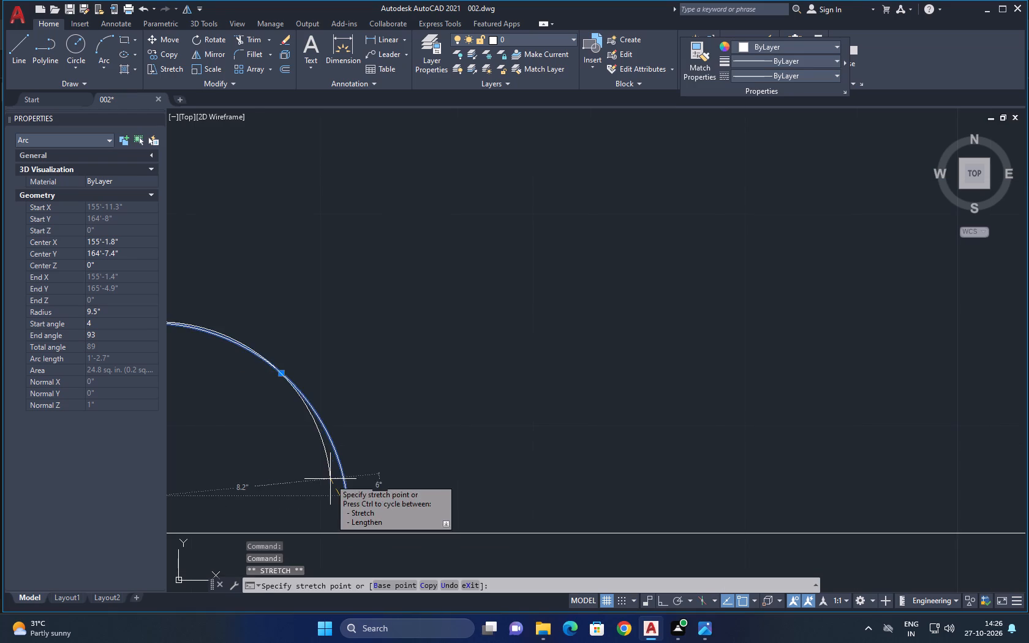
{"action": "middle_click_drag", "start_coordinate": [330, 479], "coordinate": [342, 382]}
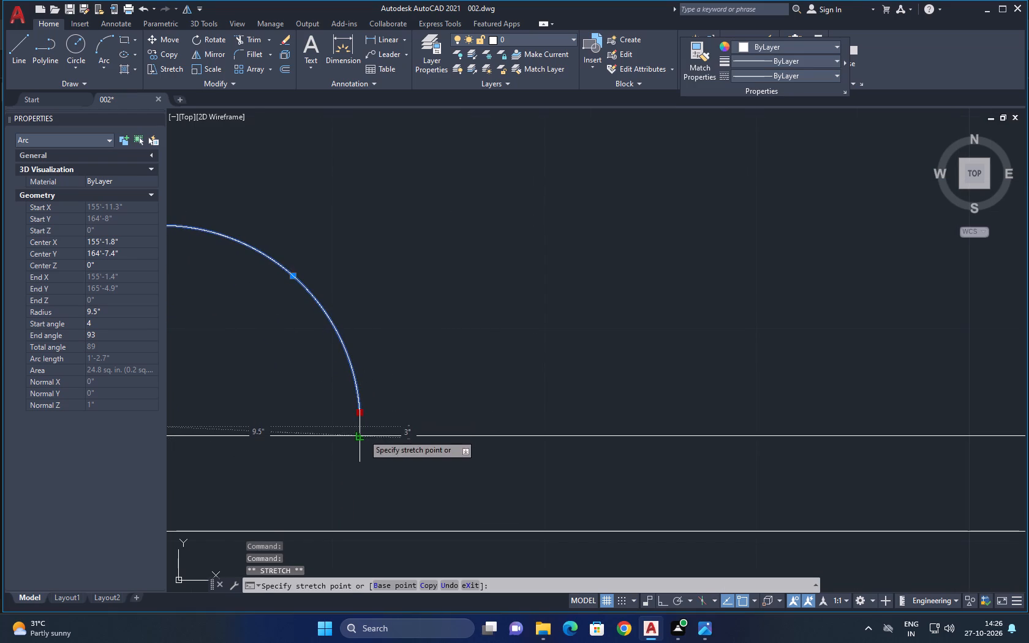
{"action": "left_click", "coordinate": [363, 434]}
{"action": "key", "text": "Escape"}
{"action": "scroll", "coordinate": [407, 461], "scroll_direction": "down", "scroll_amount": 4}
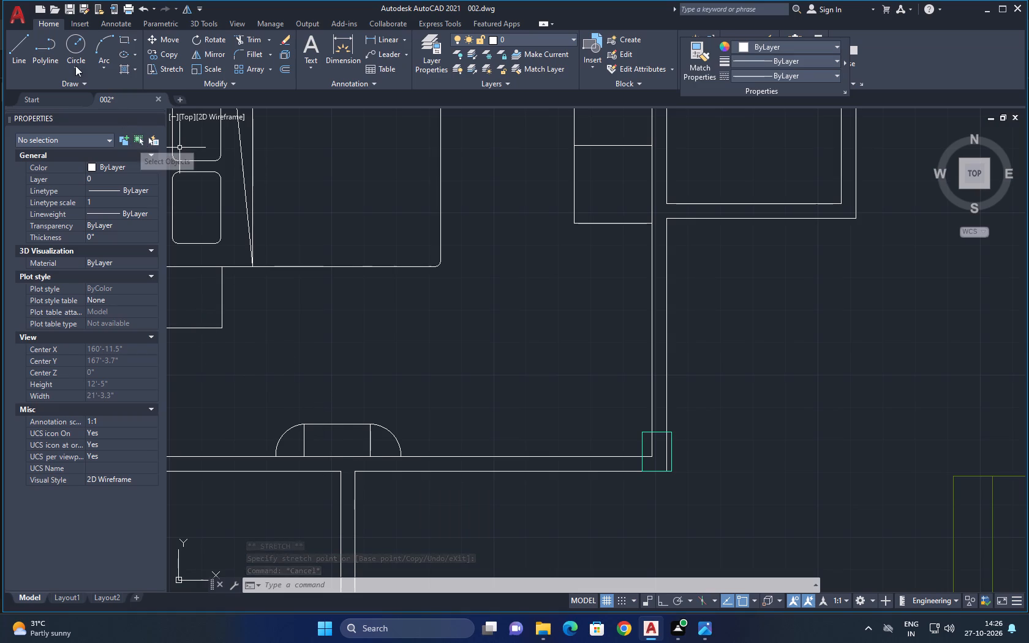
Draw a small circle of about 0.4" radius inside the unit's left rounded end, near the wall.
{"action": "left_click", "coordinate": [75, 48]}
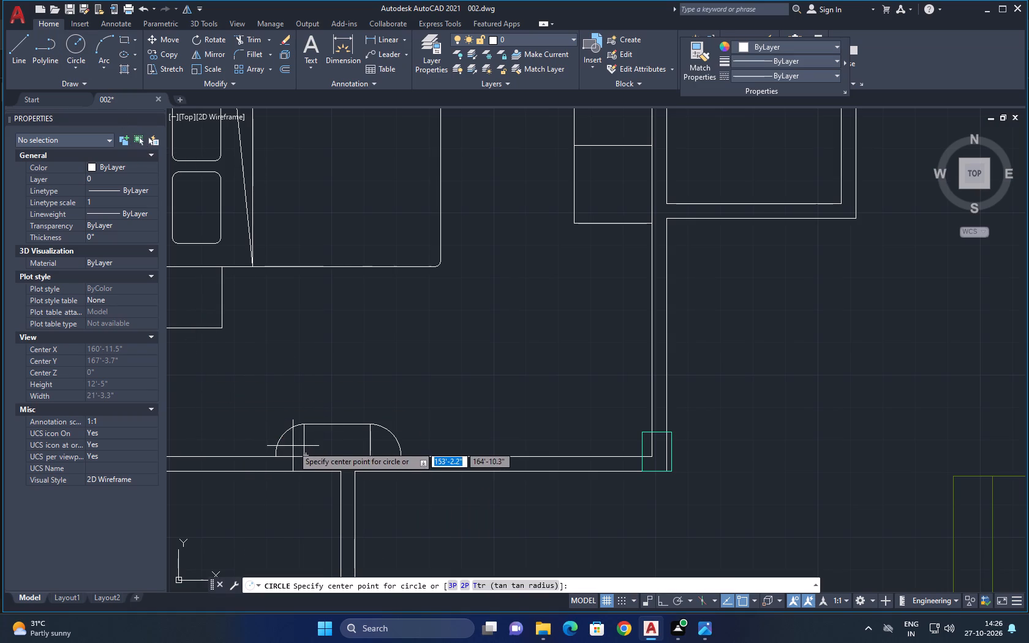
{"action": "left_click", "coordinate": [293, 445]}
{"action": "left_click", "coordinate": [294, 449]}
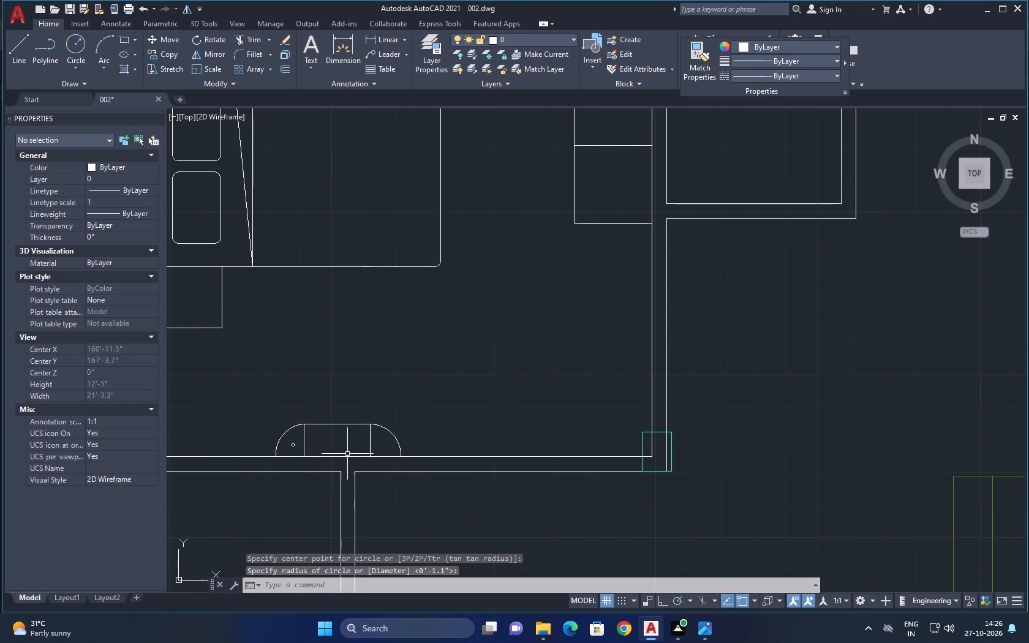
Draw a circle of about 0.8" radius inside the unit's right rounded end, near the wall.
{"action": "left_click", "coordinate": [383, 445]}
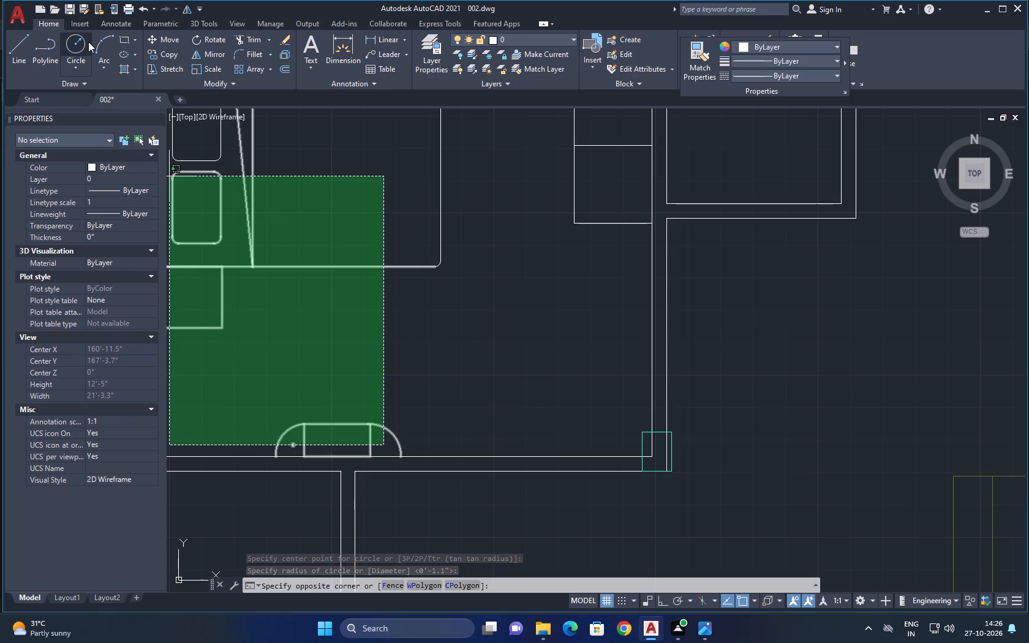
{"action": "left_click", "coordinate": [81, 42]}
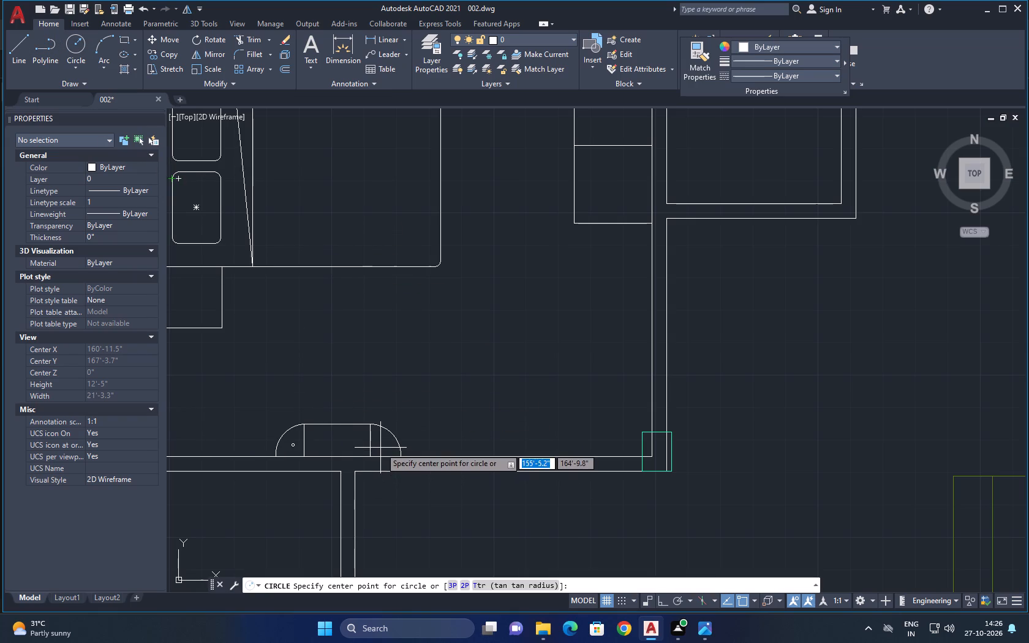
{"action": "left_click", "coordinate": [380, 448]}
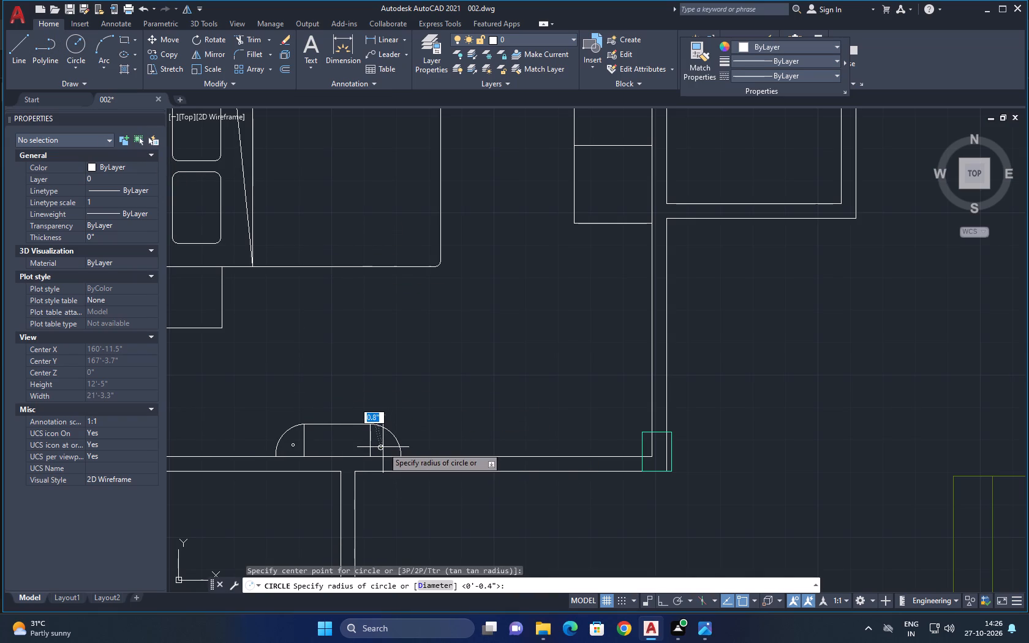
{"action": "left_click", "coordinate": [383, 447]}
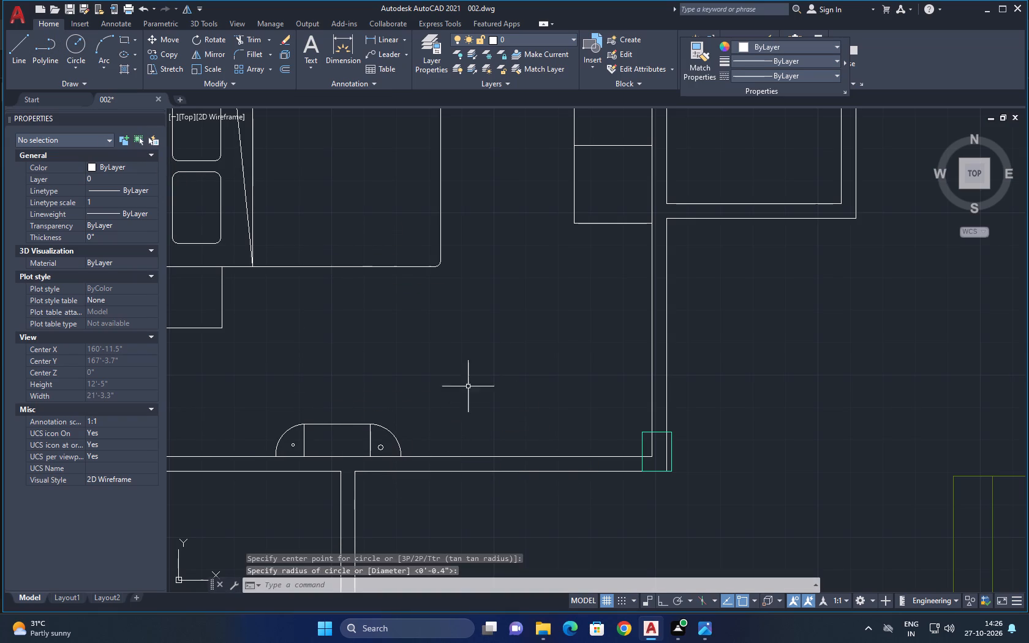
Shrink the circle in the unit's right rounded end to about 0.5" radius by stretching its lower quadrant toward the centre.
{"action": "scroll", "coordinate": [382, 468], "scroll_direction": "up", "scroll_amount": 3}
{"action": "left_click", "coordinate": [375, 425]}
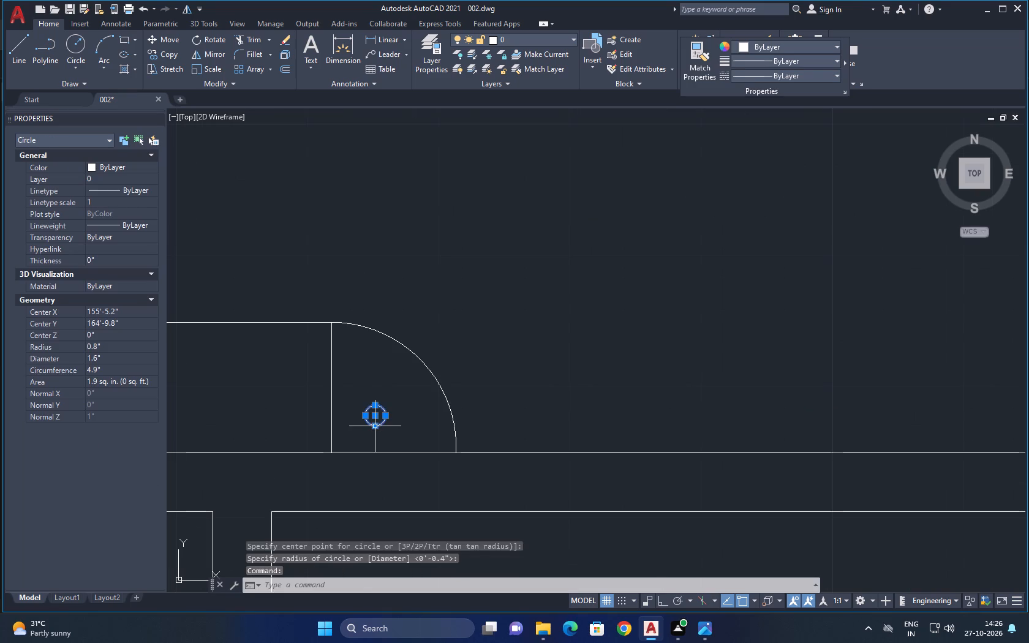
{"action": "left_click_drag", "start_coordinate": [375, 426], "coordinate": [375, 417]}
{"action": "left_click_drag", "start_coordinate": [375, 420], "coordinate": [375, 410]}
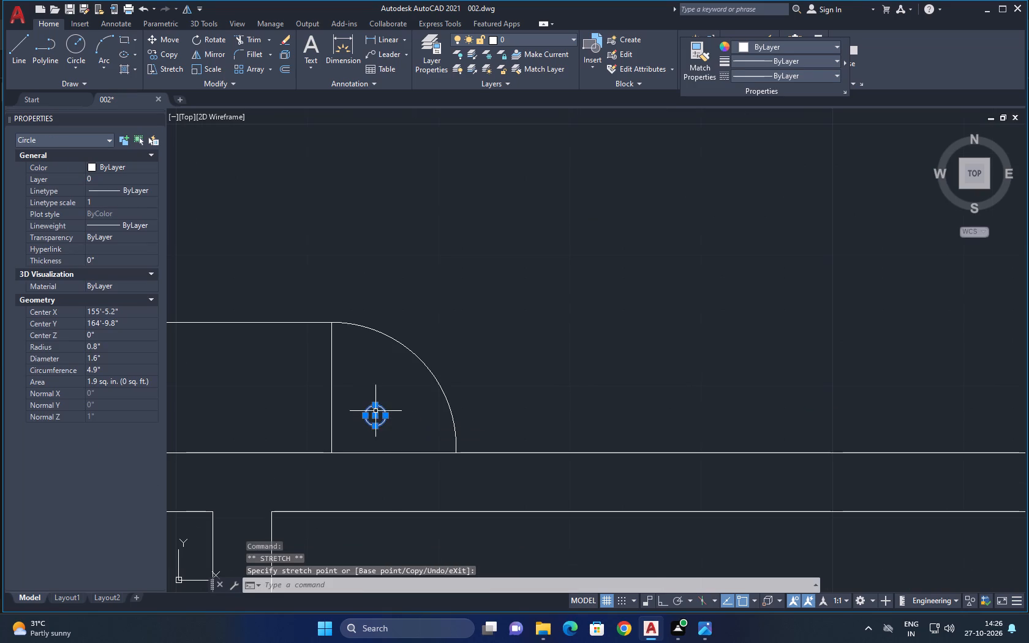
{"action": "left_click_drag", "start_coordinate": [375, 410], "coordinate": [376, 404]}
{"action": "left_click_drag", "start_coordinate": [375, 414], "coordinate": [375, 407]}
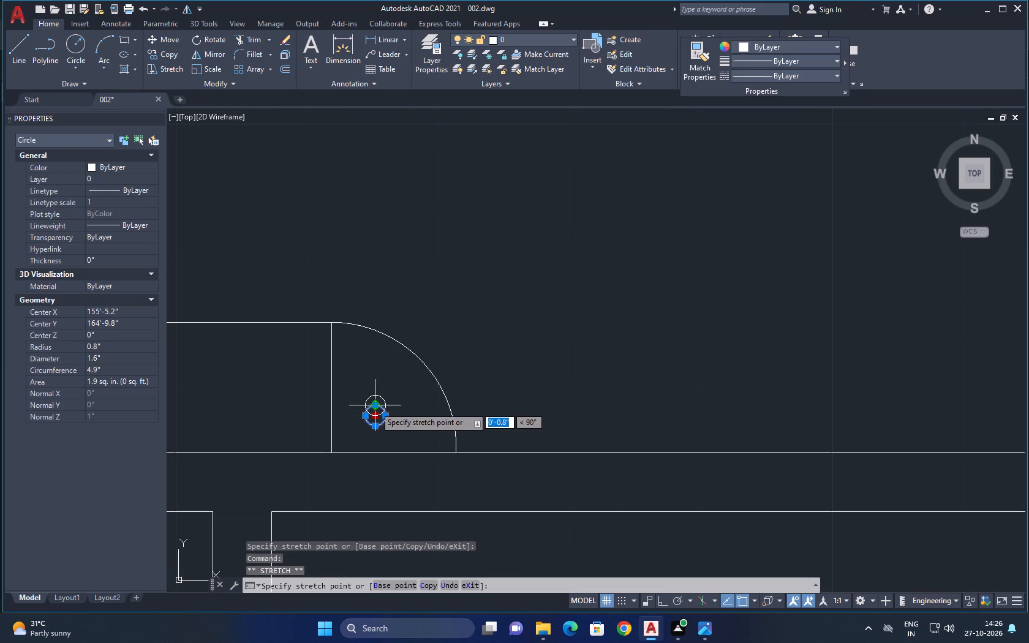
{"action": "key", "text": "Escape"}
{"action": "left_click_drag", "start_coordinate": [374, 426], "coordinate": [374, 422]}
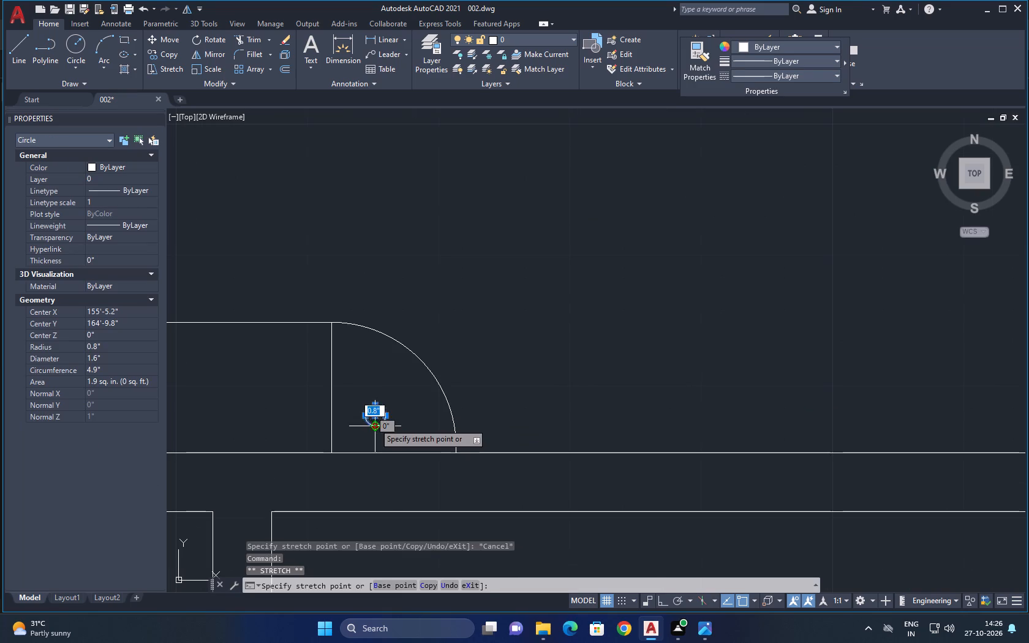
{"action": "left_click_drag", "start_coordinate": [374, 422], "coordinate": [374, 418]}
{"action": "left_click", "coordinate": [374, 418]}
{"action": "scroll", "coordinate": [374, 418], "scroll_direction": "up", "scroll_amount": 4}
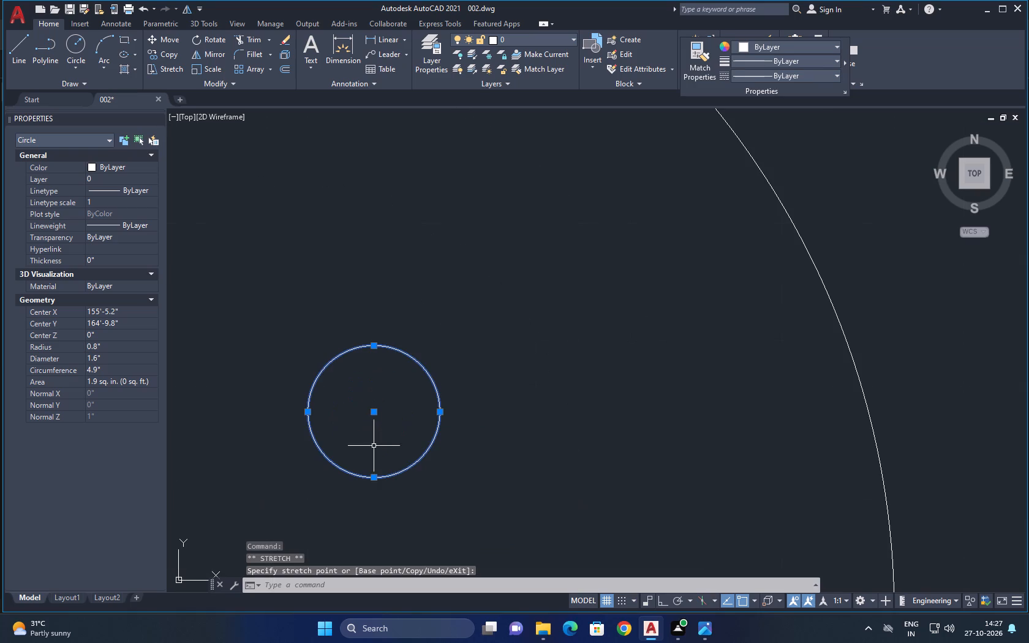
{"action": "left_click_drag", "start_coordinate": [375, 478], "coordinate": [374, 454]}
{"action": "key", "text": "Escape"}
{"action": "left_click_drag", "start_coordinate": [374, 476], "coordinate": [374, 457]}
{"action": "left_click", "coordinate": [374, 457]}
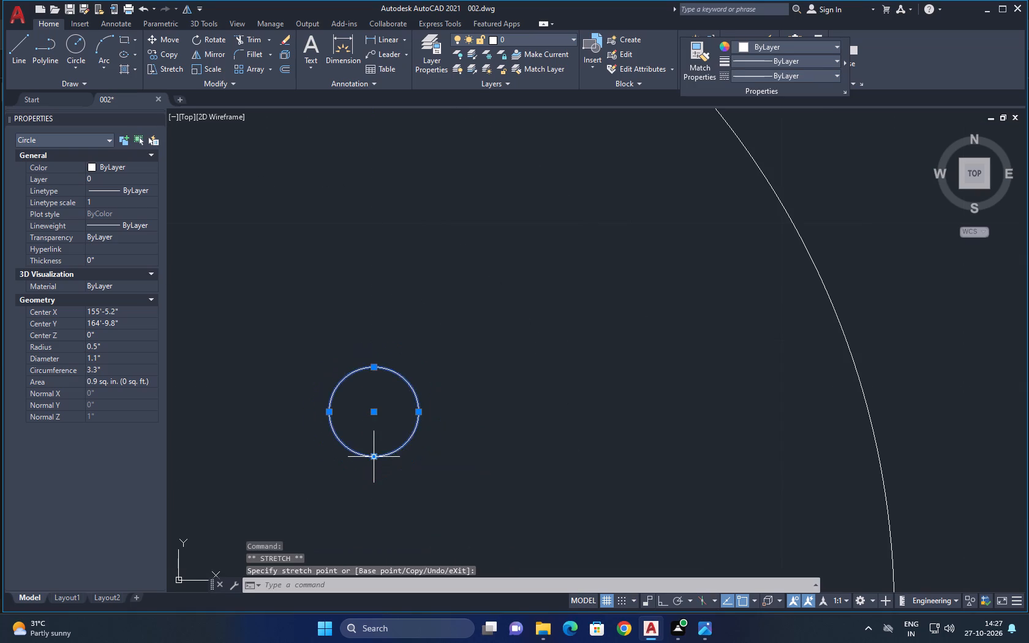
{"action": "scroll", "coordinate": [374, 457], "scroll_direction": "down", "scroll_amount": 6}
{"action": "key", "text": "Escape"}
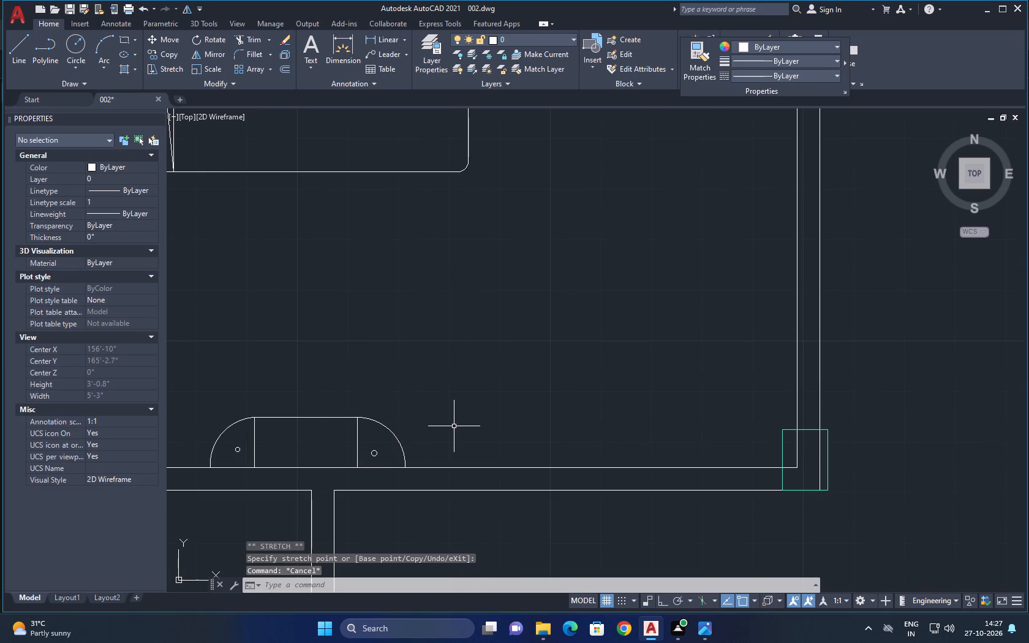
{"action": "scroll", "coordinate": [437, 436], "scroll_direction": "down", "scroll_amount": 2}
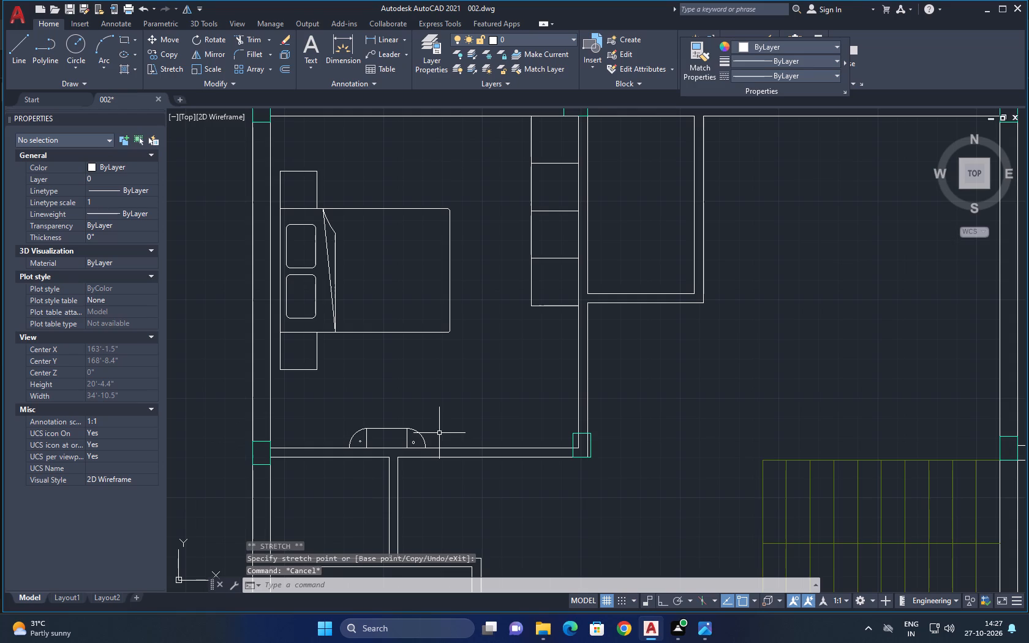
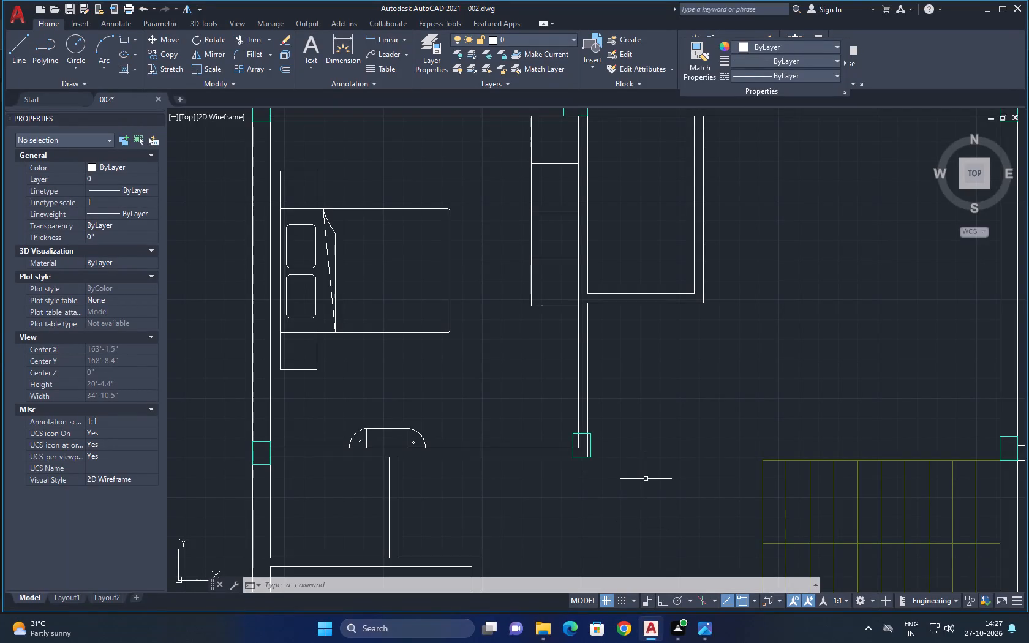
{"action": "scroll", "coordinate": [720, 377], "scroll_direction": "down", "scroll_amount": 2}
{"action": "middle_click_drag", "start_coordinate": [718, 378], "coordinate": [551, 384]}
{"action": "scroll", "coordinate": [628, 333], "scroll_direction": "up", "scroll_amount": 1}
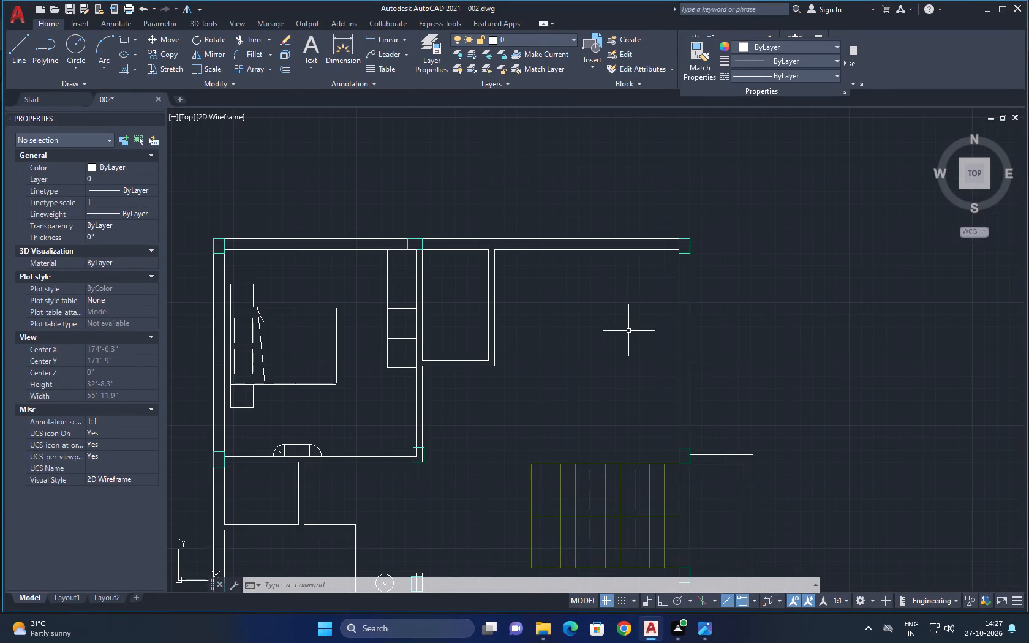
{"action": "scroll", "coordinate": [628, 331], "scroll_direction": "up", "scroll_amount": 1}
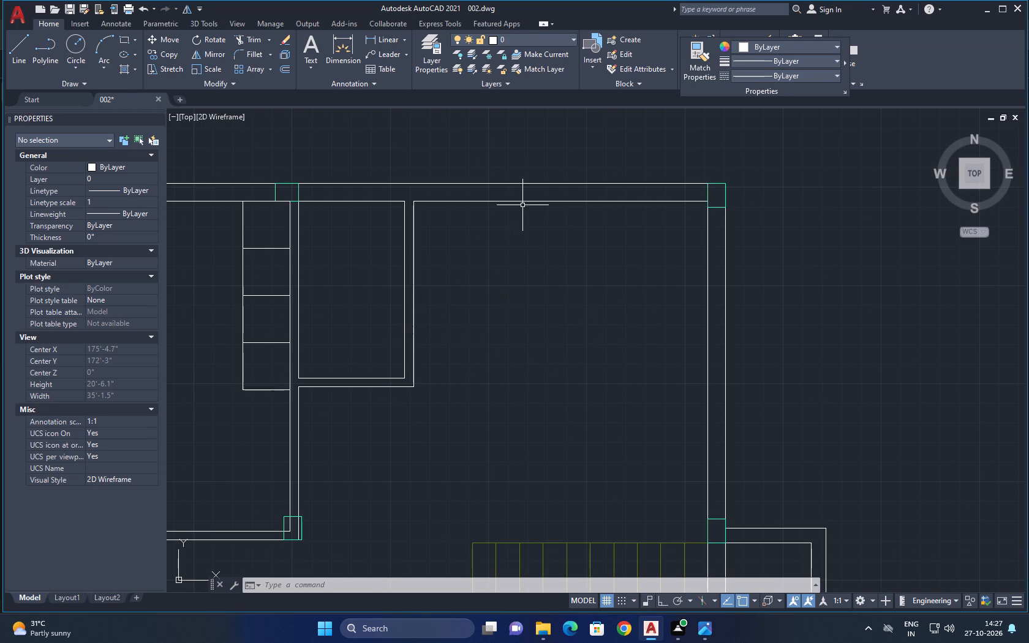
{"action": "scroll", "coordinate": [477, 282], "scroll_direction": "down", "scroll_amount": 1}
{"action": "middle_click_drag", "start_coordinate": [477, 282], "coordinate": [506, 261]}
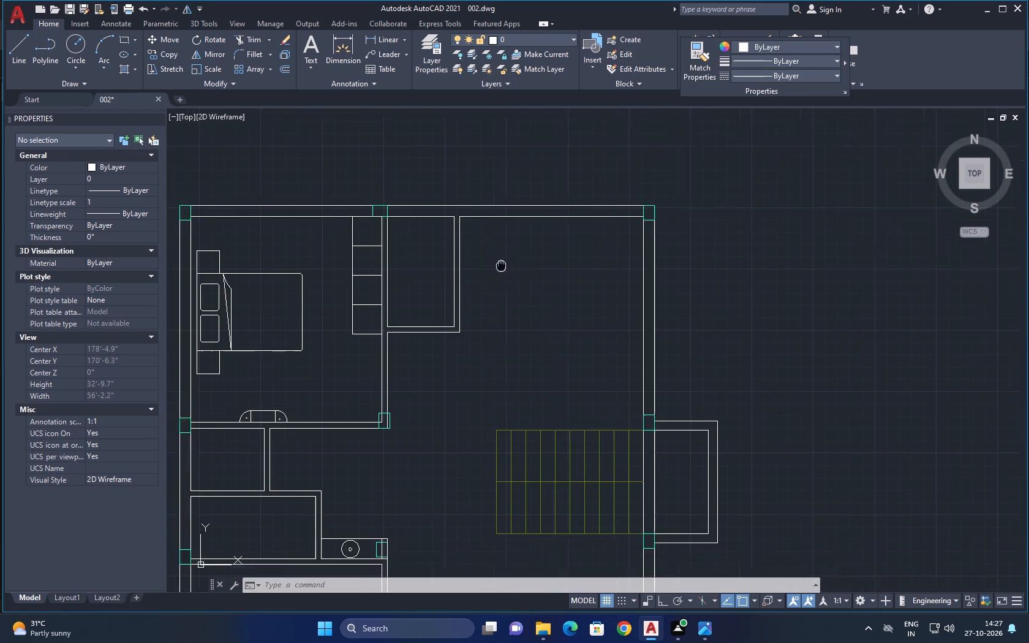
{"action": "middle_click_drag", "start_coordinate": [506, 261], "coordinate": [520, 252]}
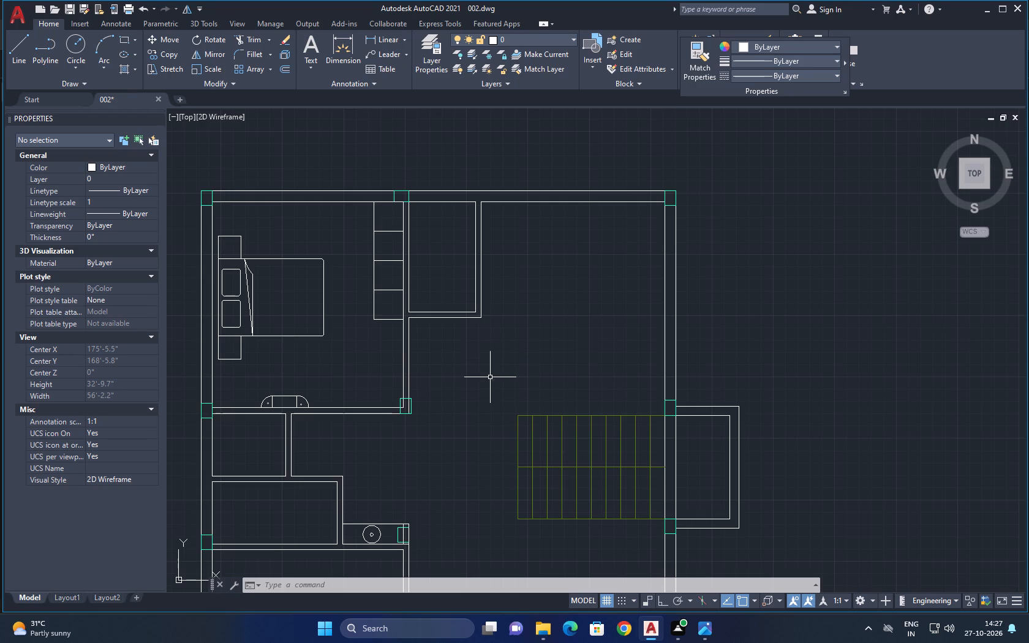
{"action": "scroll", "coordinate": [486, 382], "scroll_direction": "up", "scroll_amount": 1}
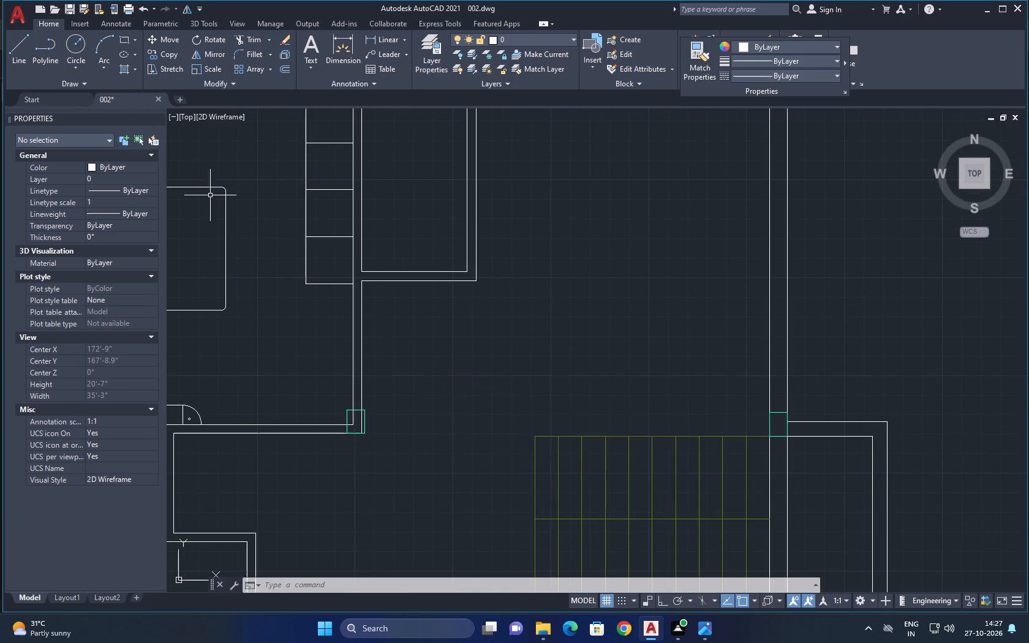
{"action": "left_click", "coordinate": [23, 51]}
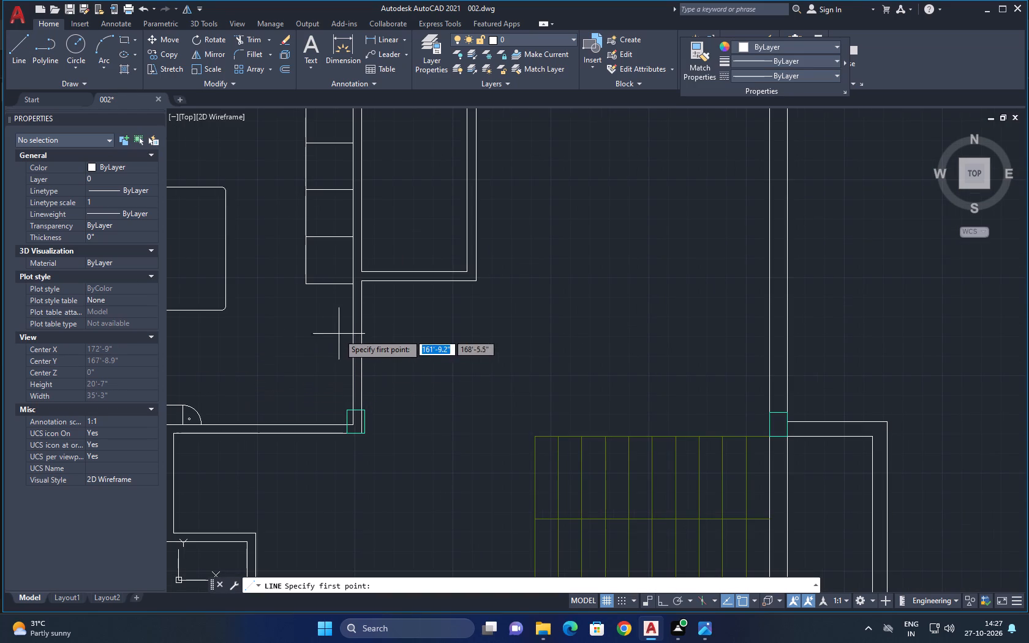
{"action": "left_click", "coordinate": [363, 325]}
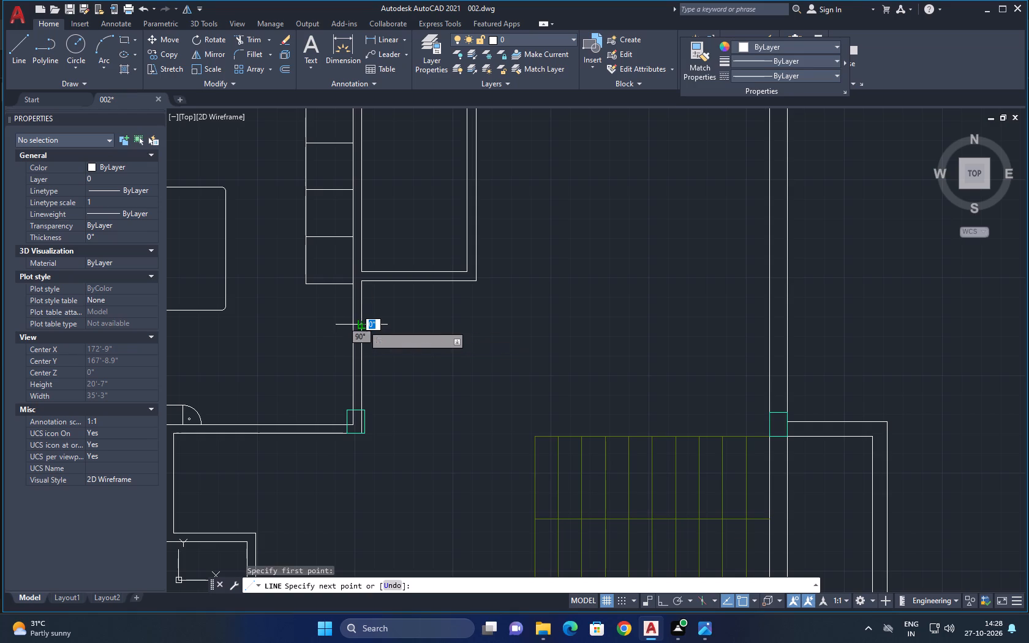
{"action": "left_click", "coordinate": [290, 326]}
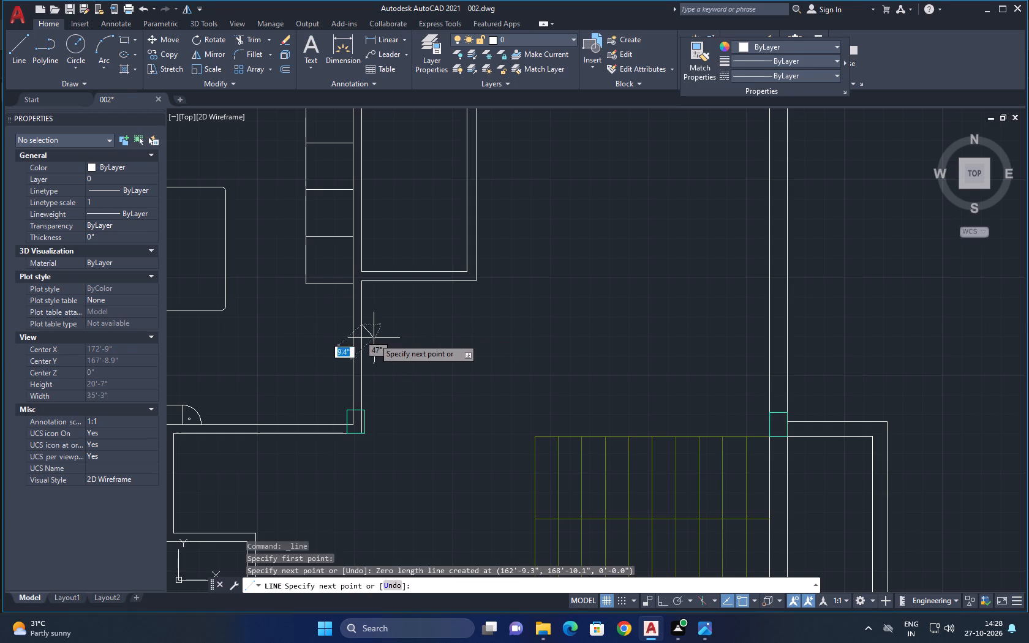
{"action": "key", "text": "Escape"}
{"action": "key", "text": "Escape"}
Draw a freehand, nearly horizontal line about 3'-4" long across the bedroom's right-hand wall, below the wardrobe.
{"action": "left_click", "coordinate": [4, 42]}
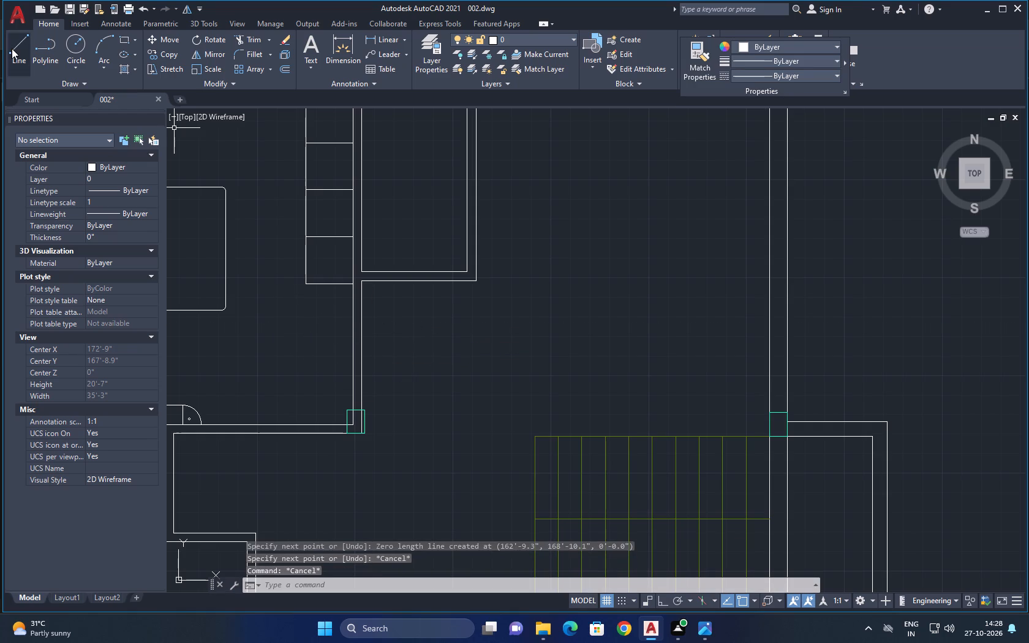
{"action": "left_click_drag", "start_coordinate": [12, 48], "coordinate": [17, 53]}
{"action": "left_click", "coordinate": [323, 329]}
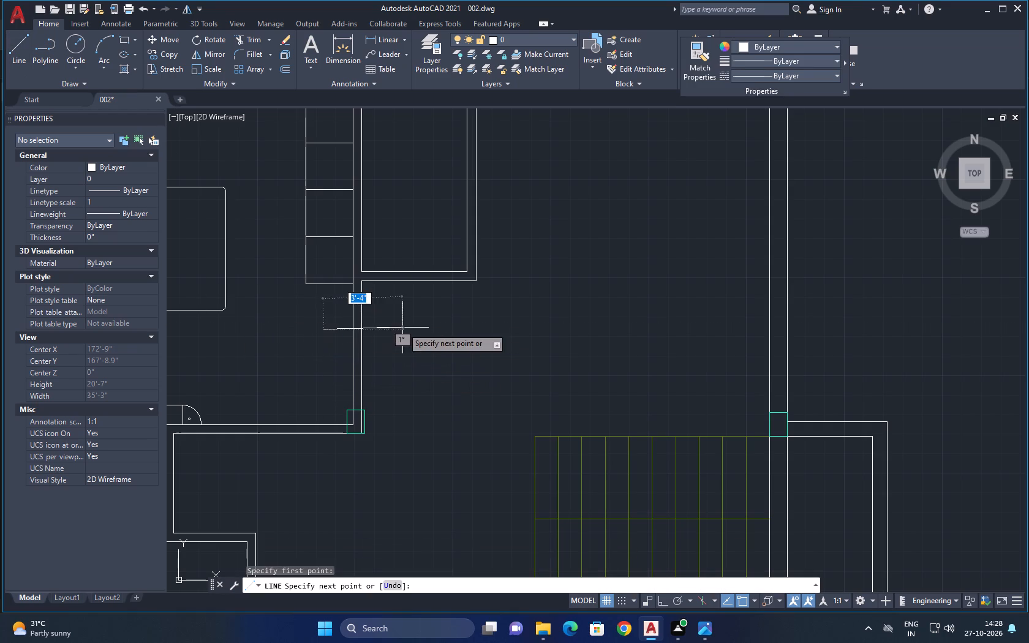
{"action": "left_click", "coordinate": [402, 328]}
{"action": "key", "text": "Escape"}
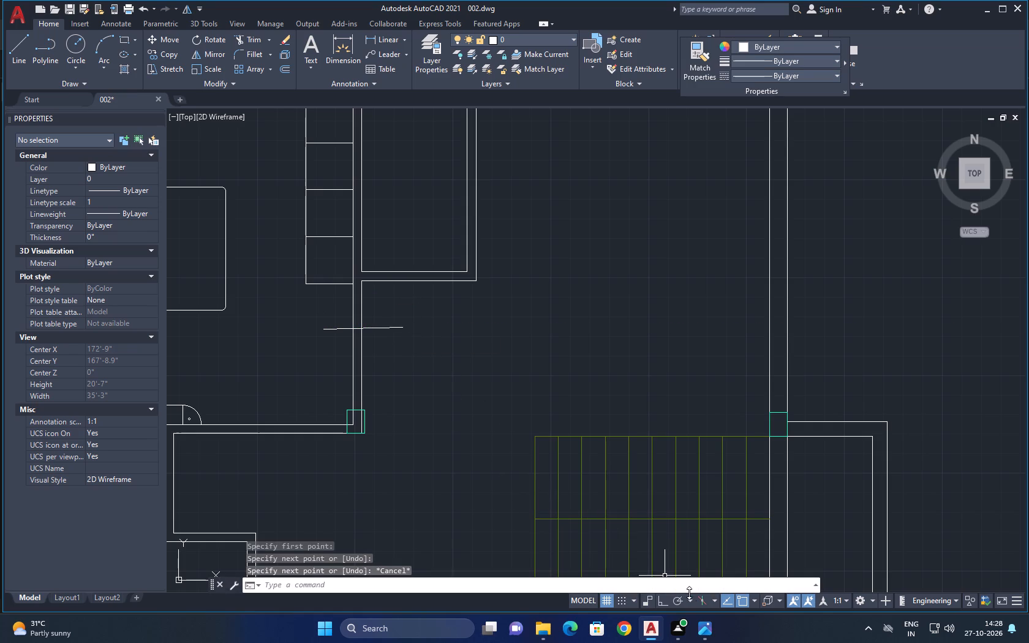
Turn on Ortho mode.
{"action": "left_click", "coordinate": [666, 600]}
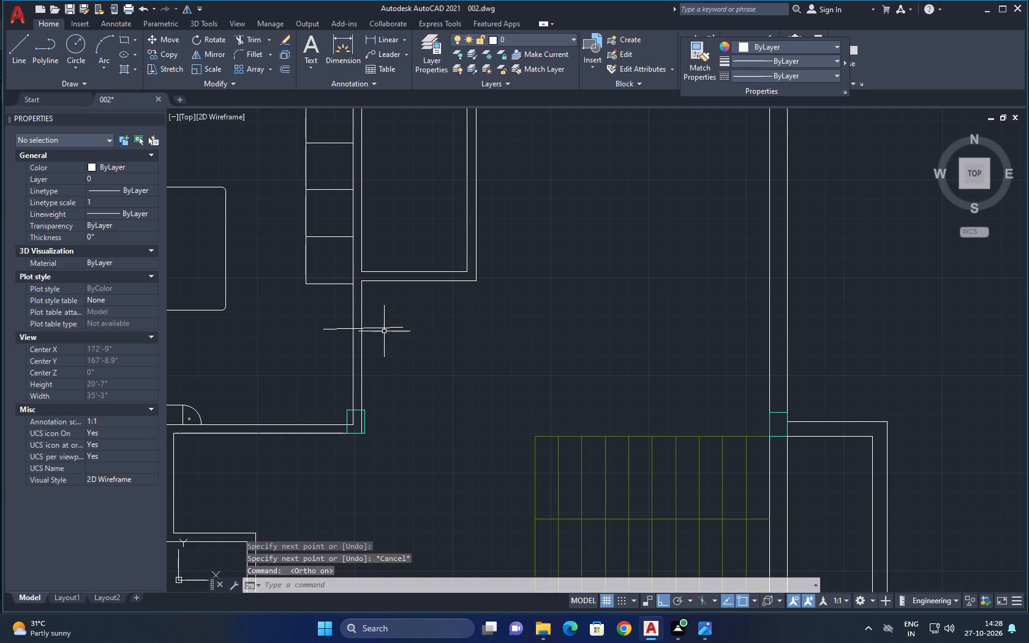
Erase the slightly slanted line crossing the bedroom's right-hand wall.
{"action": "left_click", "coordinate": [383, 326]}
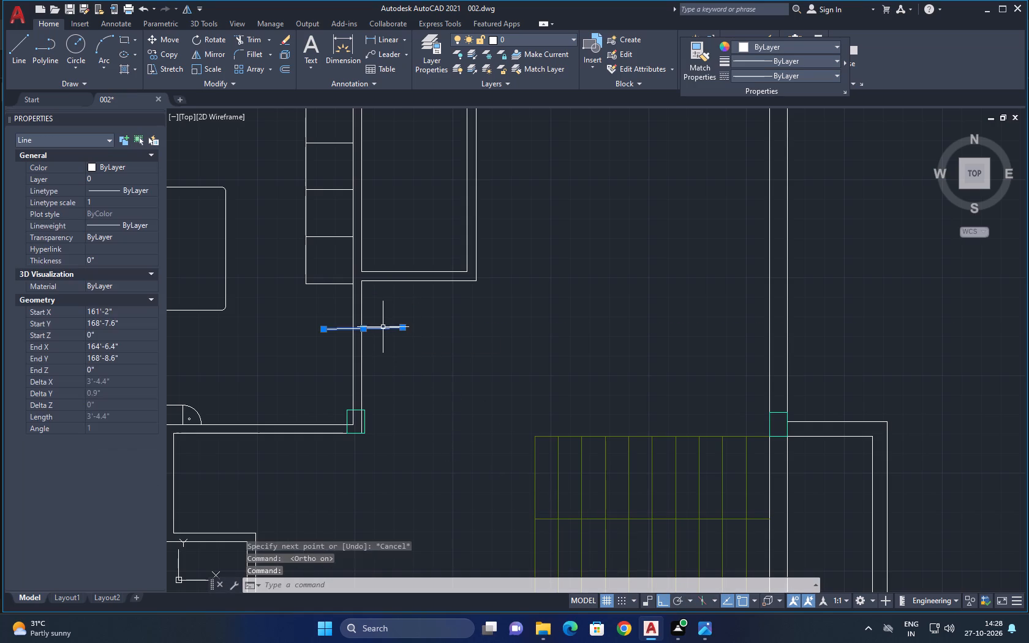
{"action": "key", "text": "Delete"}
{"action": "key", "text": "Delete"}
Draw a straight horizontal line across the bedroom's right-hand double wall, a little below the wardrobe.
{"action": "left_click", "coordinate": [18, 50]}
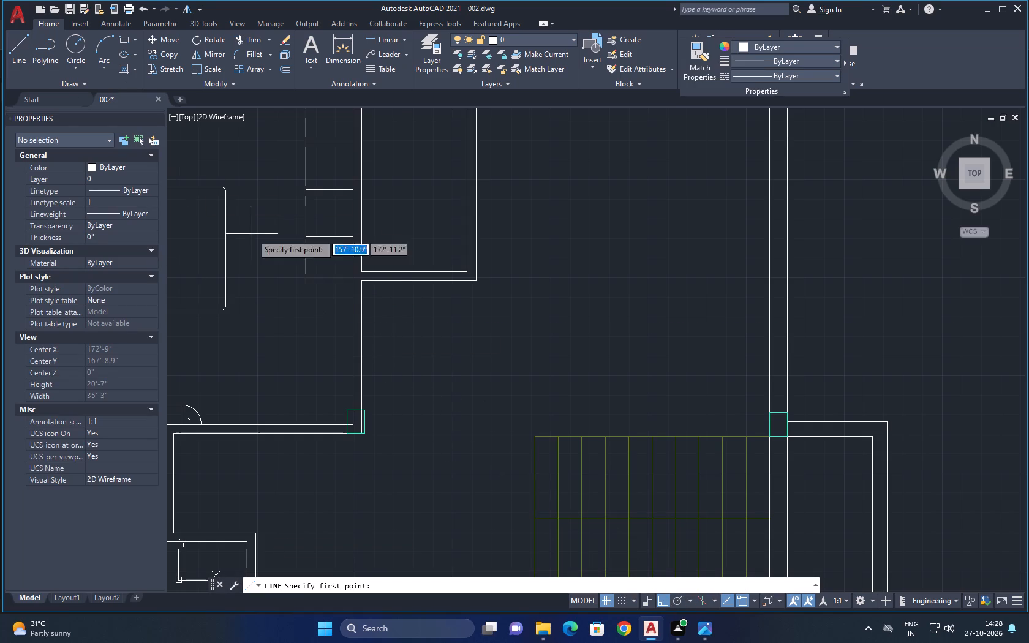
{"action": "left_click", "coordinate": [301, 326]}
{"action": "left_click", "coordinate": [478, 326]}
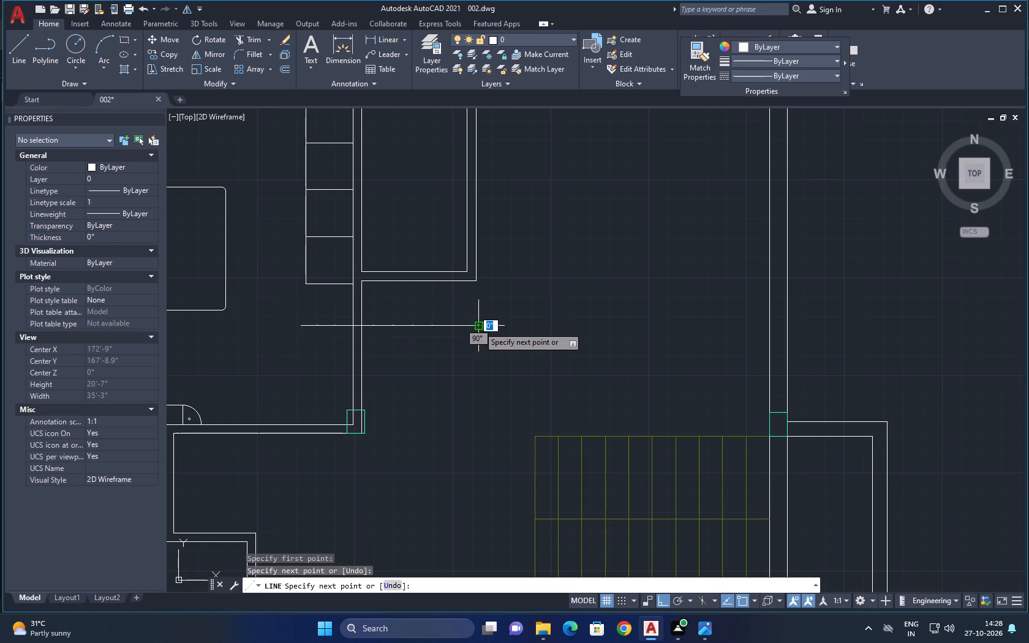
{"action": "key", "text": "Escape"}
Trim the new line's overhangs on both sides of the bedroom wall and the inner wall line between it and the corner column.
{"action": "type", "text": "tr"}
{"action": "key", "text": "space"}
{"action": "left_click_drag", "start_coordinate": [437, 316], "coordinate": [418, 340]}
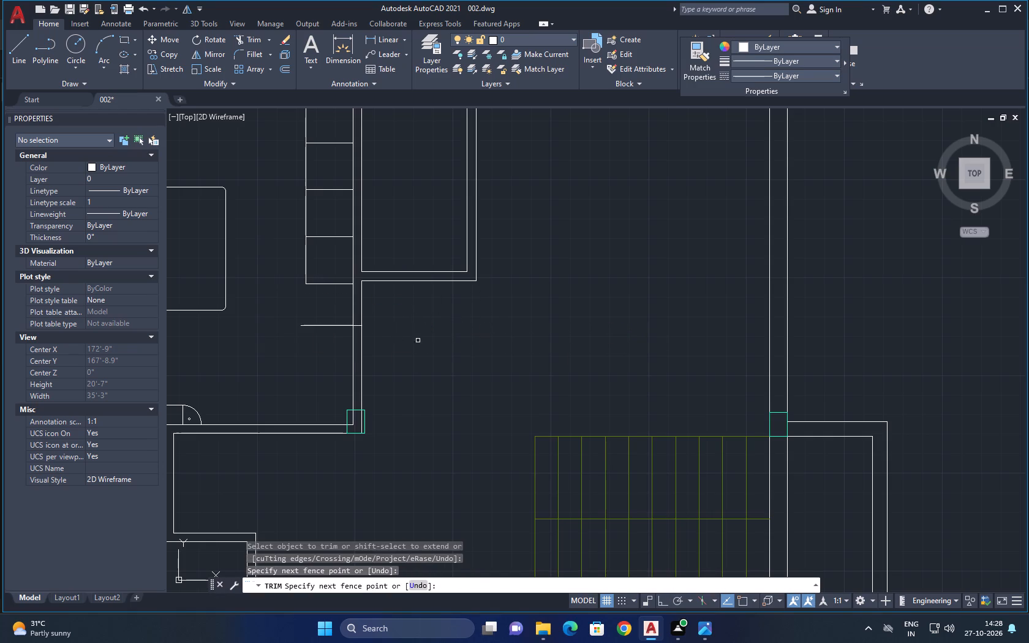
{"action": "left_click_drag", "start_coordinate": [299, 311], "coordinate": [358, 344]}
{"action": "key", "text": "Escape"}
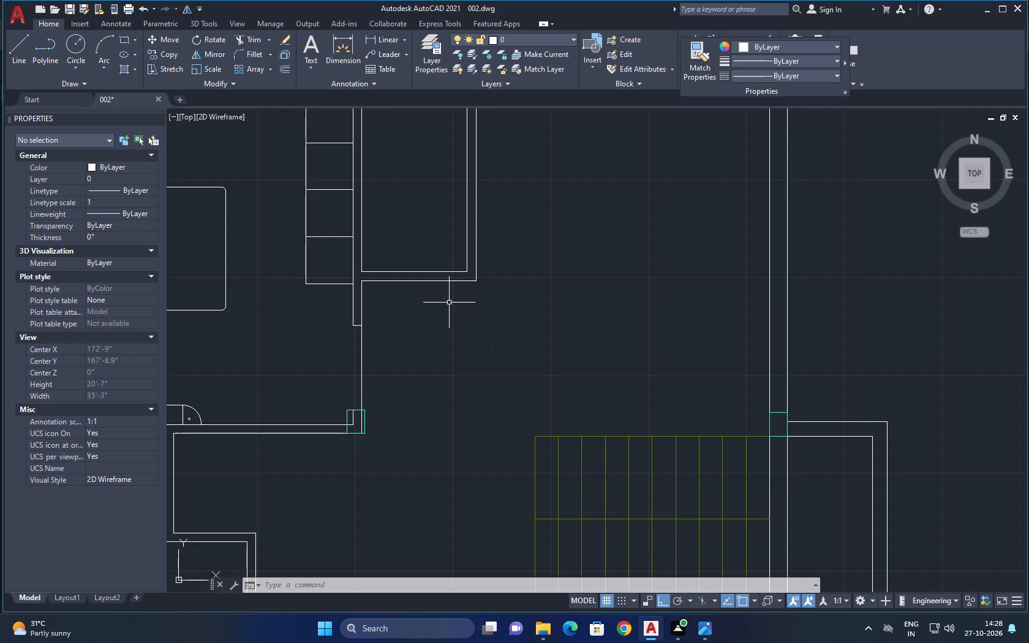
Draw a horizontal line about 4'-11" long across the right-hand wall of the small room beside the wardrobe.
{"action": "left_click", "coordinate": [13, 41]}
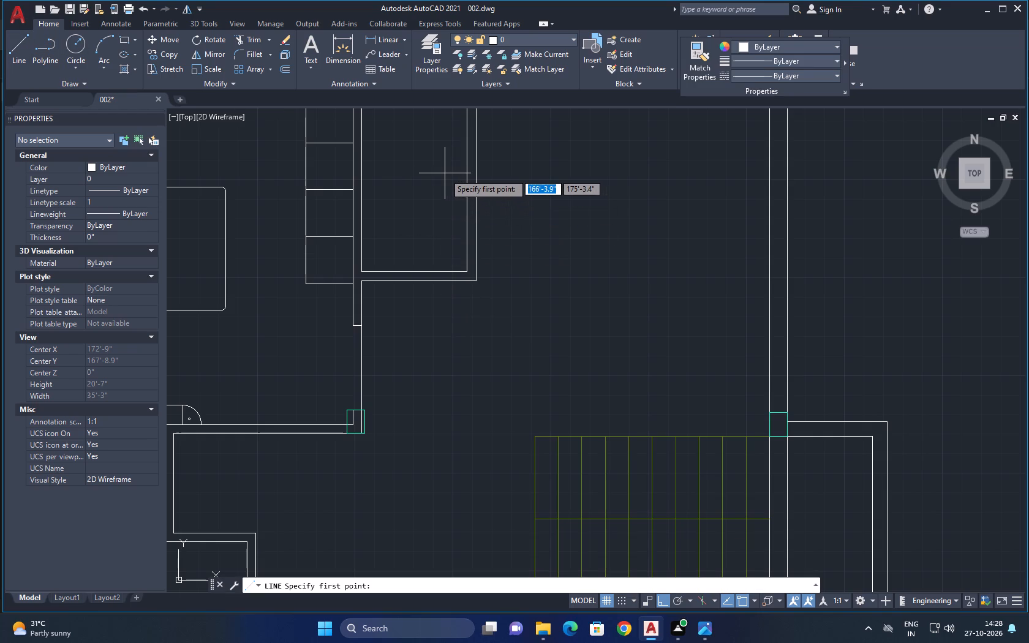
{"action": "left_click", "coordinate": [445, 173]}
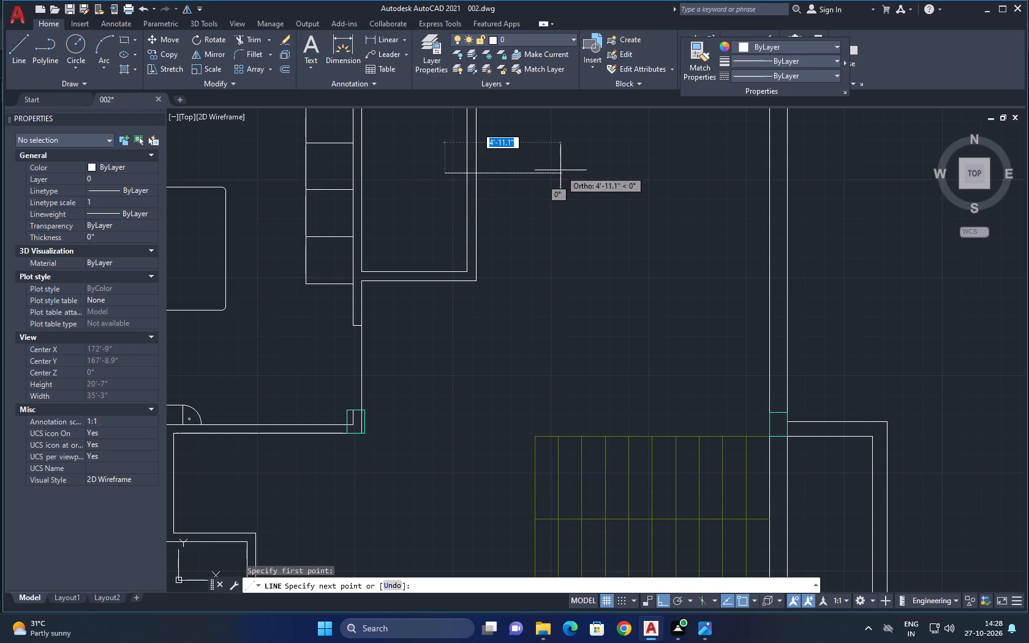
{"action": "left_click", "coordinate": [560, 170]}
{"action": "key", "text": "Escape"}
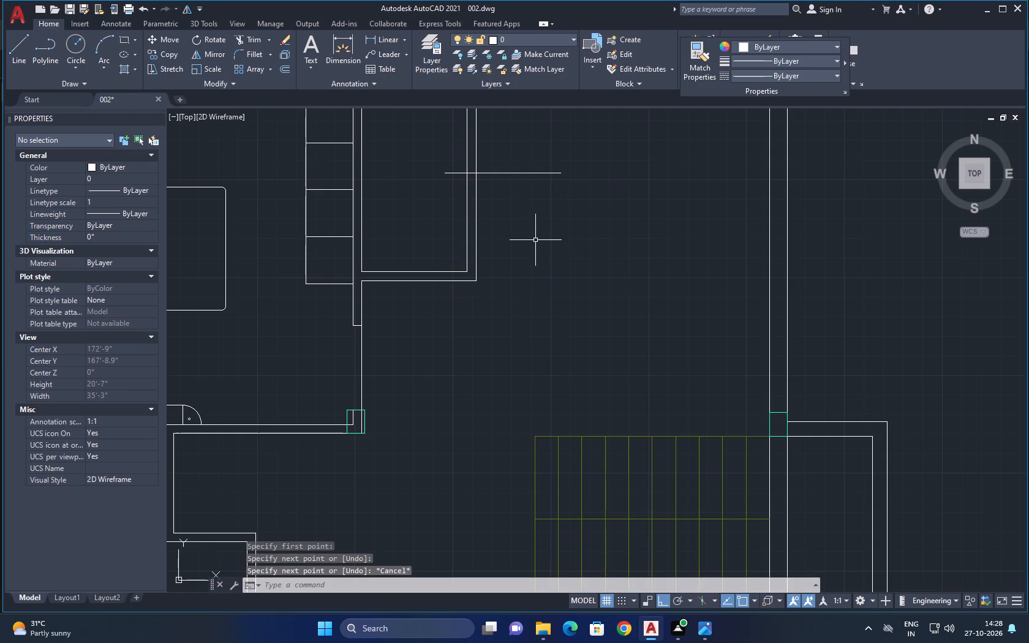
Stretch the left end of the horizontal wall line 4.5" to meet the adjoining line, closing the gap under the partition below the bedroom.
{"action": "scroll", "coordinate": [536, 241], "scroll_direction": "down", "scroll_amount": 1}
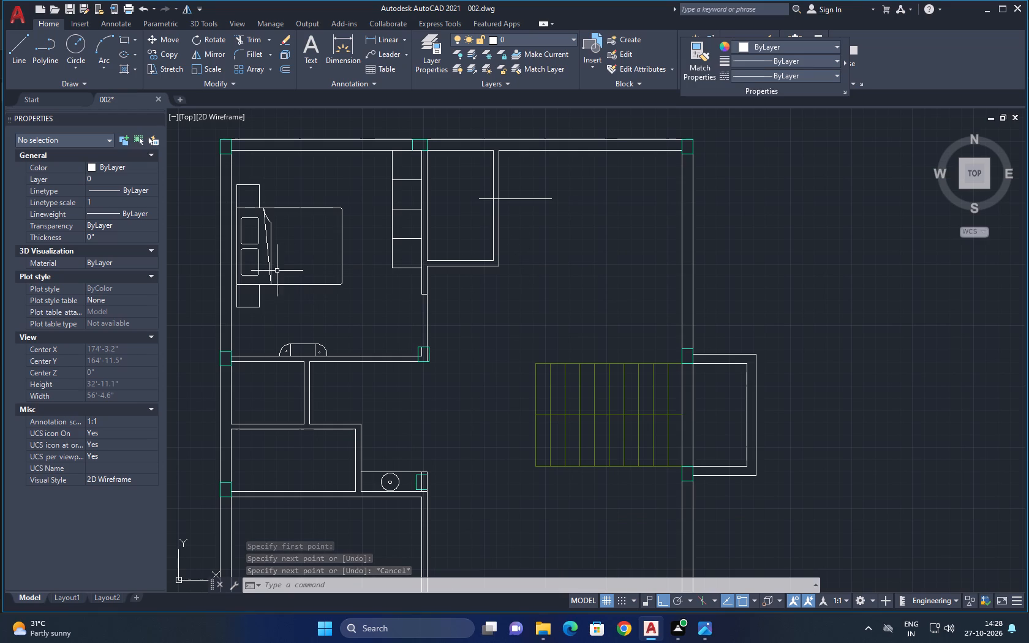
{"action": "middle_click_drag", "start_coordinate": [323, 373], "coordinate": [341, 235]}
{"action": "scroll", "coordinate": [337, 261], "scroll_direction": "up", "scroll_amount": 2}
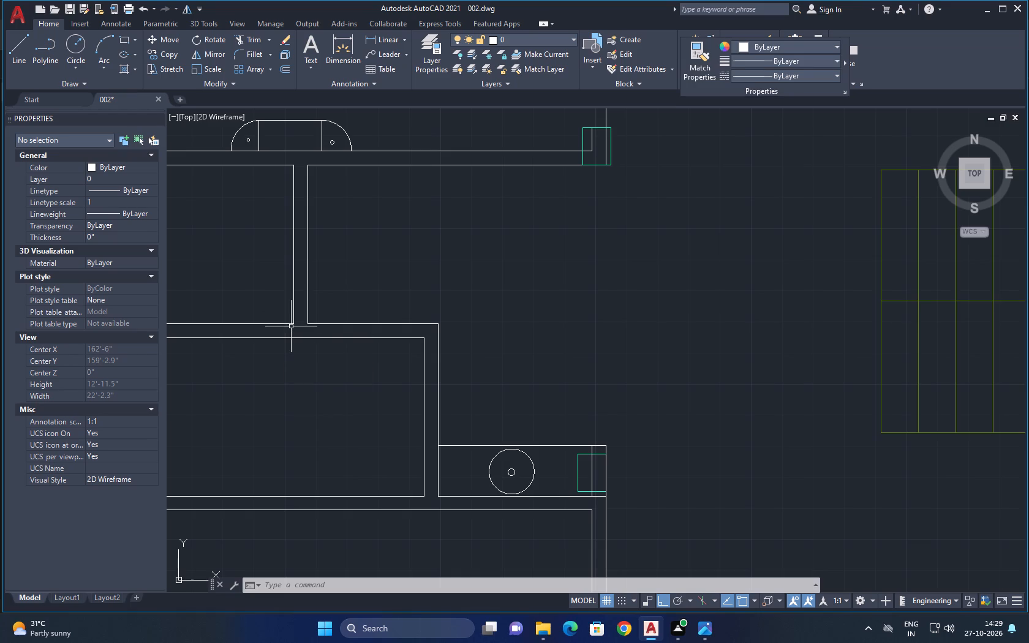
{"action": "left_click", "coordinate": [328, 324]}
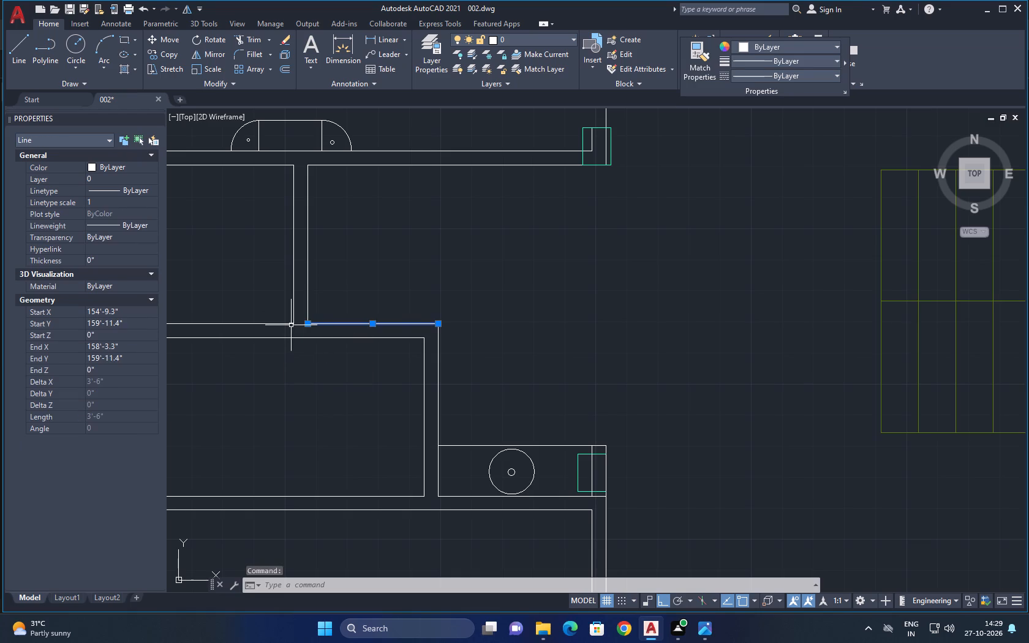
{"action": "left_click", "coordinate": [288, 325]}
{"action": "left_click", "coordinate": [305, 325]}
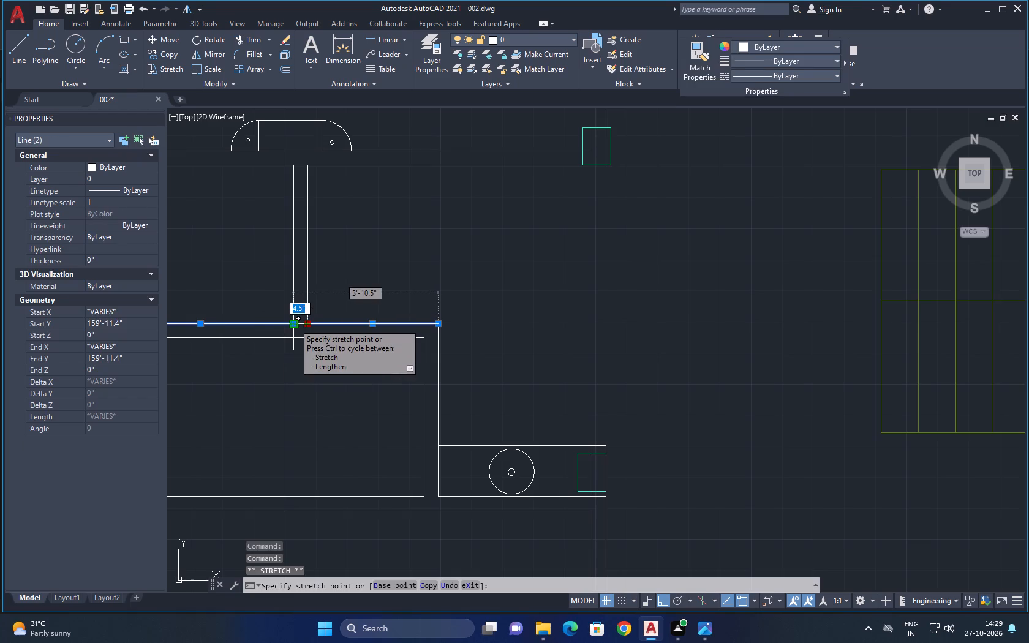
{"action": "left_click", "coordinate": [294, 323]}
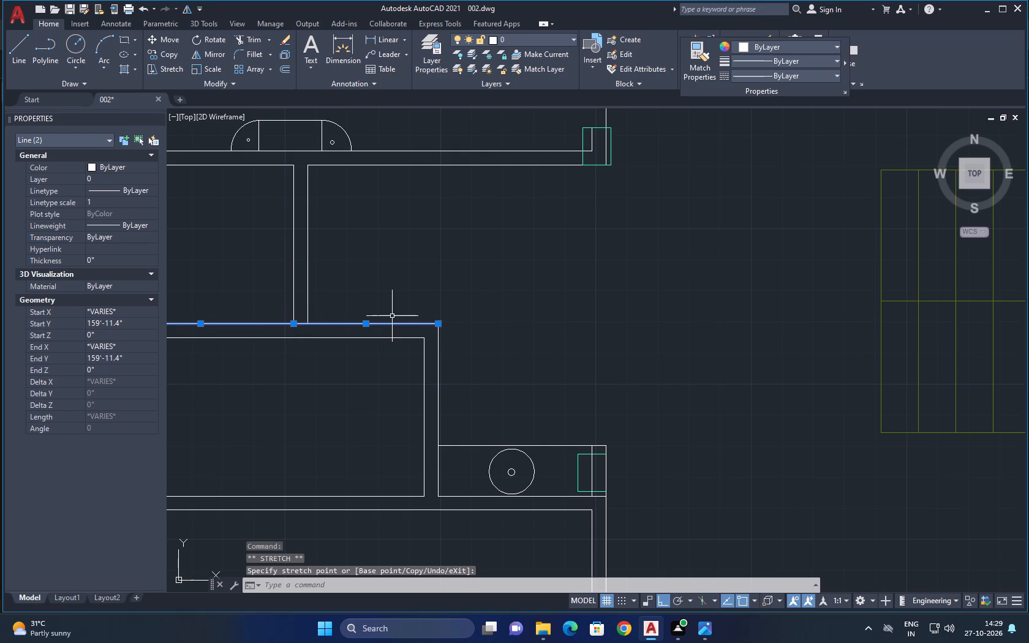
{"action": "key", "text": "Escape"}
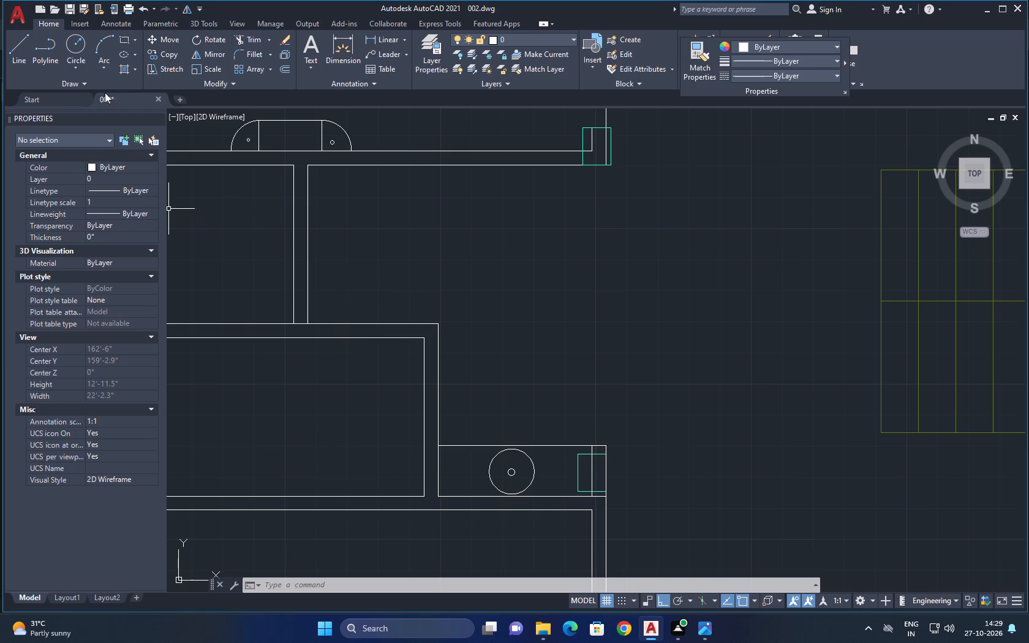
Draw a horizontal line across the vertical partition below the bedroom, somewhat above its middle.
{"action": "left_click_drag", "start_coordinate": [12, 43], "coordinate": [15, 53]}
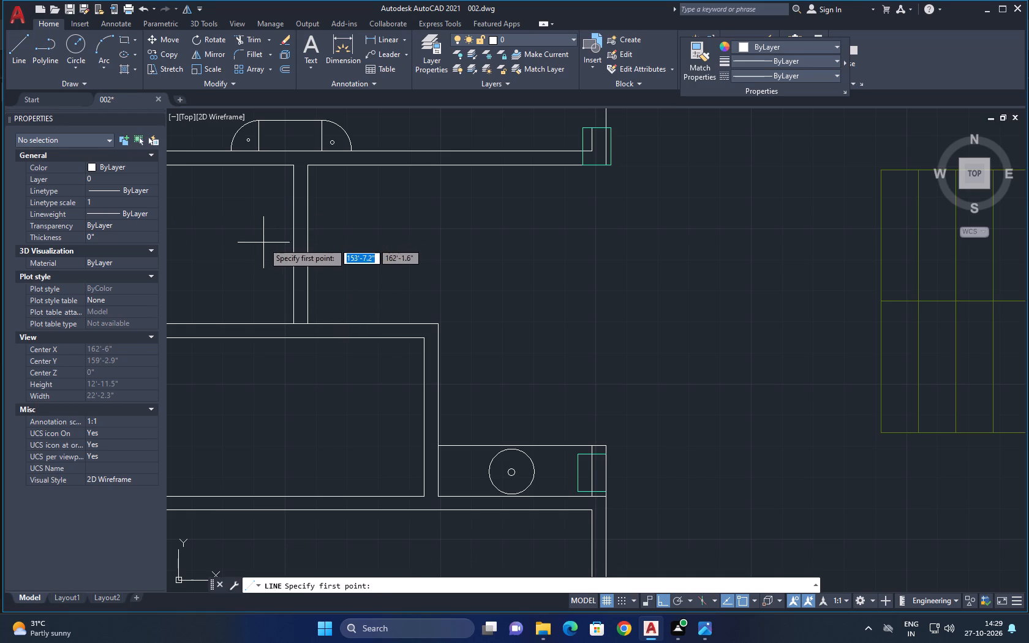
{"action": "left_click", "coordinate": [273, 232]}
{"action": "left_click", "coordinate": [360, 231]}
{"action": "key", "text": "Escape"}
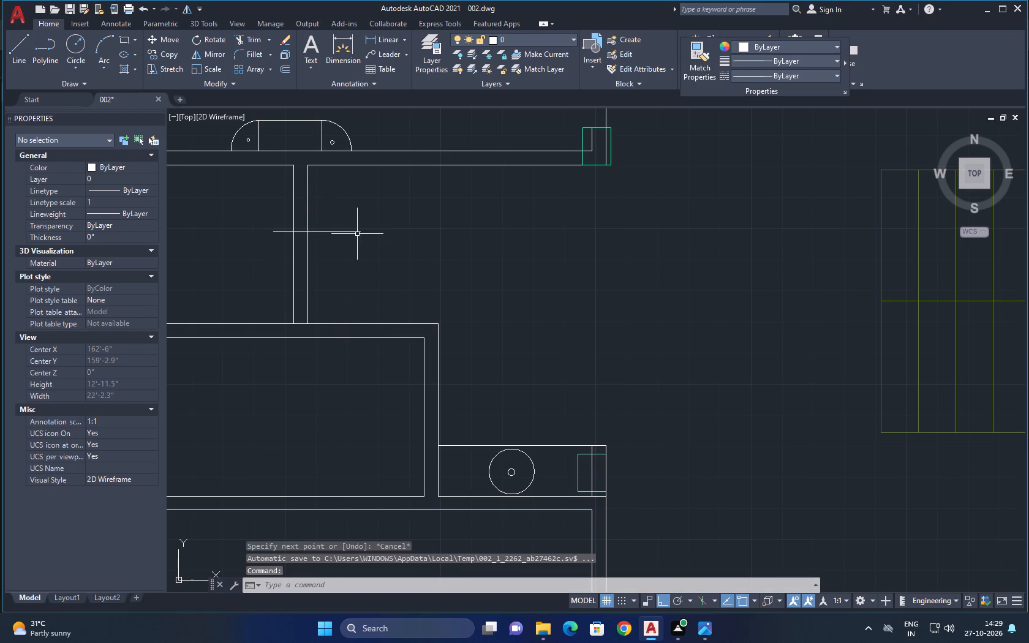
Trim the new line's overhangs outside the partition and the partition's left-hand line below it.
{"action": "type", "text": "tr"}
{"action": "key", "text": "space"}
{"action": "key", "text": "space"}
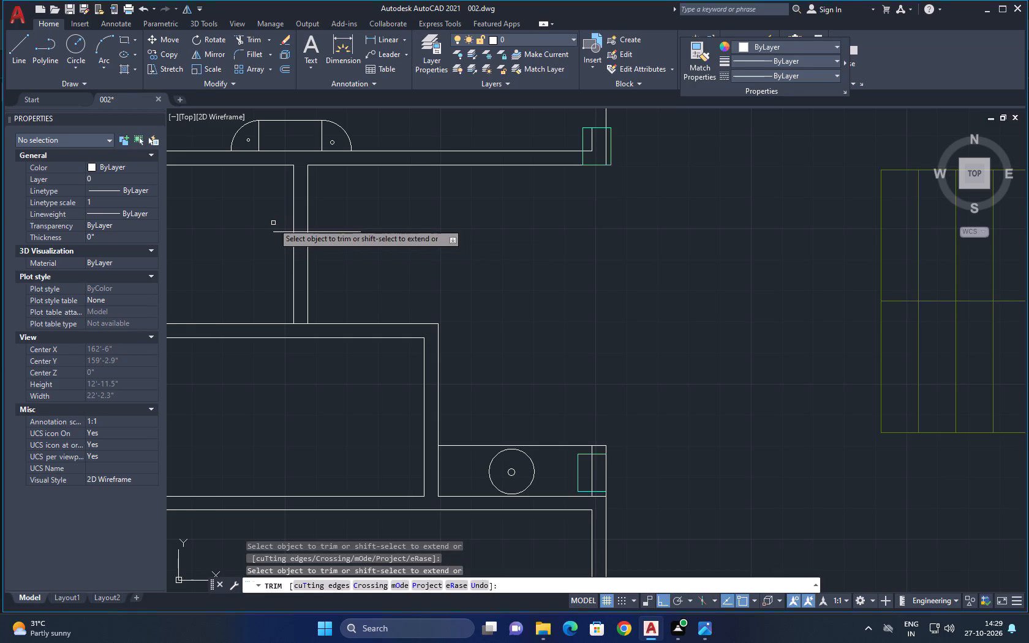
{"action": "left_click_drag", "start_coordinate": [276, 223], "coordinate": [296, 256]}
{"action": "left_click_drag", "start_coordinate": [318, 243], "coordinate": [332, 225]}
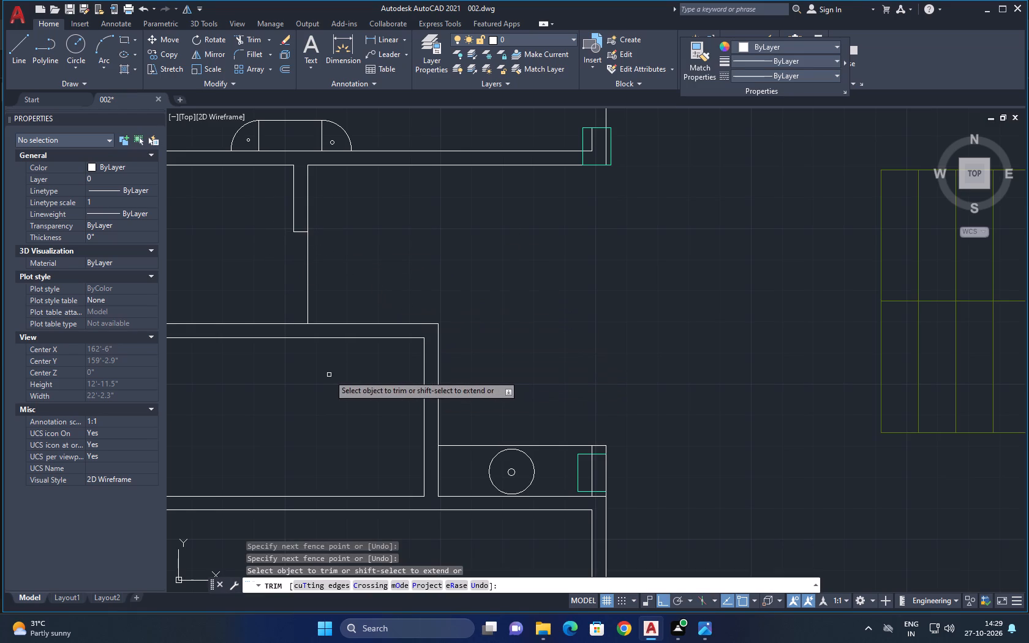
{"action": "key", "text": "Escape"}
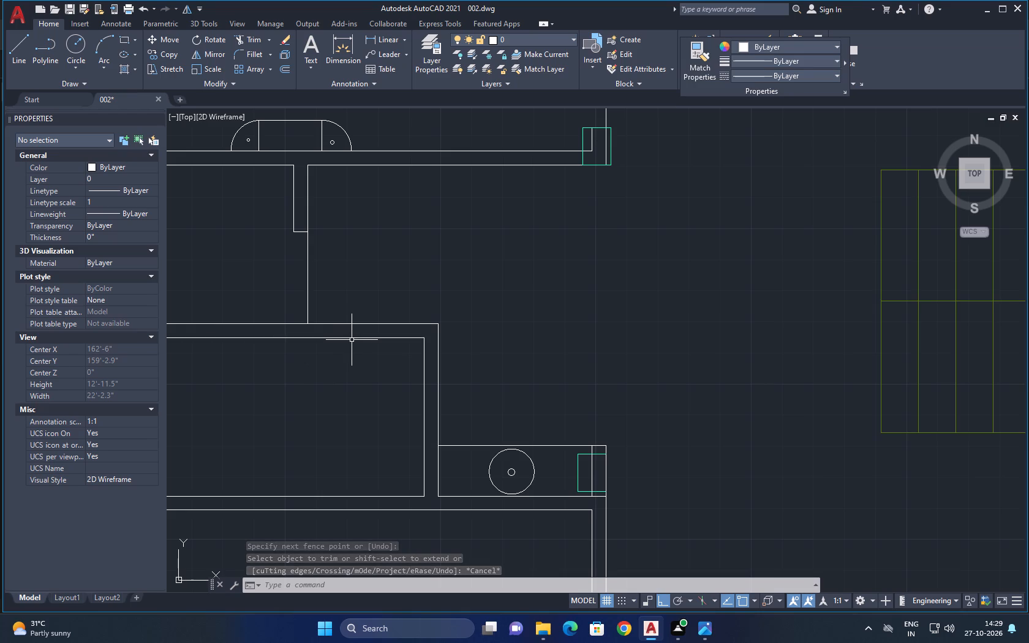
Stretch the lower end of the partition's right-hand line down past the double wall below, to a length of about 5'-4".
{"action": "left_click", "coordinate": [307, 306]}
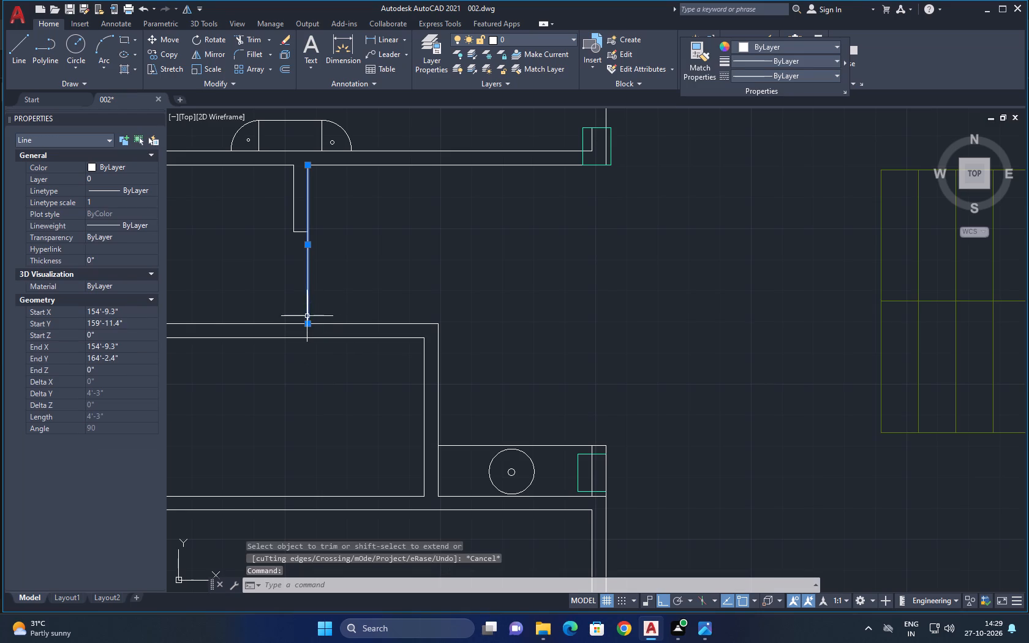
{"action": "left_click", "coordinate": [306, 323]}
{"action": "left_click", "coordinate": [313, 365]}
{"action": "key", "text": "Escape"}
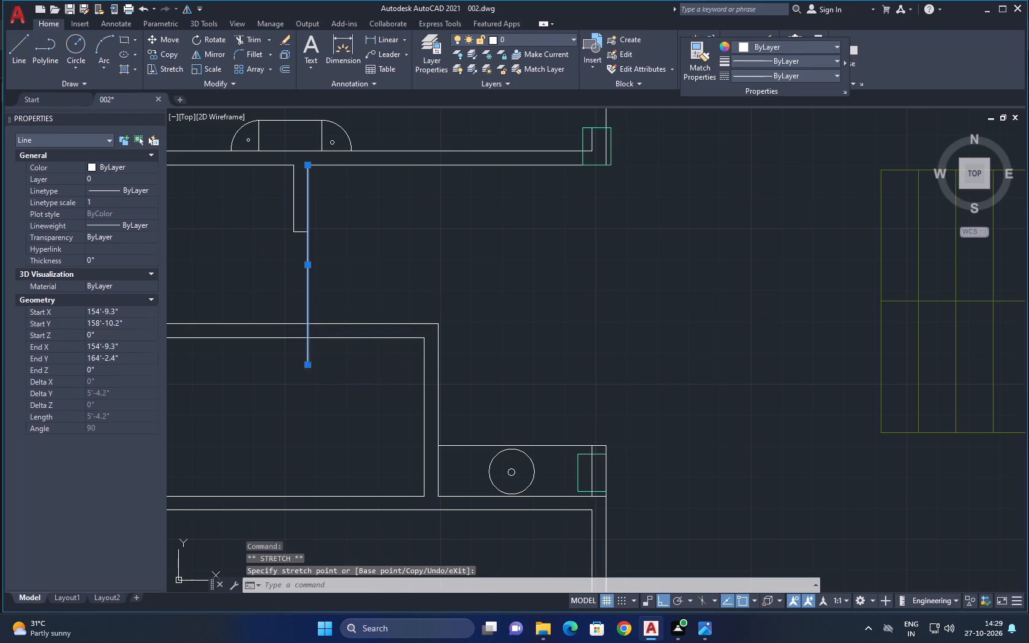
Trim the part of the partition's right-hand line that extends below the lower line of the double wall.
{"action": "type", "text": "tr"}
{"action": "key", "text": "space"}
{"action": "key", "text": "space"}
{"action": "left_click_drag", "start_coordinate": [299, 354], "coordinate": [305, 355]}
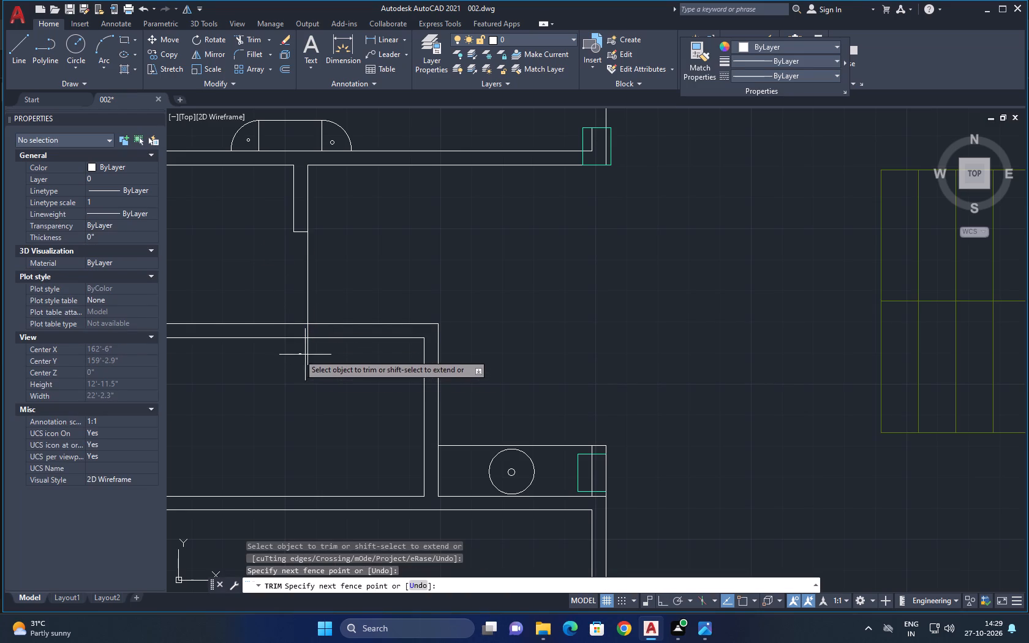
{"action": "left_click_drag", "start_coordinate": [305, 355], "coordinate": [323, 355]}
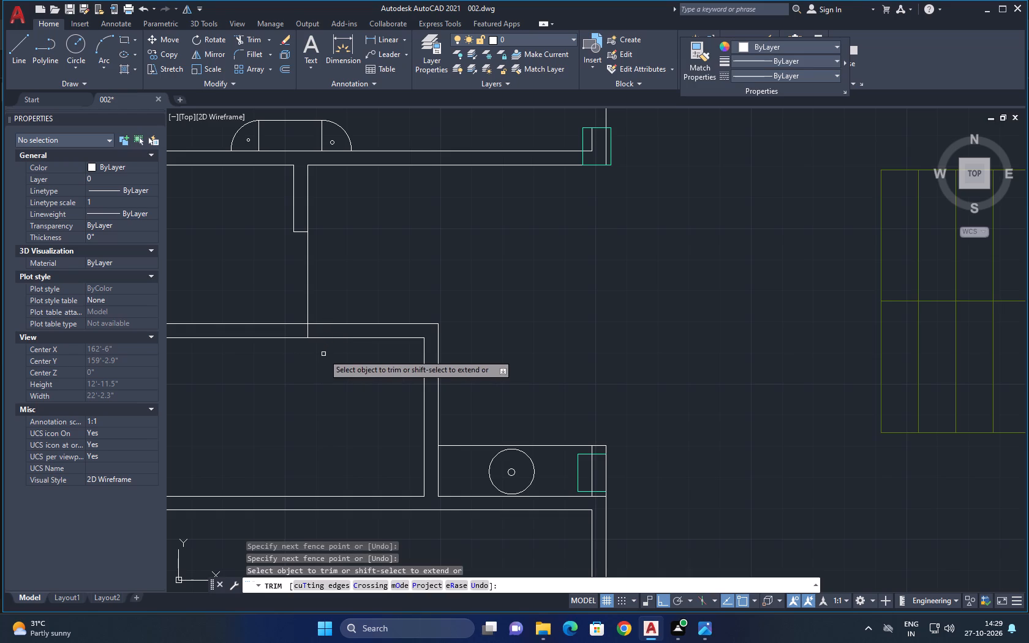
Stretch the upper end of the wash area's left-hand wall's inner line up past the double wall above it.
{"action": "key", "text": "Escape"}
{"action": "left_click", "coordinate": [423, 356]}
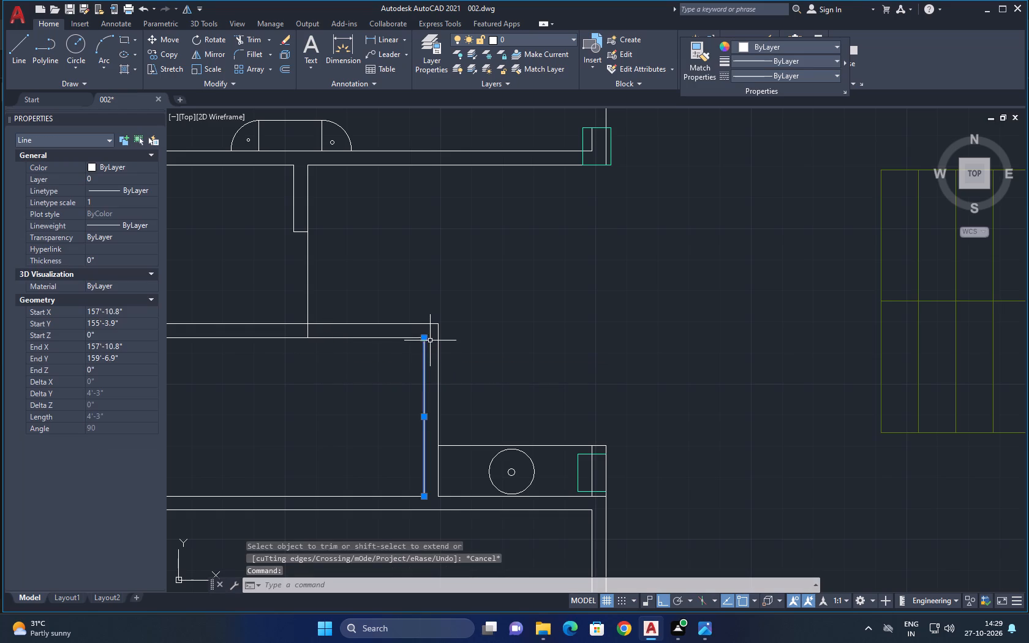
{"action": "left_click", "coordinate": [424, 339]}
{"action": "left_click", "coordinate": [427, 303]}
{"action": "key", "text": "Escape"}
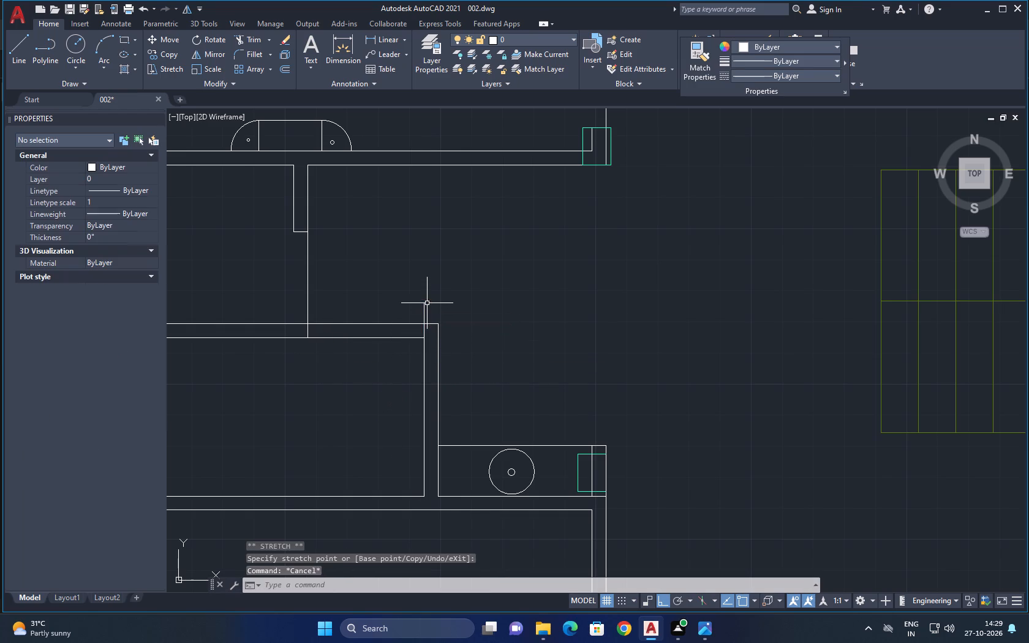
Trim the double wall's lower line between the partition and the stretched line, plus the stretched line's overhang above the wall.
{"action": "key", "text": "t"}
{"action": "key", "text": "r"}
{"action": "key", "text": "space"}
{"action": "key", "text": "space"}
{"action": "left_click_drag", "start_coordinate": [365, 363], "coordinate": [375, 337]}
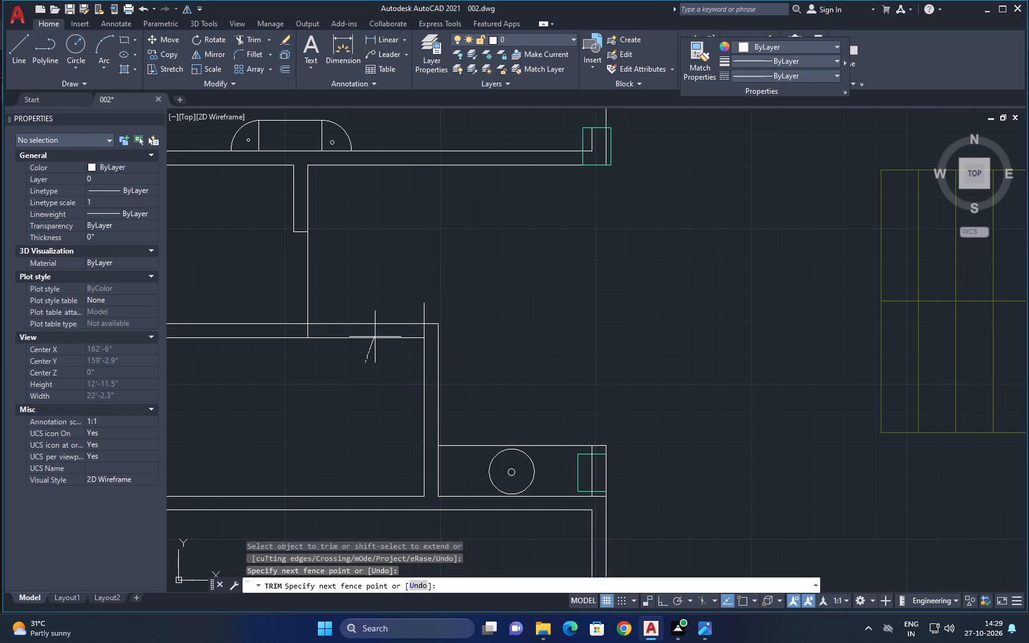
{"action": "left_click_drag", "start_coordinate": [375, 337], "coordinate": [377, 333]}
{"action": "left_click_drag", "start_coordinate": [412, 307], "coordinate": [452, 312]}
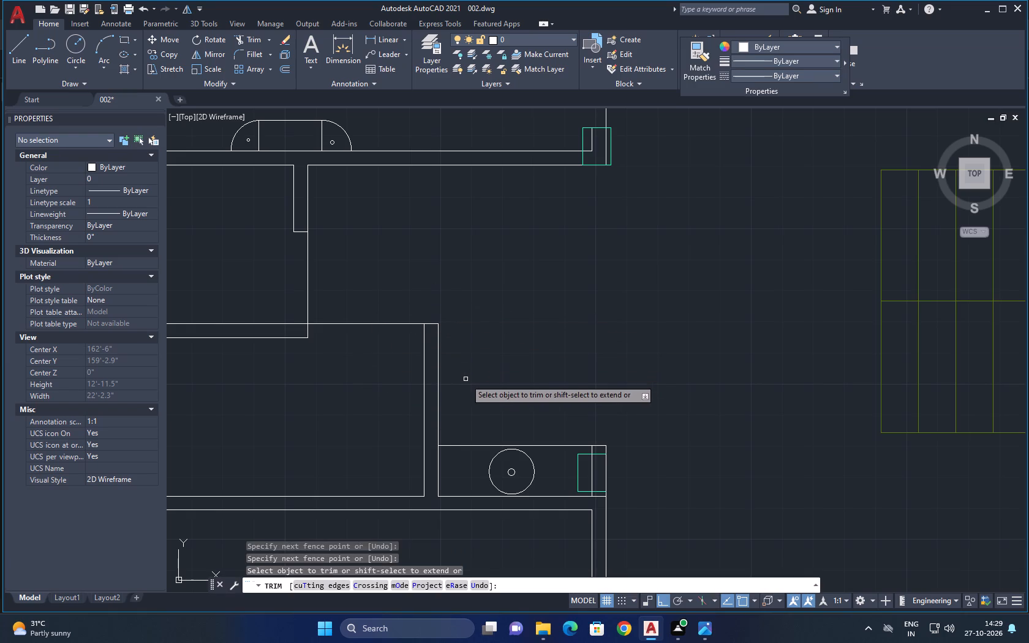
Draw a vertical line about 3'-5" long across the horizontal double wall east of the large lower room's corner column.
{"action": "middle_click_drag", "start_coordinate": [506, 398], "coordinate": [501, 314]}
{"action": "middle_click_drag", "start_coordinate": [490, 473], "coordinate": [477, 318]}
{"action": "scroll", "coordinate": [484, 468], "scroll_direction": "down", "scroll_amount": 1}
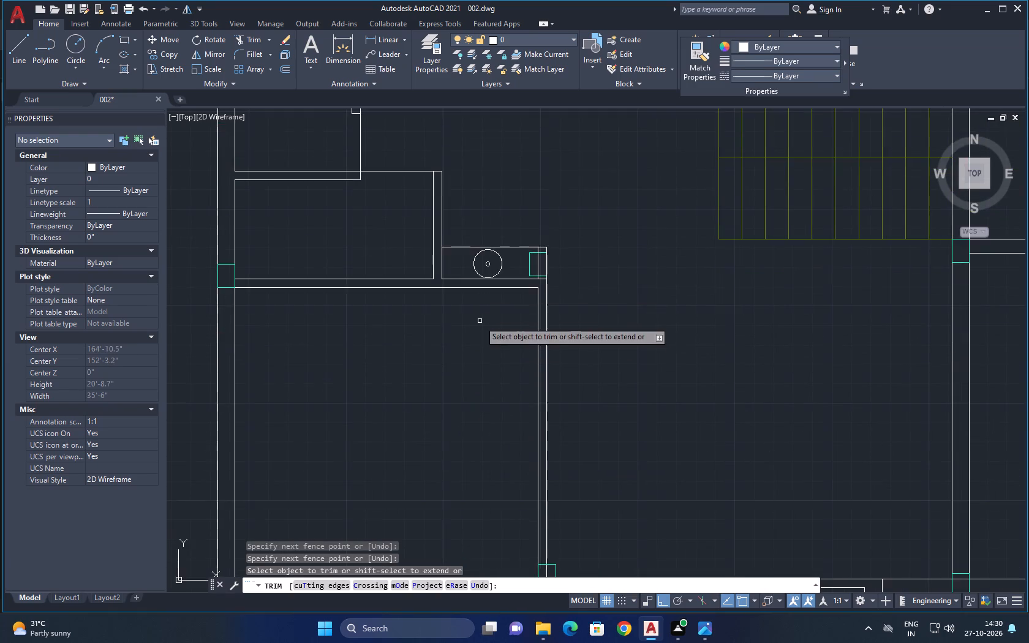
{"action": "scroll", "coordinate": [480, 340], "scroll_direction": "down", "scroll_amount": 1}
{"action": "middle_click_drag", "start_coordinate": [485, 372], "coordinate": [448, 280]}
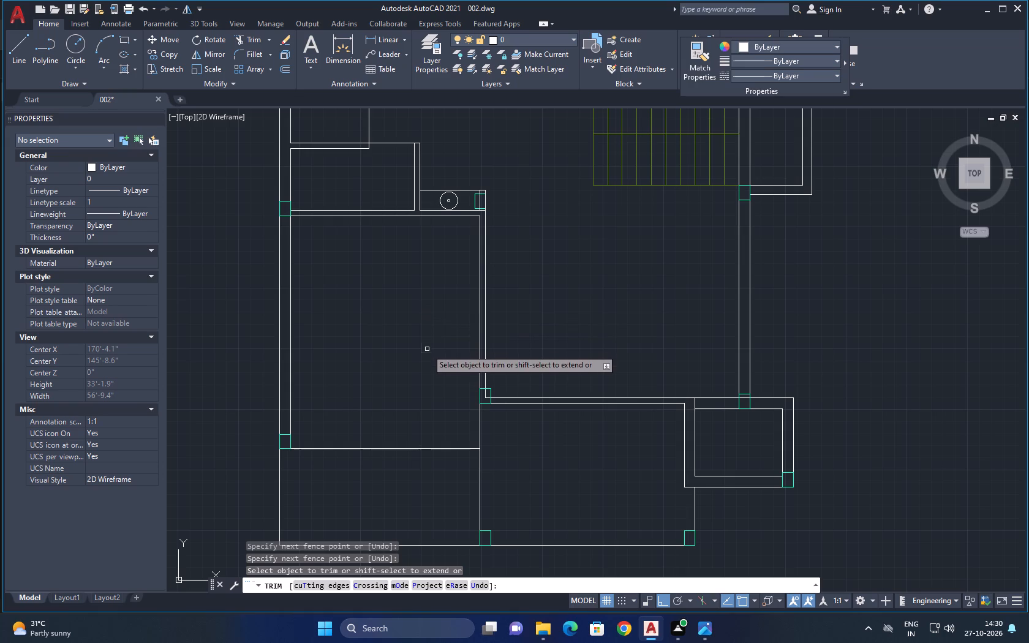
{"action": "key", "text": "l"}
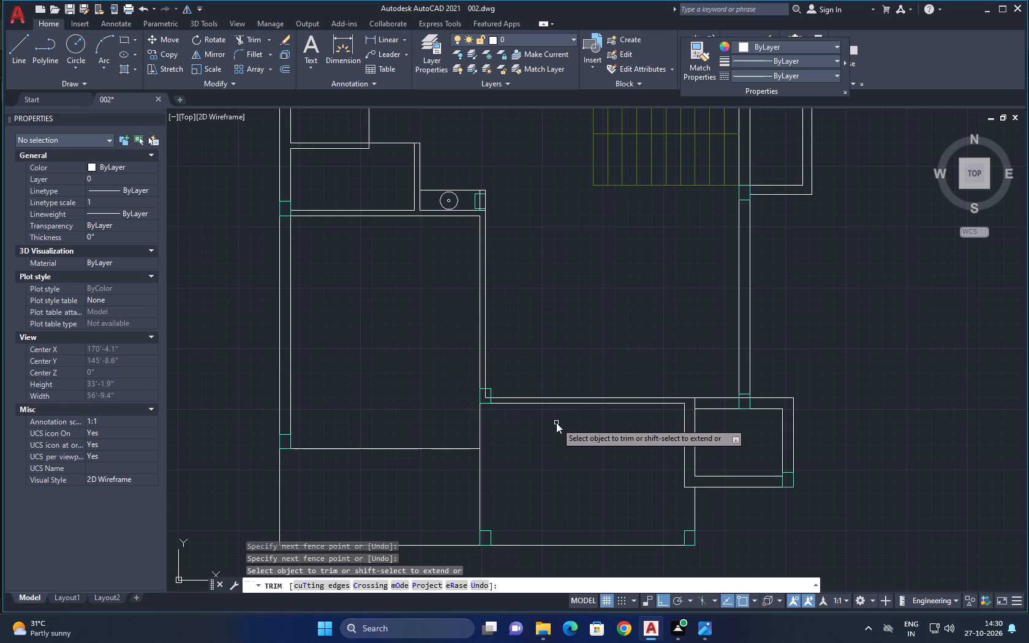
{"action": "key", "text": "space"}
{"action": "key", "text": "Escape"}
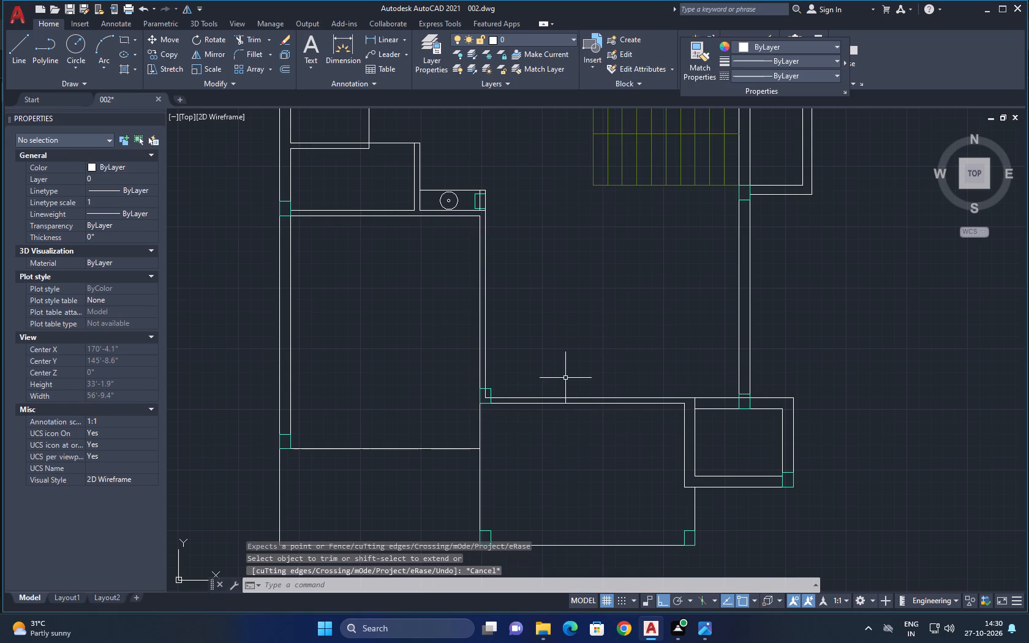
{"action": "key", "text": "Escape"}
{"action": "type", "text": "l"}
{"action": "key", "text": "space"}
{"action": "left_click_drag", "start_coordinate": [565, 378], "coordinate": [564, 395]}
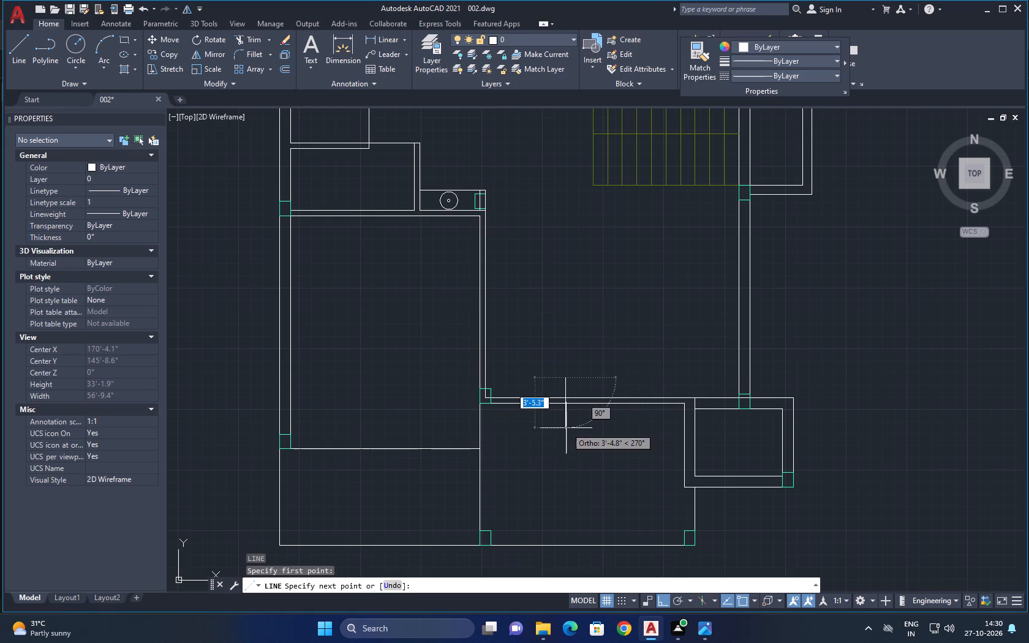
{"action": "left_click", "coordinate": [566, 428]}
{"action": "key", "text": "Escape"}
Trim the new line's overhangs on both sides of the wall and the wall's upper line between it and the corner column.
{"action": "type", "text": "tr"}
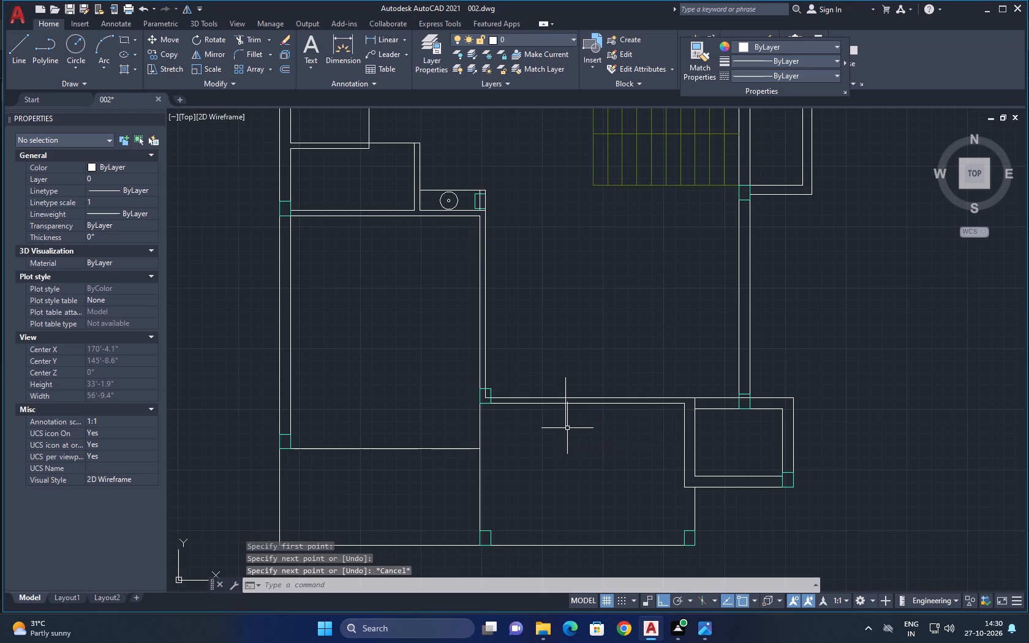
{"action": "key", "text": "space"}
{"action": "key", "text": "space"}
{"action": "left_click_drag", "start_coordinate": [577, 410], "coordinate": [565, 414]}
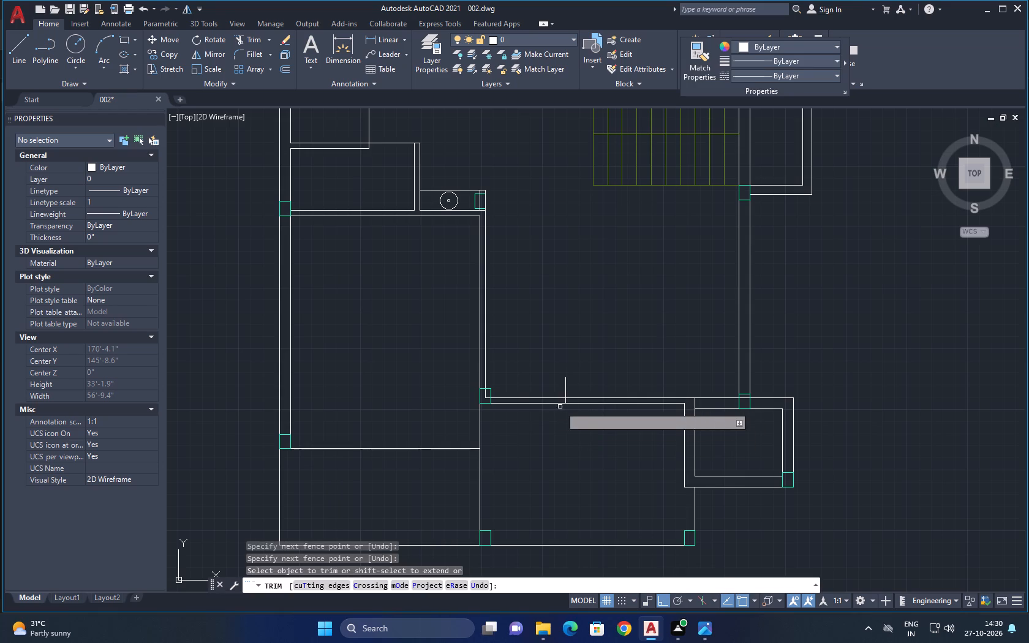
{"action": "left_click", "coordinate": [557, 400]}
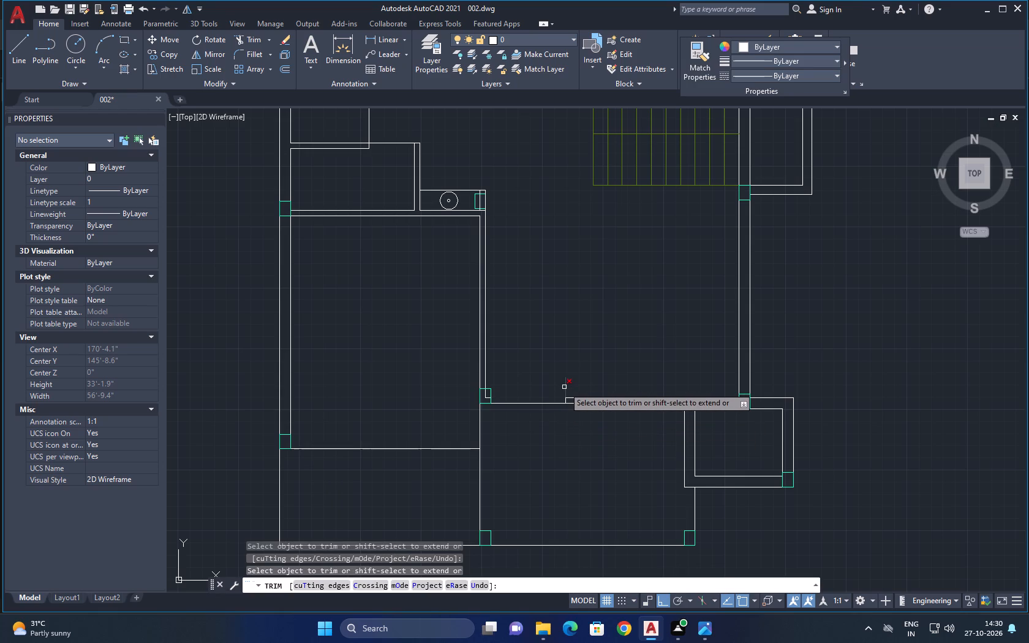
{"action": "left_click", "coordinate": [564, 387]}
{"action": "scroll", "coordinate": [494, 418], "scroll_direction": "up", "scroll_amount": 2}
{"action": "key", "text": "Escape"}
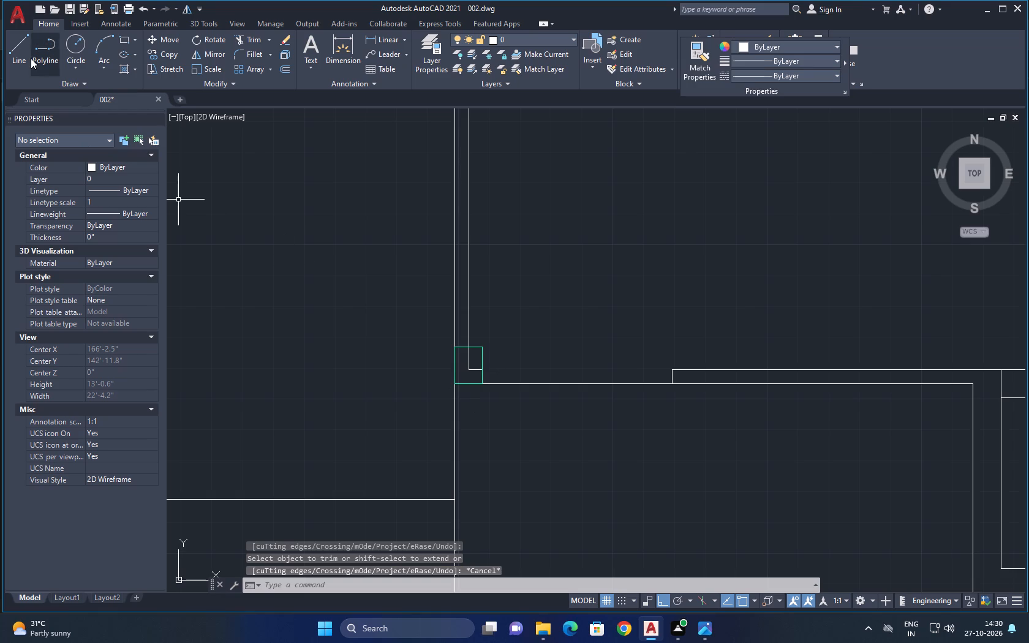
Draw a short jamb from the corner column, running right along the wall's upper edge and down to its lower line.
{"action": "key", "text": "l"}
{"action": "key", "text": "space"}
{"action": "scroll", "coordinate": [464, 371], "scroll_direction": "up", "scroll_amount": 3}
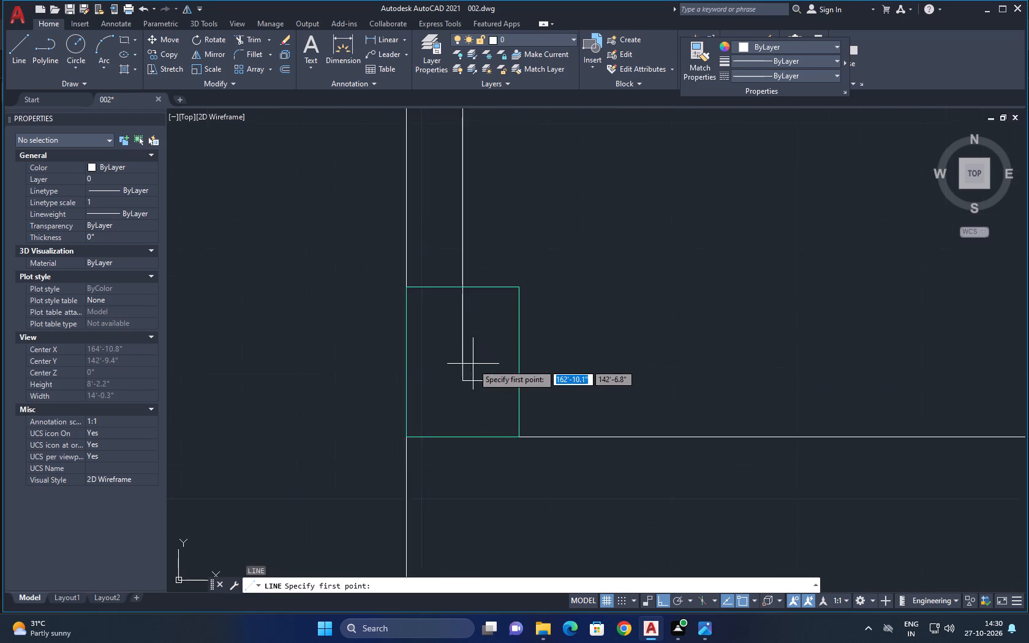
{"action": "scroll", "coordinate": [473, 364], "scroll_direction": "up", "scroll_amount": 1}
{"action": "left_click", "coordinate": [540, 393]}
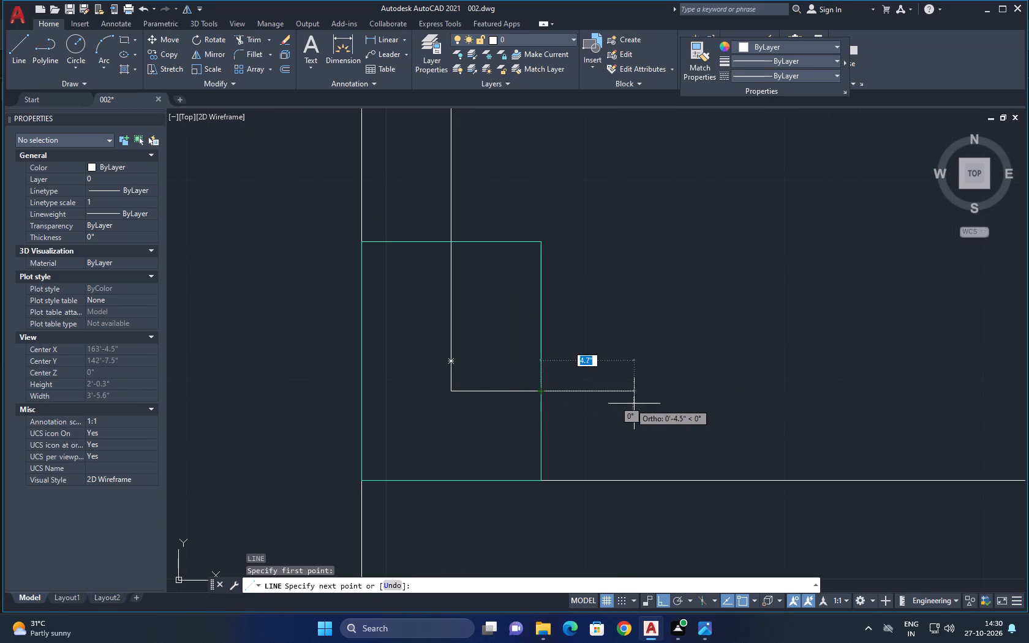
{"action": "left_click", "coordinate": [642, 405]}
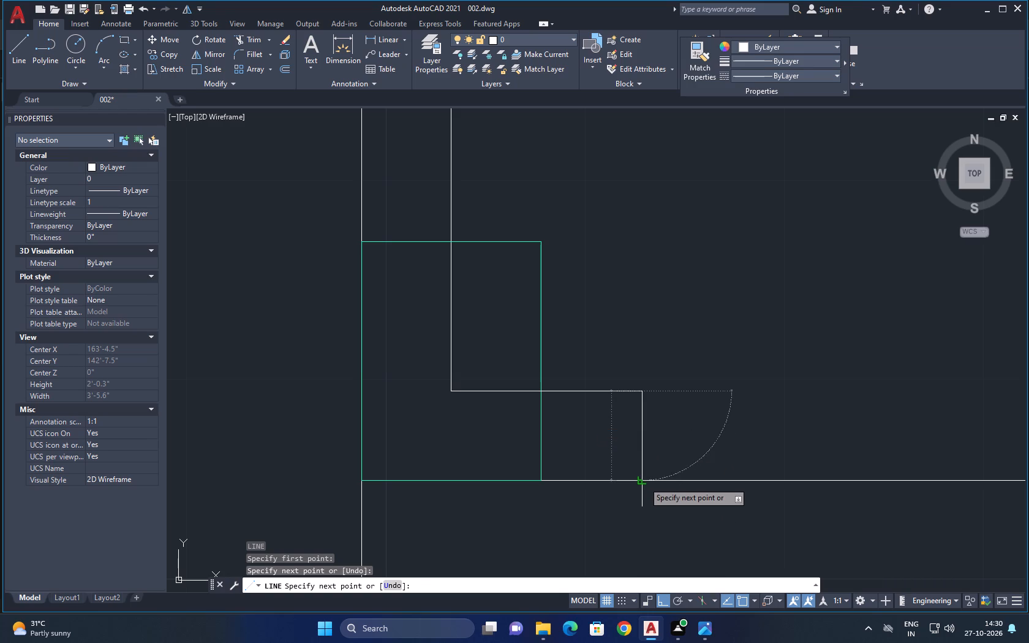
{"action": "left_click", "coordinate": [644, 482]}
{"action": "key", "text": "Escape"}
Trim the inner top wall line of the small room at the plan's lower right between its left wall and the column.
{"action": "scroll", "coordinate": [625, 521], "scroll_direction": "down", "scroll_amount": 4}
{"action": "middle_click_drag", "start_coordinate": [620, 511], "coordinate": [560, 425]}
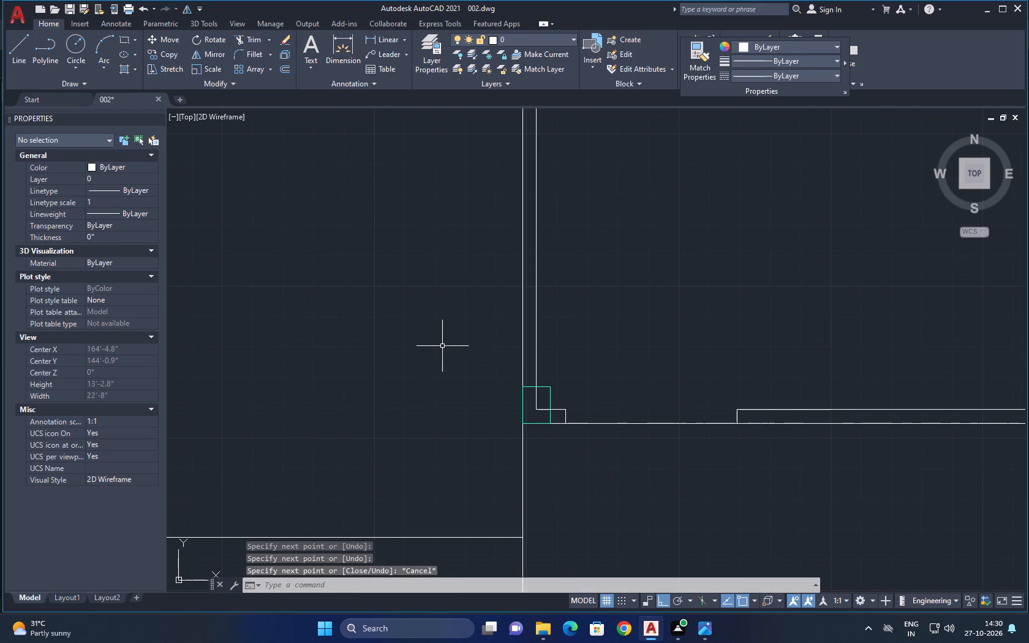
{"action": "scroll", "coordinate": [530, 373], "scroll_direction": "down", "scroll_amount": 1}
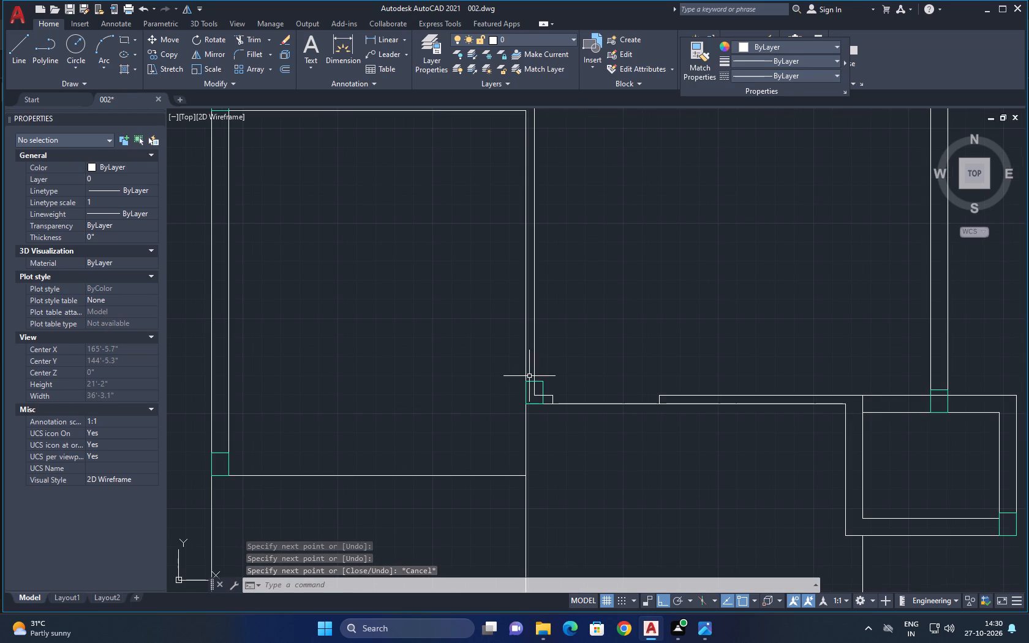
{"action": "scroll", "coordinate": [767, 435], "scroll_direction": "down", "scroll_amount": 1}
{"action": "middle_click_drag", "start_coordinate": [748, 433], "coordinate": [748, 433]}
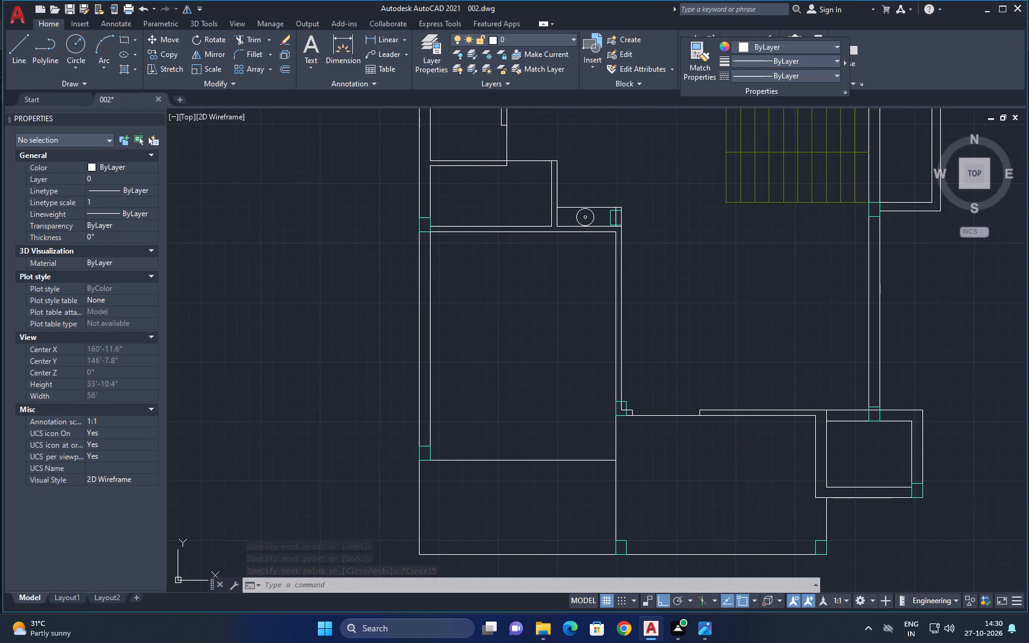
{"action": "middle_click_drag", "start_coordinate": [748, 433], "coordinate": [610, 413]}
{"action": "type", "text": "tr"}
{"action": "key", "text": "space"}
{"action": "key", "text": "space"}
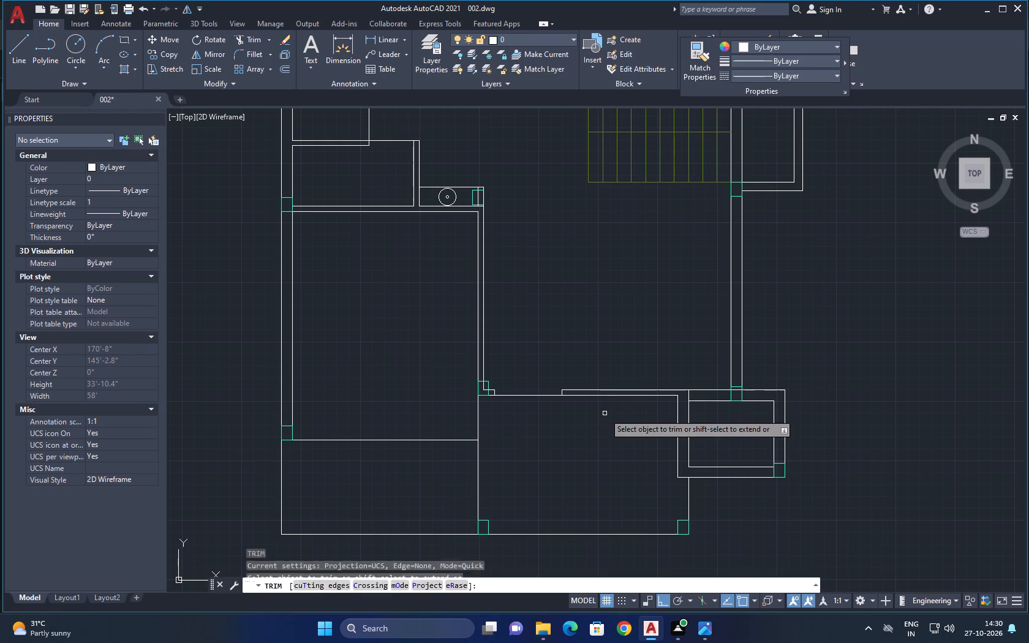
{"action": "left_click", "coordinate": [708, 400]}
Examine the overall floor plan from the bedroom and staircase down to the lower rooms.
{"action": "middle_click_drag", "start_coordinate": [626, 326], "coordinate": [704, 400]}
{"action": "scroll", "coordinate": [672, 388], "scroll_direction": "down", "scroll_amount": 1}
{"action": "scroll", "coordinate": [704, 400], "scroll_direction": "up", "scroll_amount": 1}
{"action": "scroll", "coordinate": [646, 375], "scroll_direction": "down", "scroll_amount": 1}
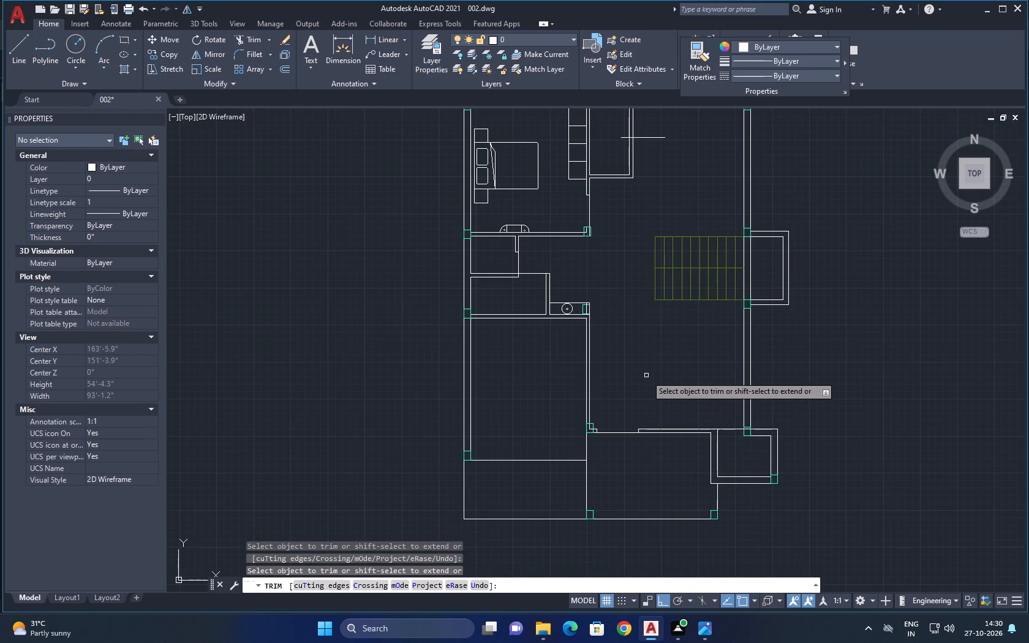
{"action": "scroll", "coordinate": [609, 366], "scroll_direction": "down", "scroll_amount": 1}
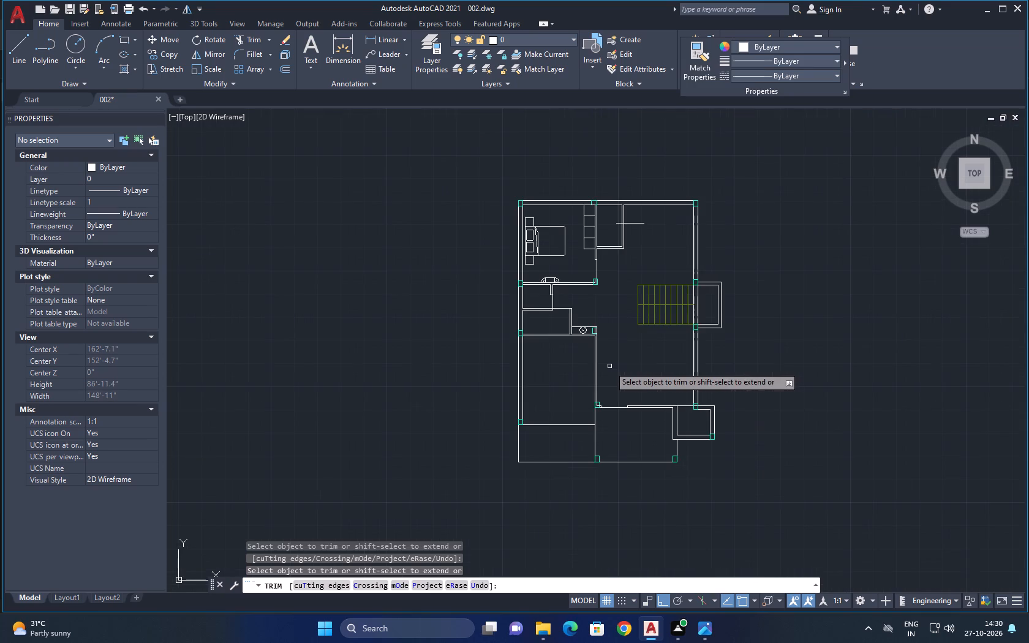
{"action": "middle_click_drag", "start_coordinate": [609, 366], "coordinate": [672, 427]}
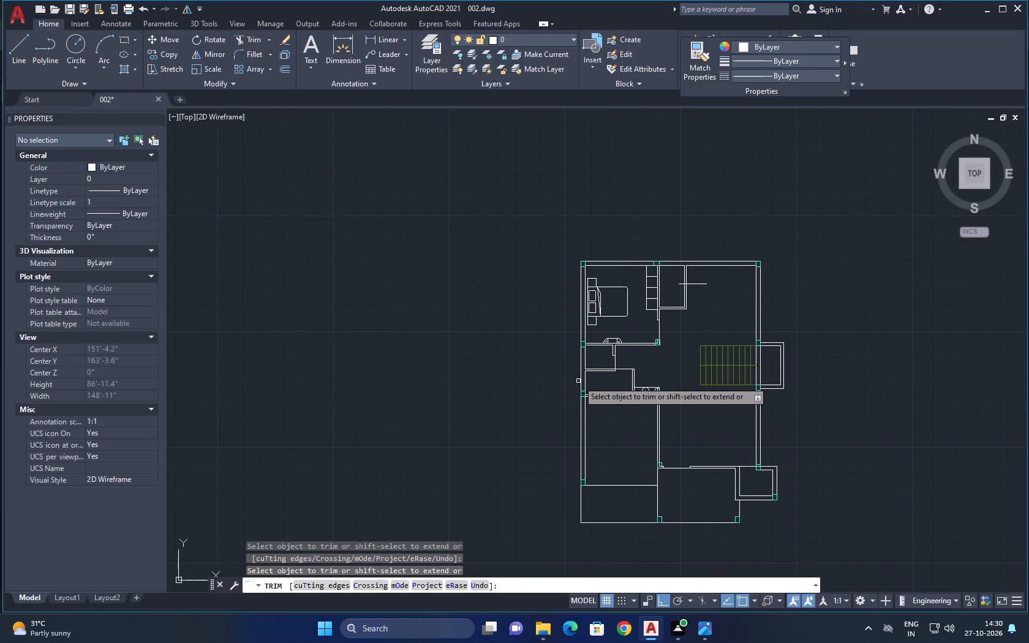
{"action": "key", "text": "Escape"}
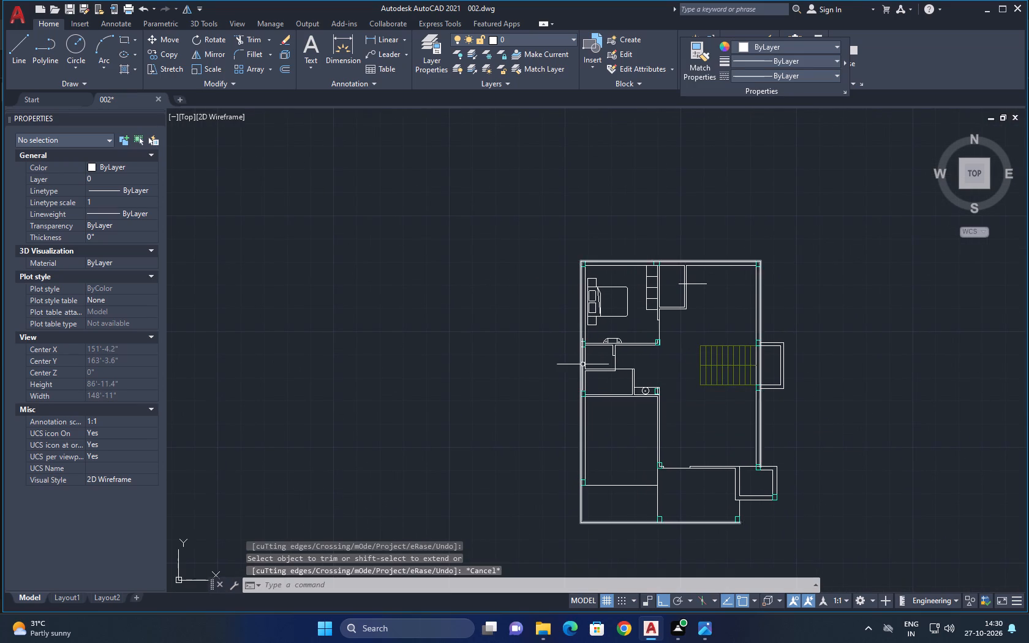
{"action": "scroll", "coordinate": [703, 377], "scroll_direction": "up", "scroll_amount": 1}
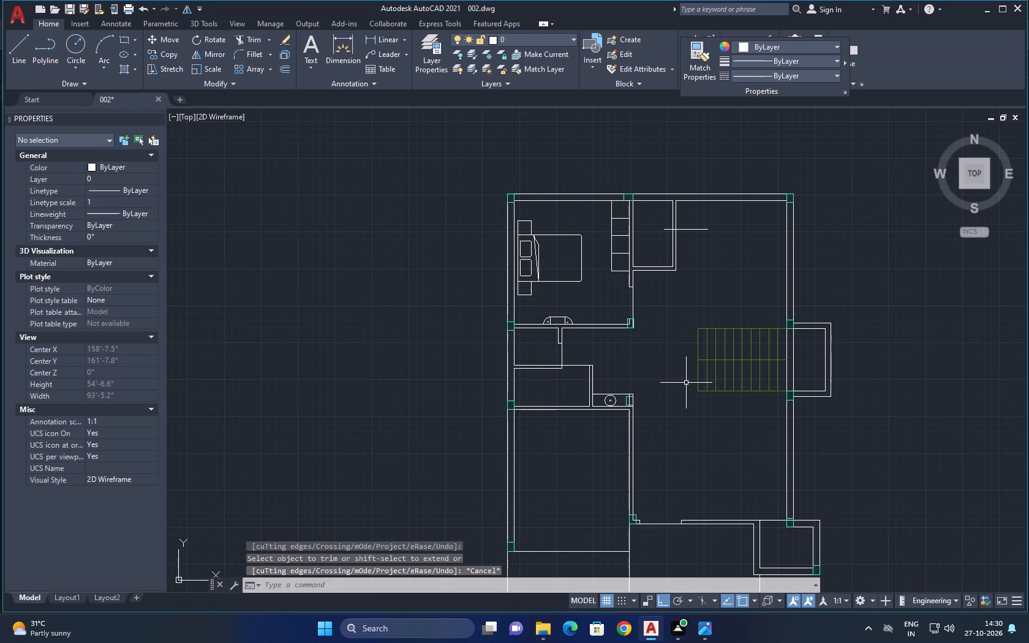
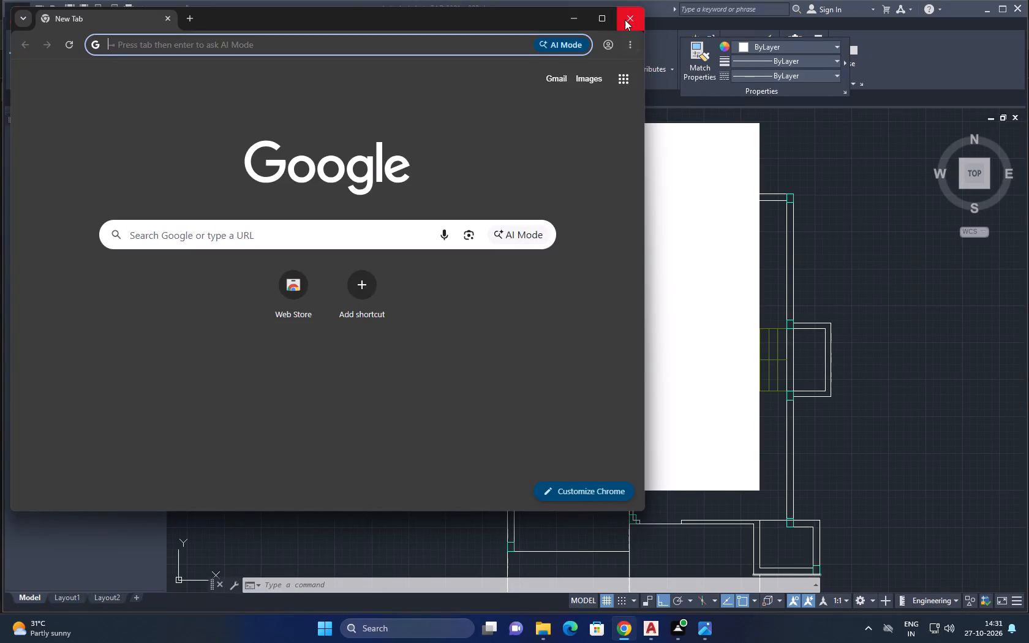
Close the empty Chrome window and return to the 002.dwg floor plan in AutoCAD.
{"action": "left_click", "coordinate": [625, 19]}
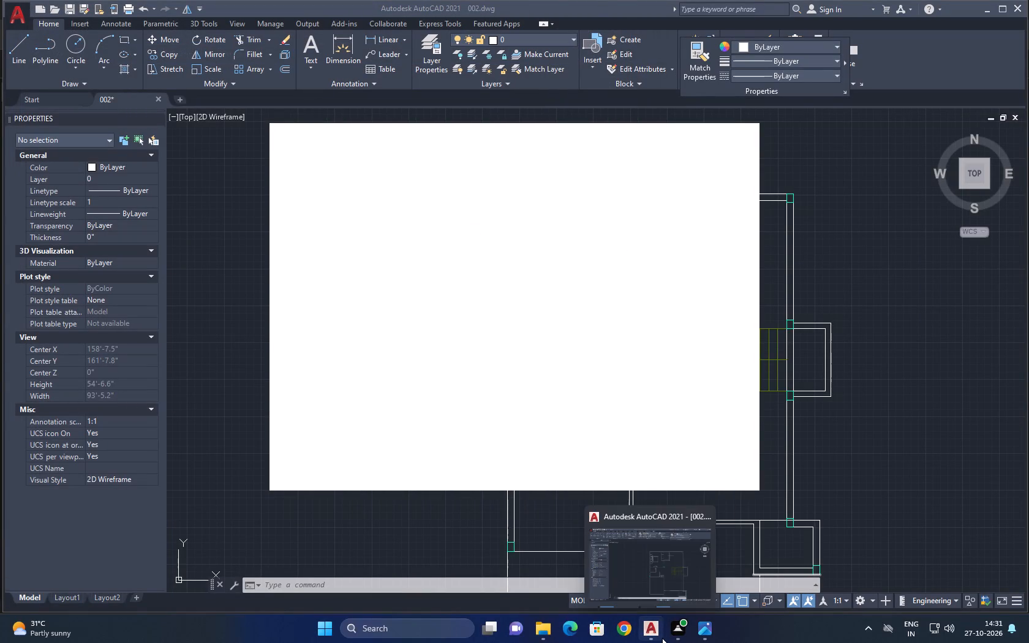
{"action": "left_click", "coordinate": [649, 630]}
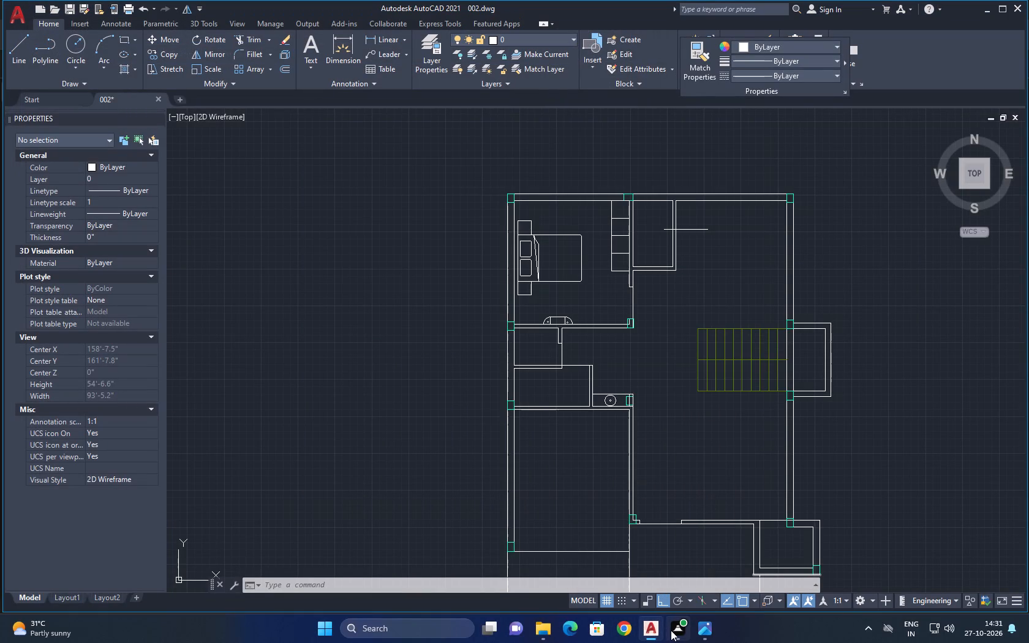
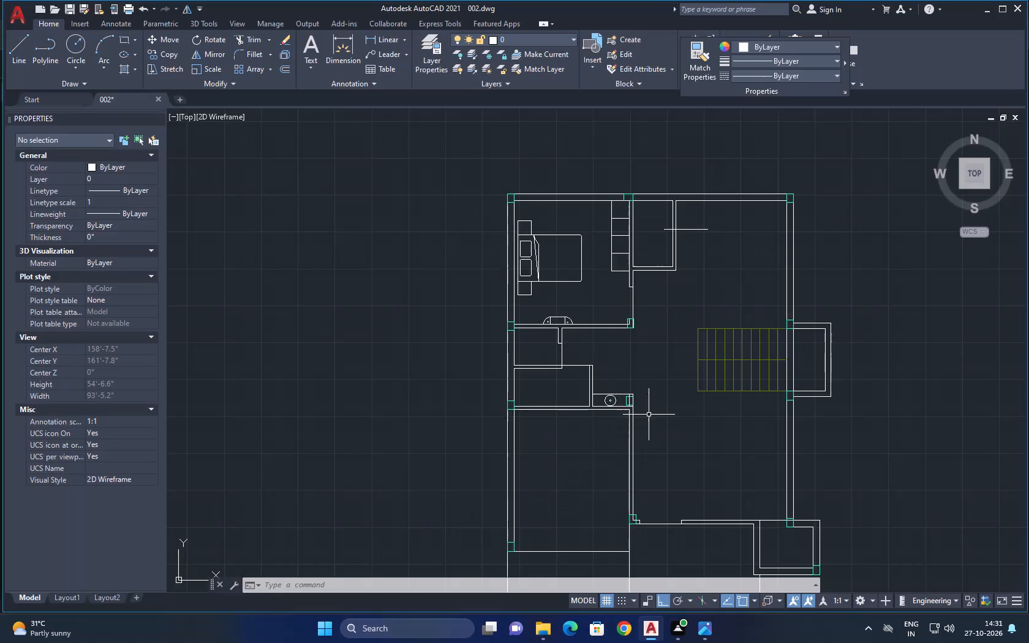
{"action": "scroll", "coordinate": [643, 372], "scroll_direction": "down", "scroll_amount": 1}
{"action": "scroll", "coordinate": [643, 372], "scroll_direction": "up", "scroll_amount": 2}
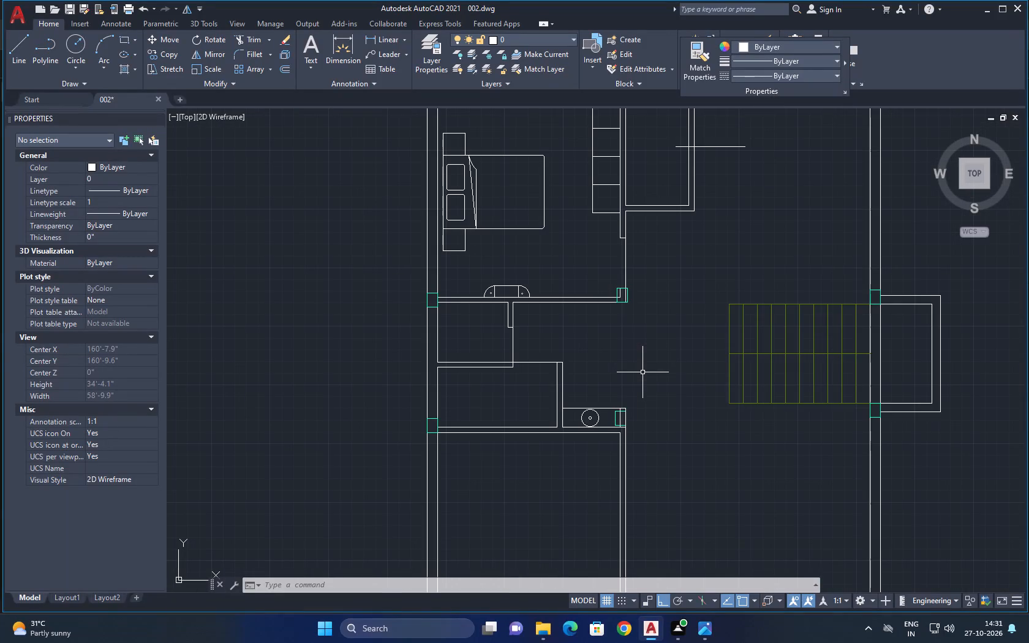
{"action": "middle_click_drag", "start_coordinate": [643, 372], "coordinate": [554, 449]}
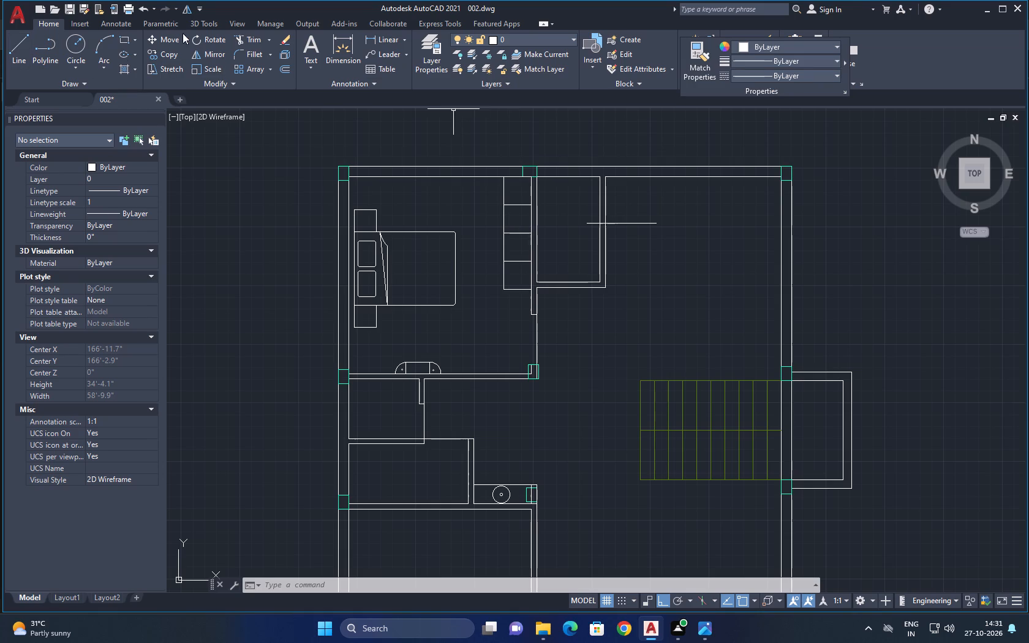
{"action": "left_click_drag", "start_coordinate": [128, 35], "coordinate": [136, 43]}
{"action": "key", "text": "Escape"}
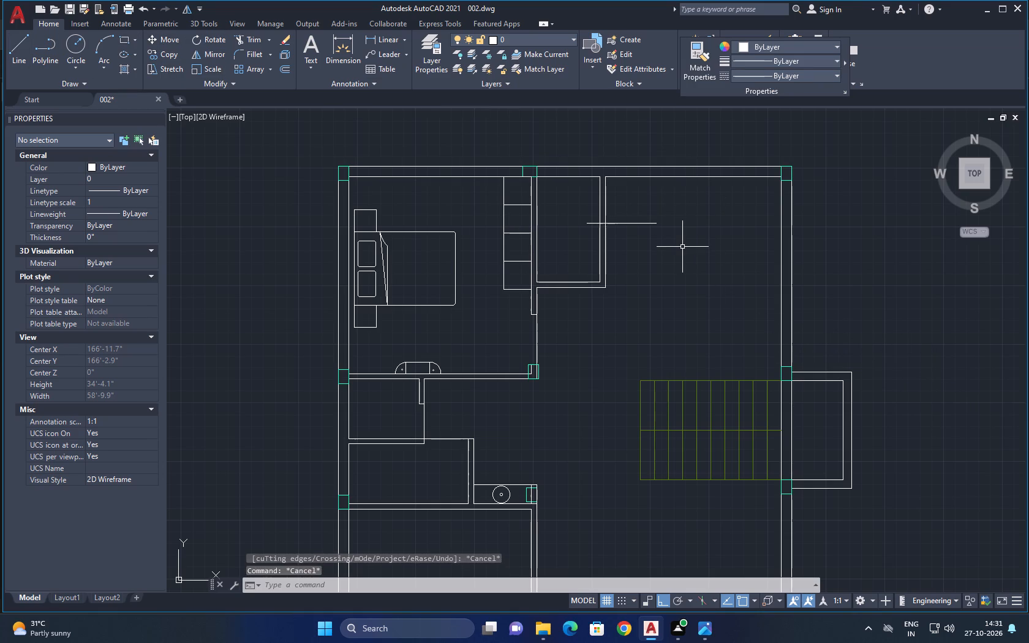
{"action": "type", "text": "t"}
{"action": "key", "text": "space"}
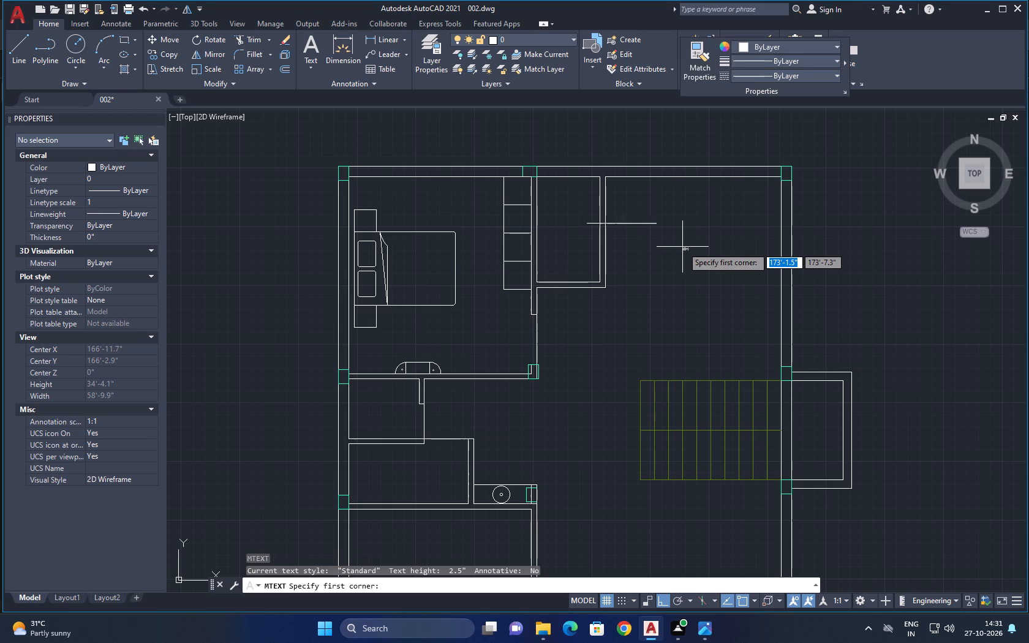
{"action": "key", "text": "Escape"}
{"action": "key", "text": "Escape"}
Trim the inner side wall line of the small room beside the wardrobe below the cross line, and trim the cross line's overhanging ends.
{"action": "type", "text": "tr"}
{"action": "key", "text": "space"}
{"action": "key", "text": "space"}
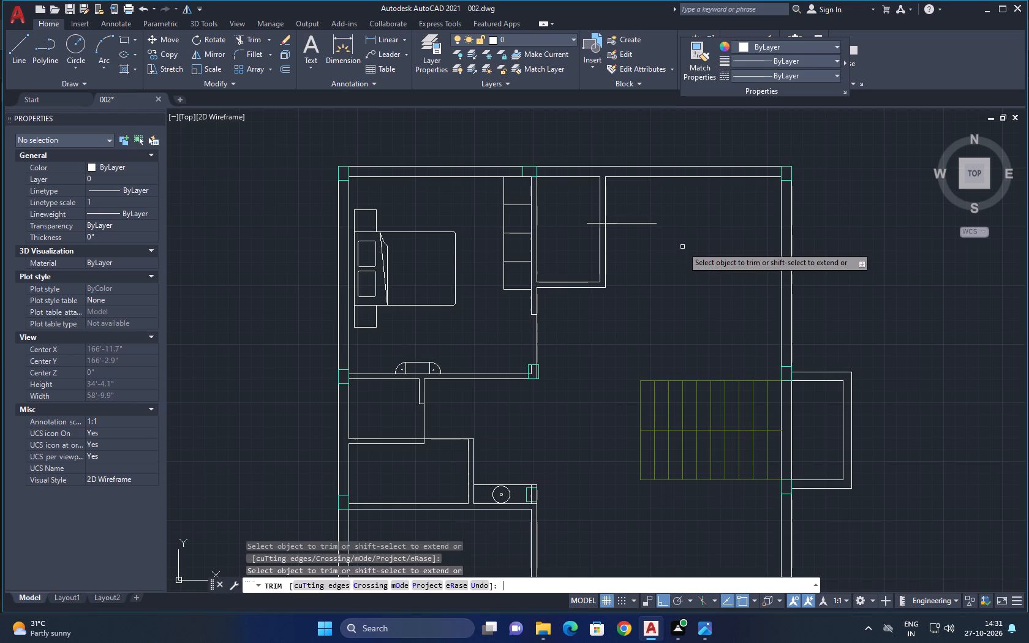
{"action": "key", "text": "space"}
{"action": "key", "text": "space"}
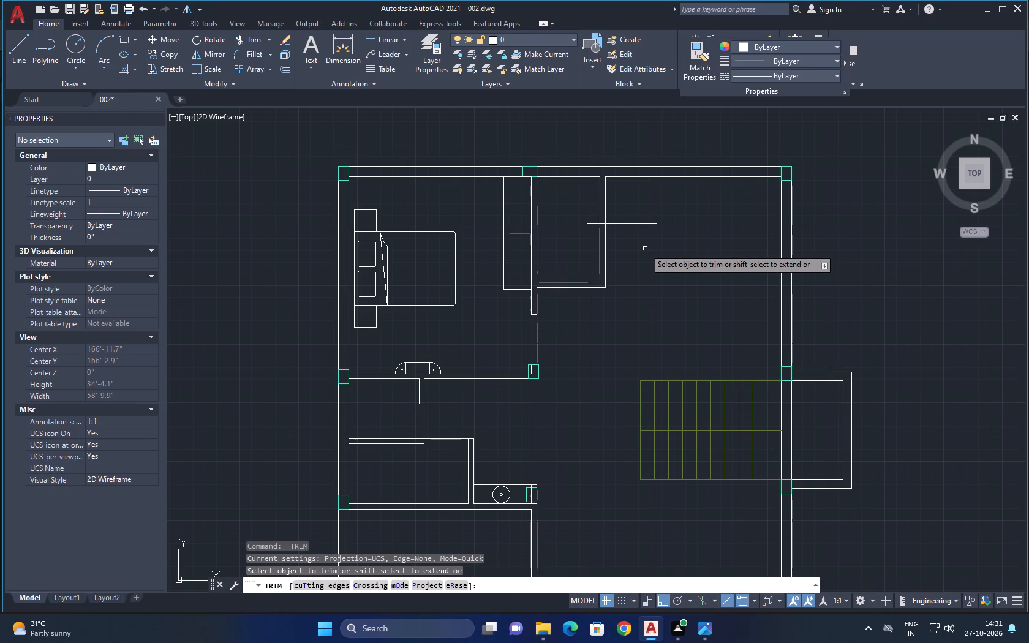
{"action": "left_click", "coordinate": [601, 252]}
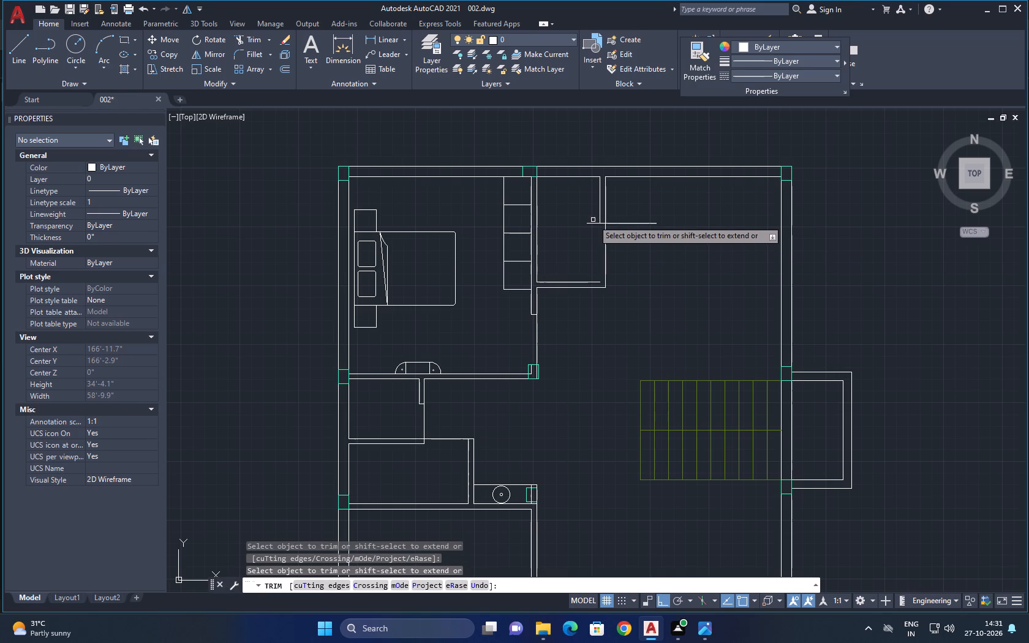
{"action": "left_click", "coordinate": [591, 222]}
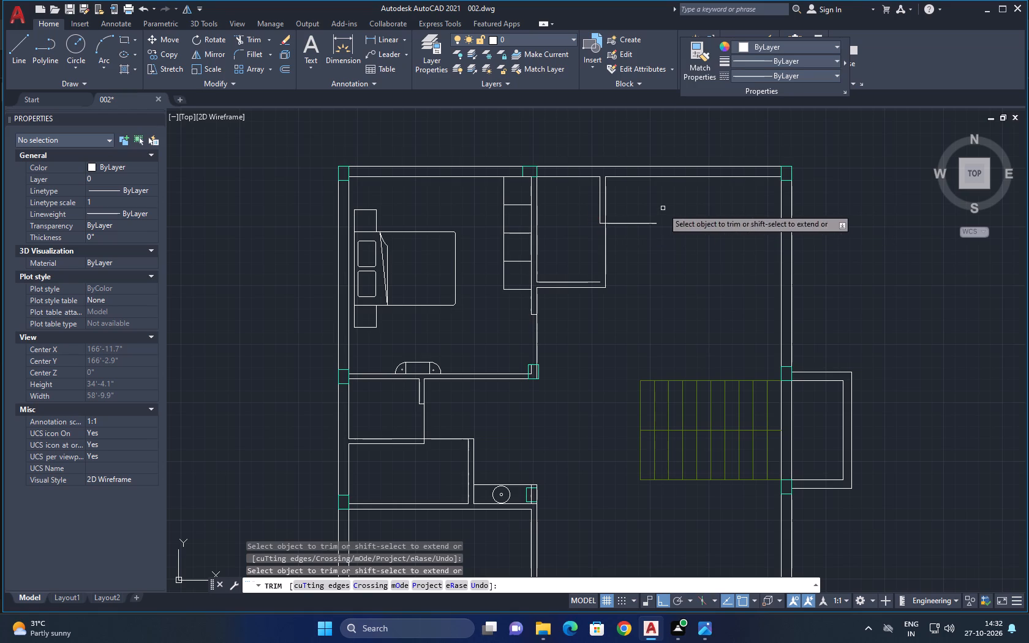
{"action": "left_click_drag", "start_coordinate": [653, 212], "coordinate": [627, 266]}
{"action": "key", "text": "Escape"}
{"action": "key", "text": "Escape"}
{"action": "key", "text": "Escape"}
{"action": "key", "text": "Escape"}
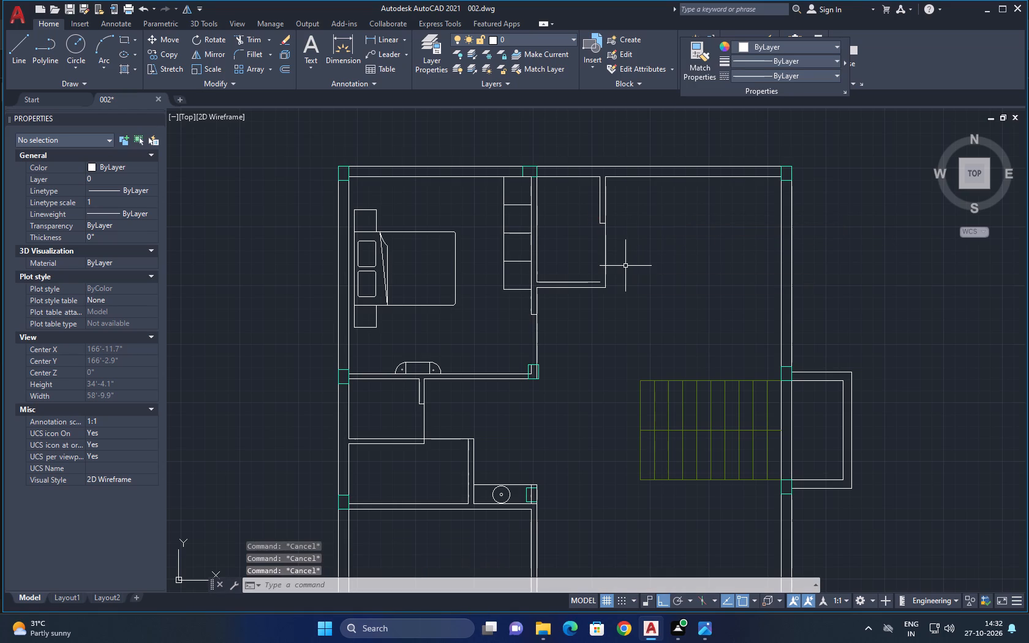
Draw a rectangle about 3'-1" deep along the top wall's inner face, running from right of the small room past the right outer wall.
{"action": "left_click", "coordinate": [121, 42]}
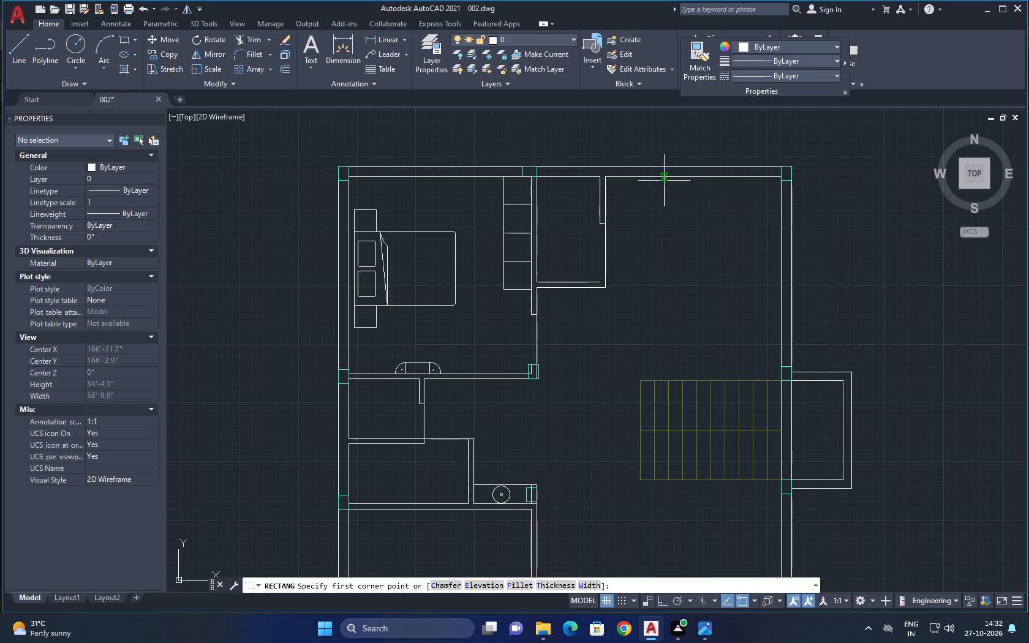
{"action": "left_click", "coordinate": [663, 181]}
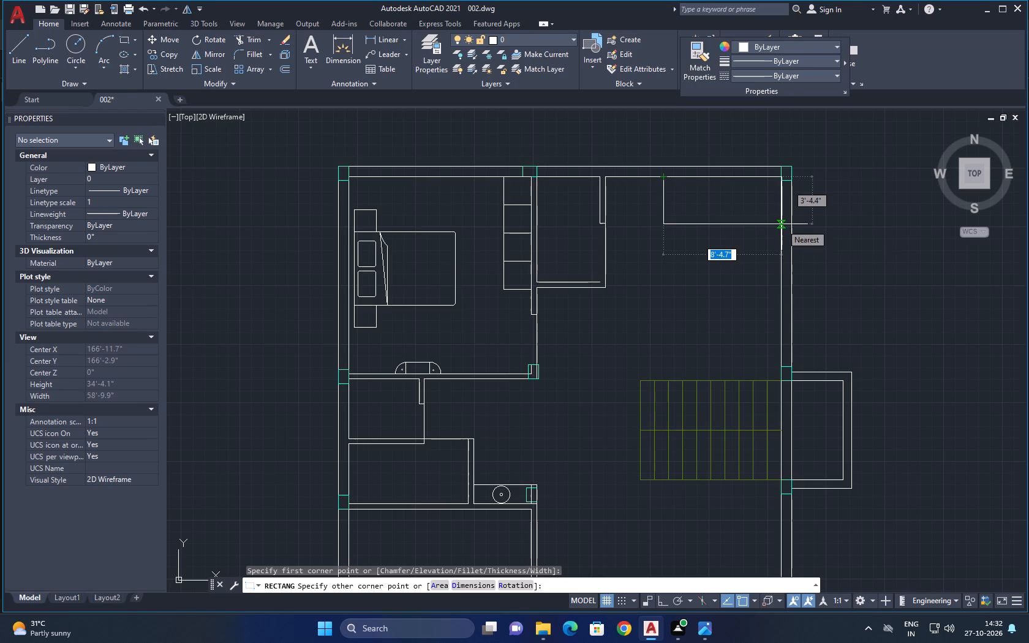
{"action": "scroll", "coordinate": [782, 224], "scroll_direction": "up", "scroll_amount": 2}
{"action": "scroll", "coordinate": [779, 233], "scroll_direction": "down", "scroll_amount": 1}
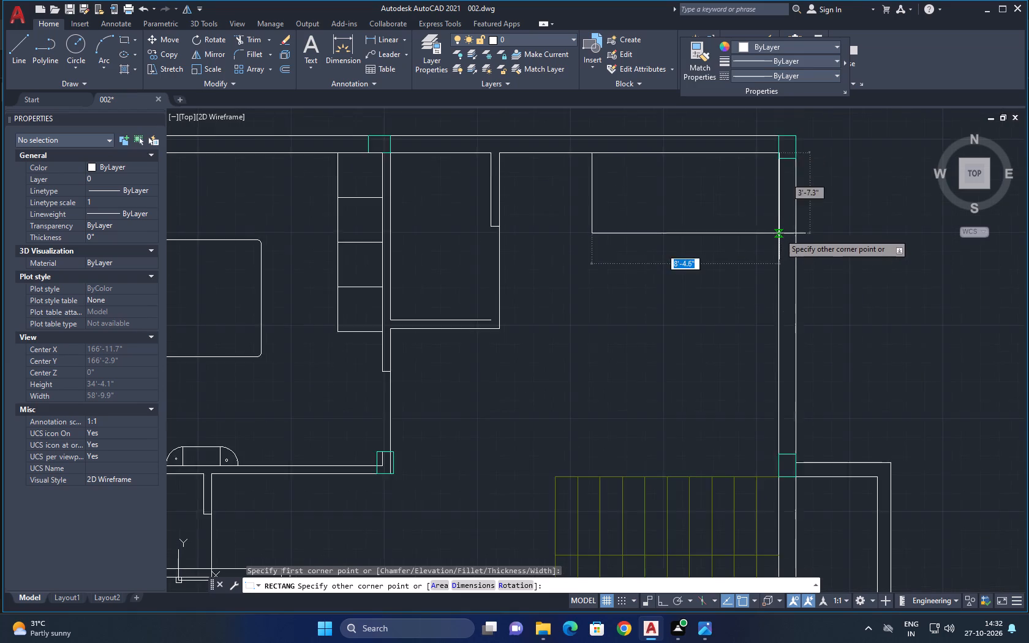
{"action": "scroll", "coordinate": [779, 233], "scroll_direction": "down", "scroll_amount": 1}
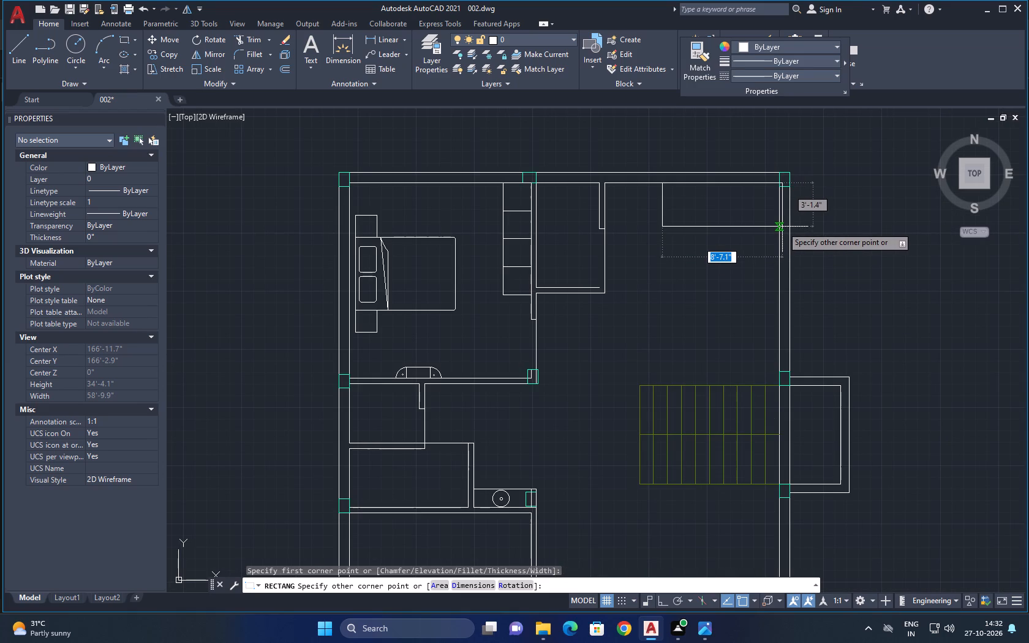
{"action": "left_click", "coordinate": [826, 227]}
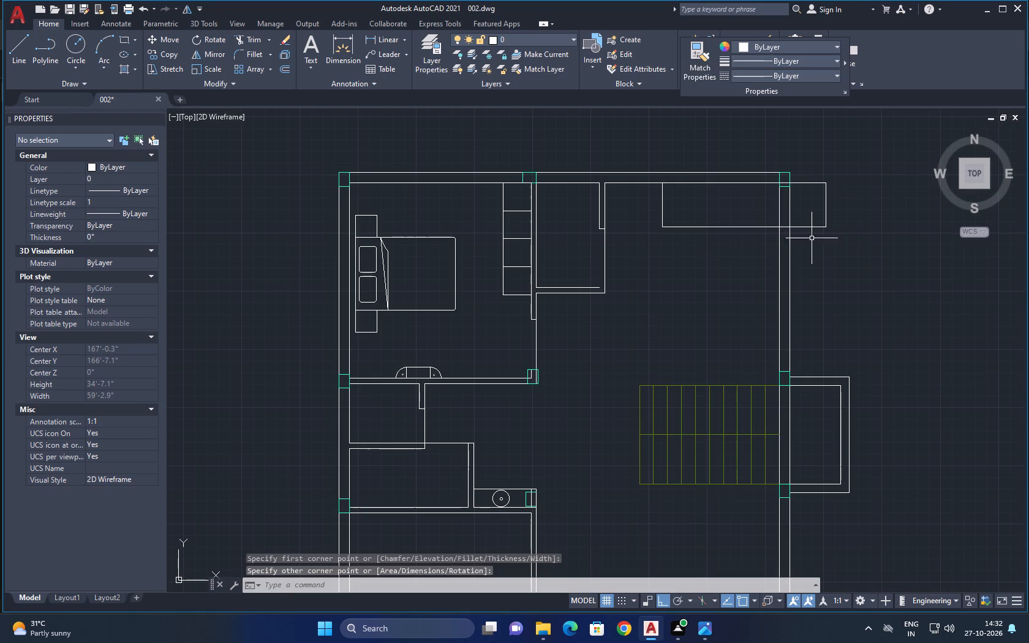
Draw a second rectangle about 4'-6" wide and 8'-4.5" deep down from the top wall, overlapping the first rectangle and the right wall.
{"action": "key", "text": "space"}
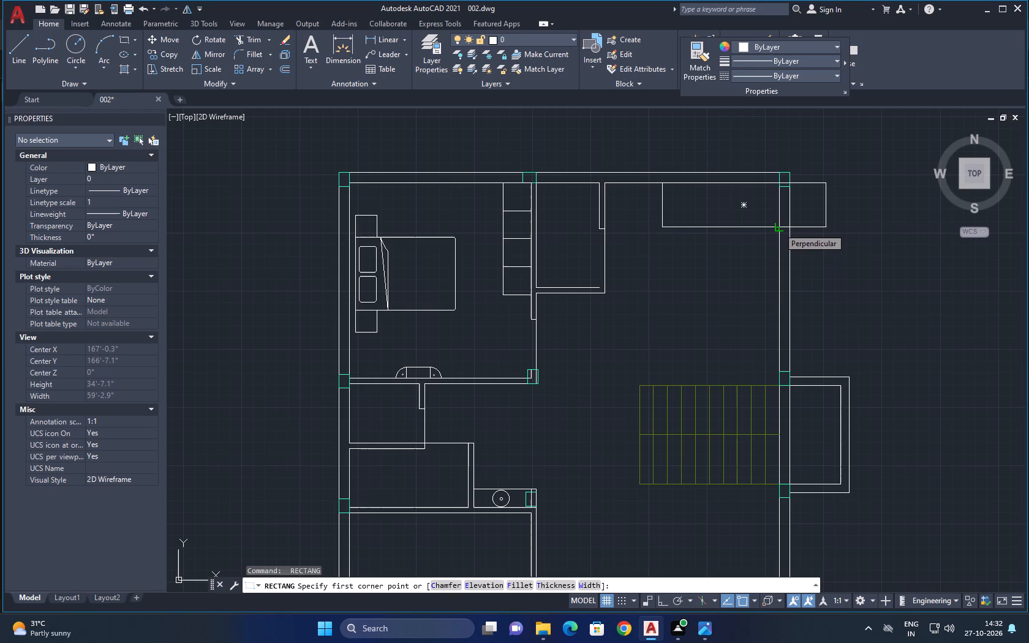
{"action": "left_click", "coordinate": [746, 184]}
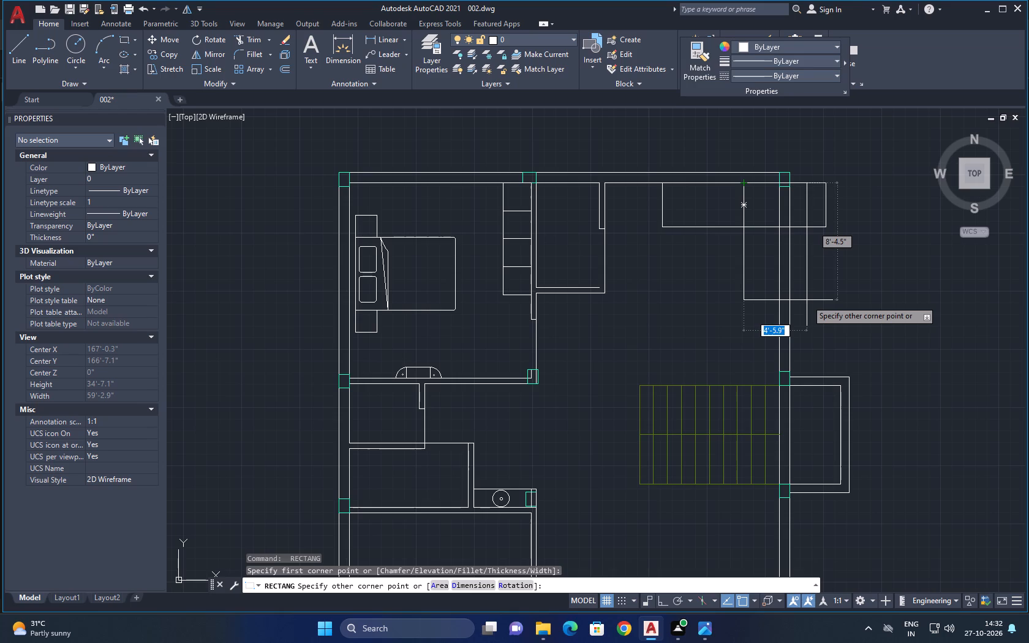
{"action": "left_click", "coordinate": [807, 300]}
{"action": "key", "text": "Escape"}
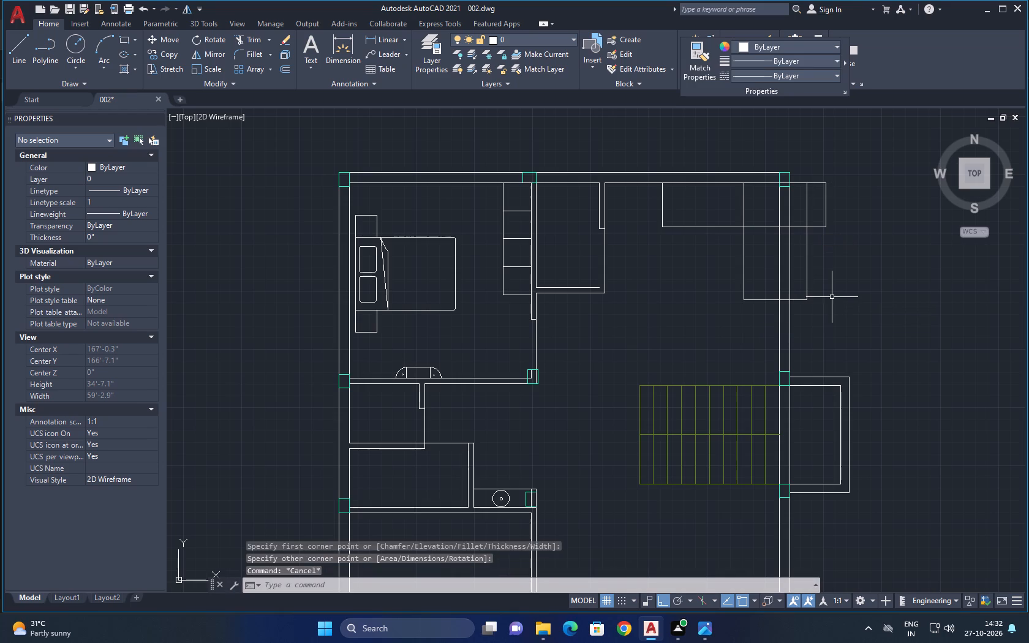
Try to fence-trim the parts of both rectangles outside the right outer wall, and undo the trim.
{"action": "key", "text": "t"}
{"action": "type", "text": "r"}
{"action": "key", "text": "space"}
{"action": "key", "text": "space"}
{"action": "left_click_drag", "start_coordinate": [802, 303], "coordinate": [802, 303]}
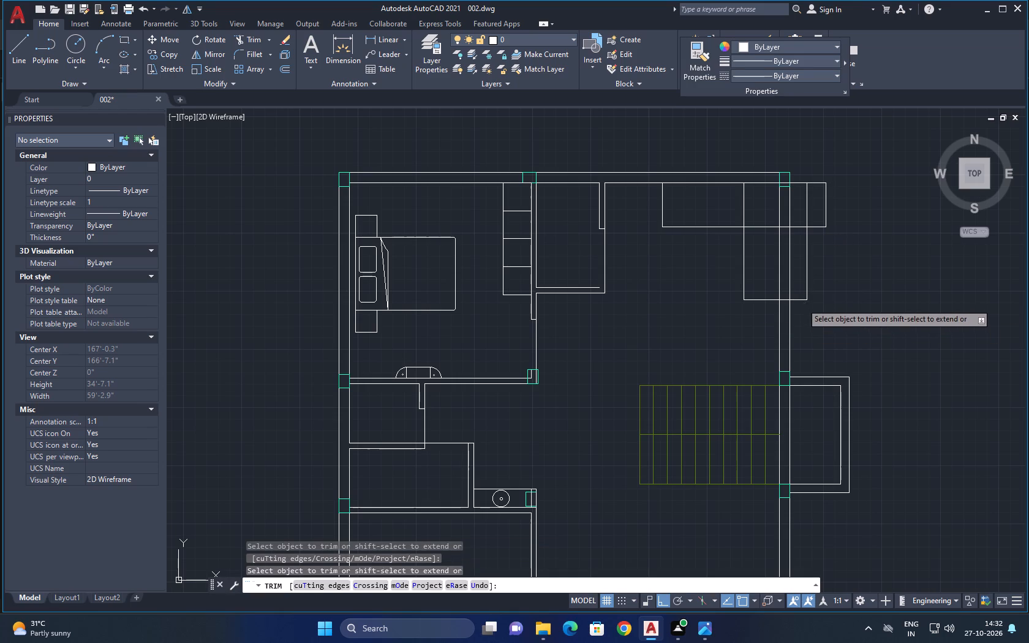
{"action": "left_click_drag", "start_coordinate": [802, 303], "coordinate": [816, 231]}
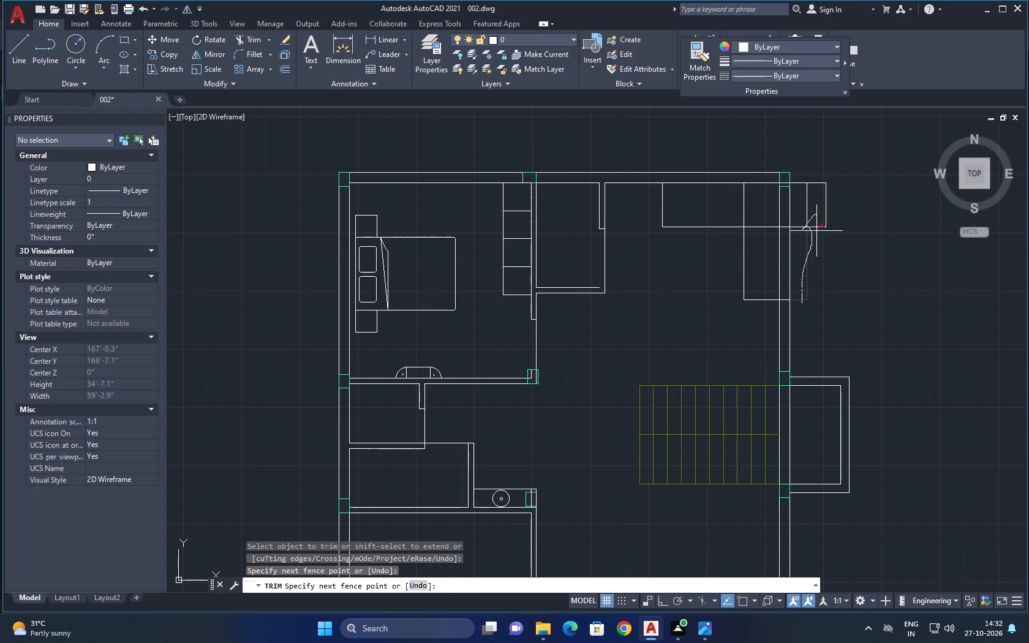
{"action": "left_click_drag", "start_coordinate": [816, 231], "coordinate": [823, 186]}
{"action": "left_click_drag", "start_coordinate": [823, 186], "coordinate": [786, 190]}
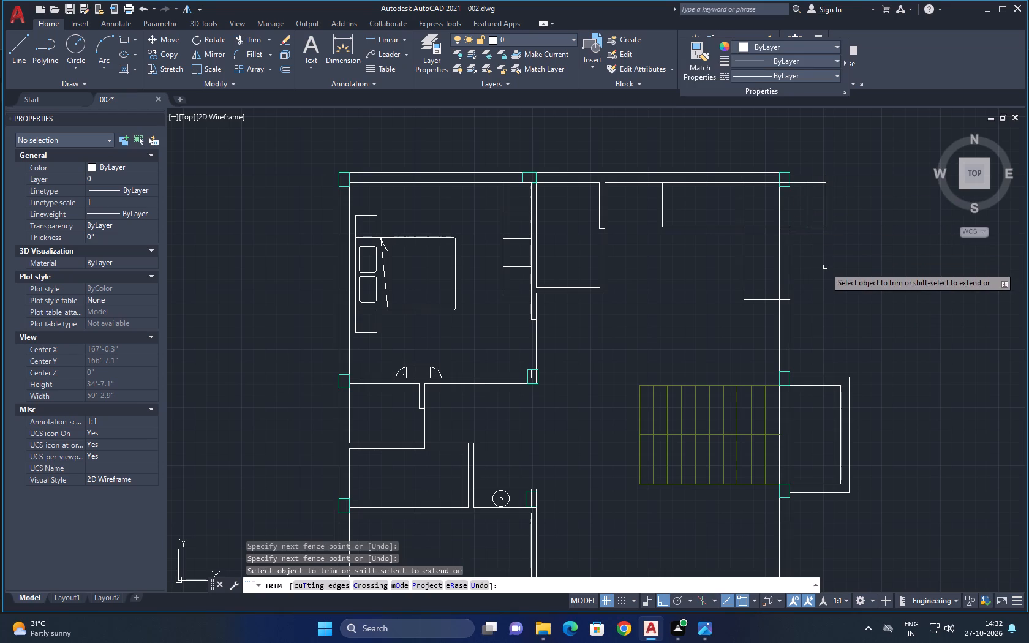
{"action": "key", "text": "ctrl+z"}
Trim away the parts of both rectangles that extend beyond the outer face of the right wall.
{"action": "left_click_drag", "start_coordinate": [802, 324], "coordinate": [802, 240]}
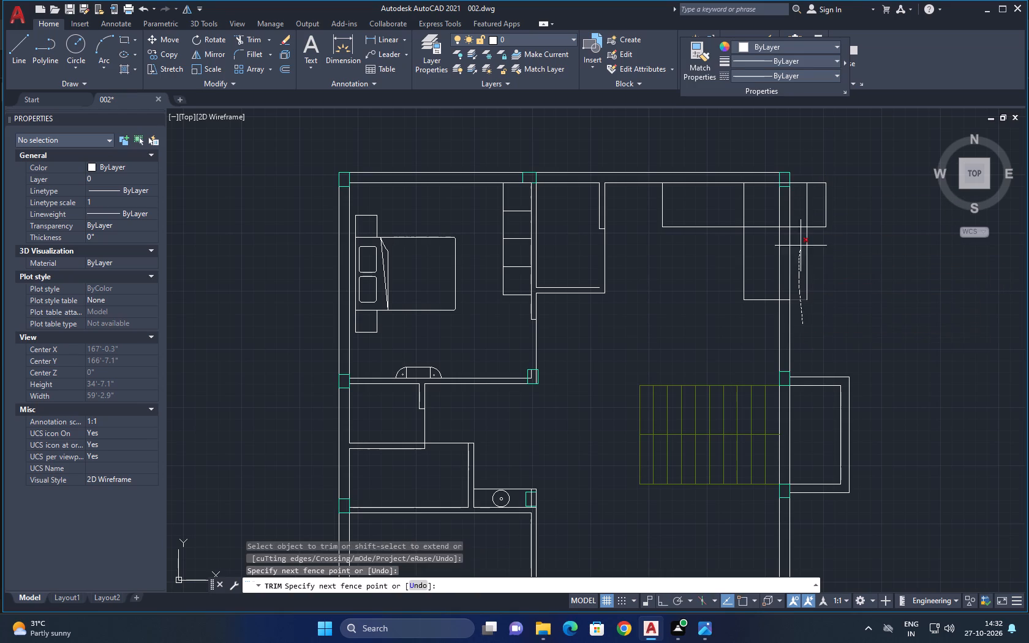
{"action": "left_click_drag", "start_coordinate": [802, 240], "coordinate": [815, 202]}
{"action": "left_click_drag", "start_coordinate": [804, 258], "coordinate": [832, 209]}
{"action": "left_click_drag", "start_coordinate": [832, 209], "coordinate": [832, 183]}
{"action": "left_click_drag", "start_coordinate": [805, 201], "coordinate": [807, 182]}
Trim the rectangles' leftover pieces inside the right wall and their overlapping inner edges to form one L-shaped outline.
{"action": "scroll", "coordinate": [802, 185], "scroll_direction": "up", "scroll_amount": 2}
{"action": "left_click", "coordinate": [767, 175]}
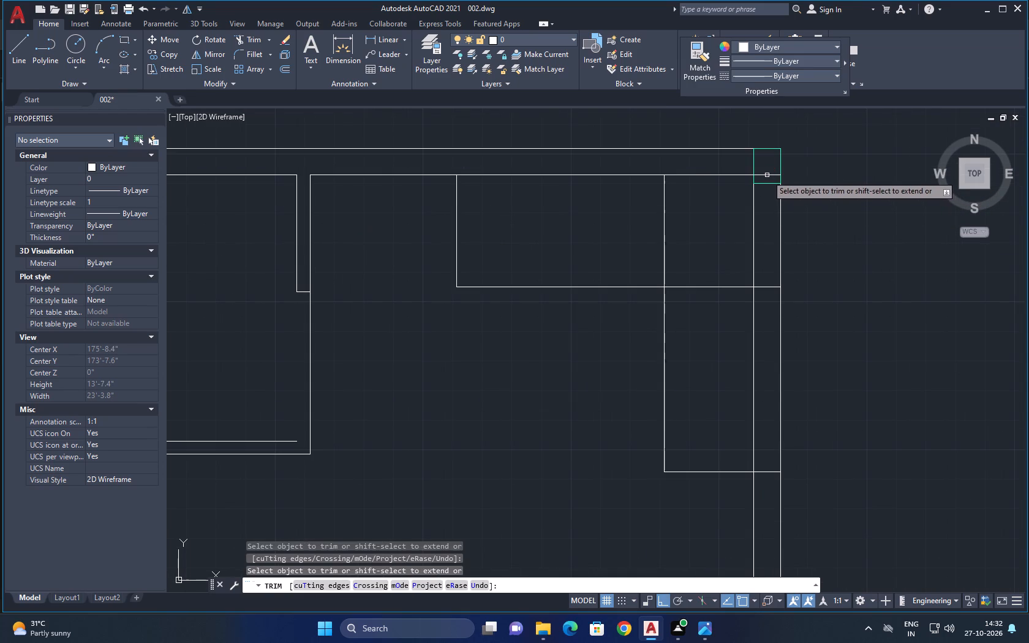
{"action": "left_click", "coordinate": [766, 287]}
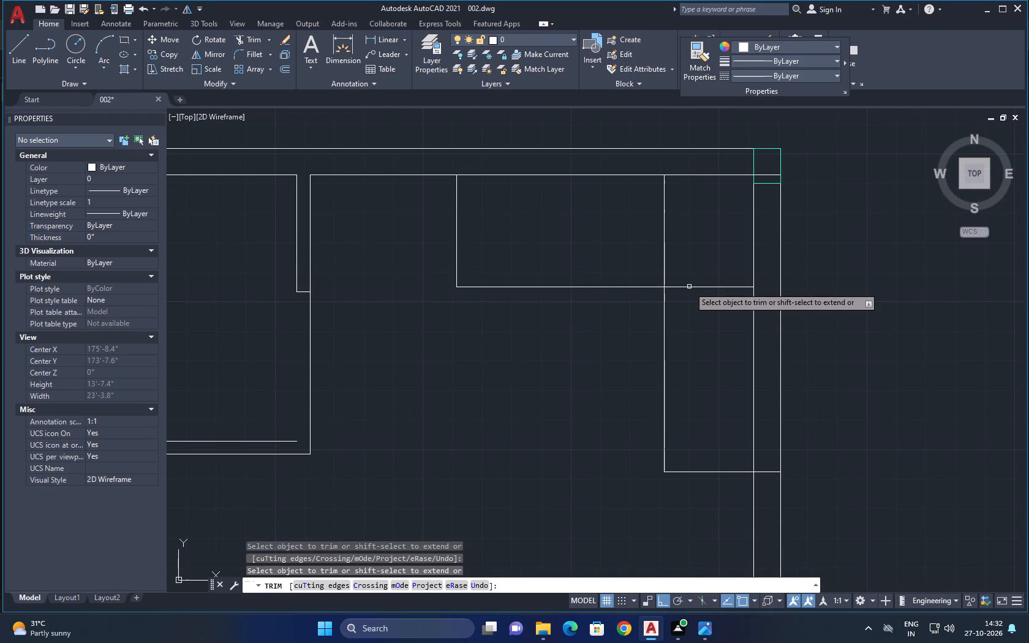
{"action": "left_click", "coordinate": [689, 287]}
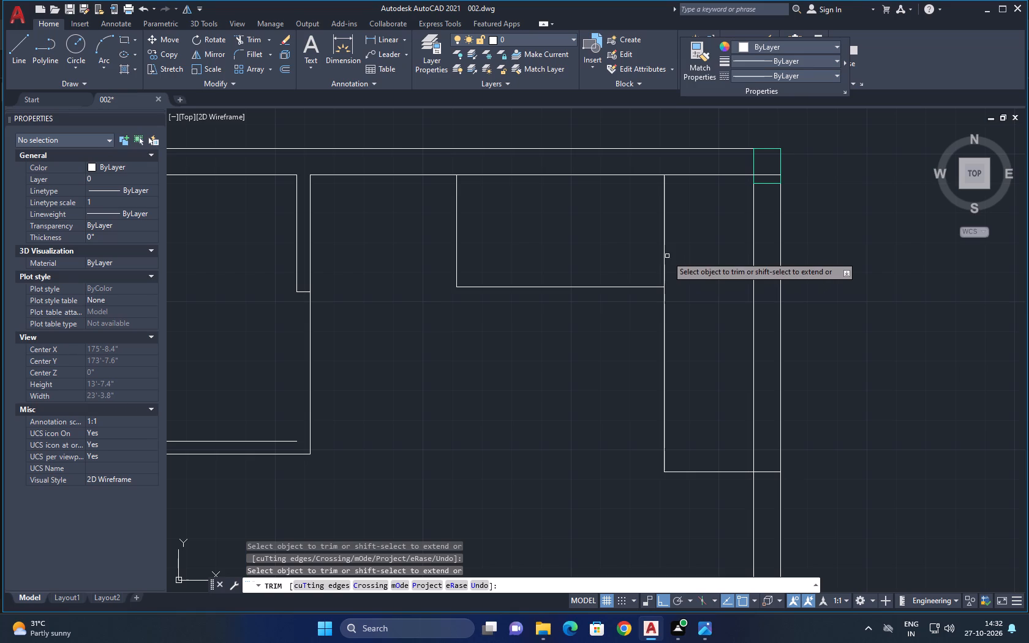
{"action": "left_click", "coordinate": [663, 260]}
{"action": "scroll", "coordinate": [703, 465], "scroll_direction": "down", "scroll_amount": 1}
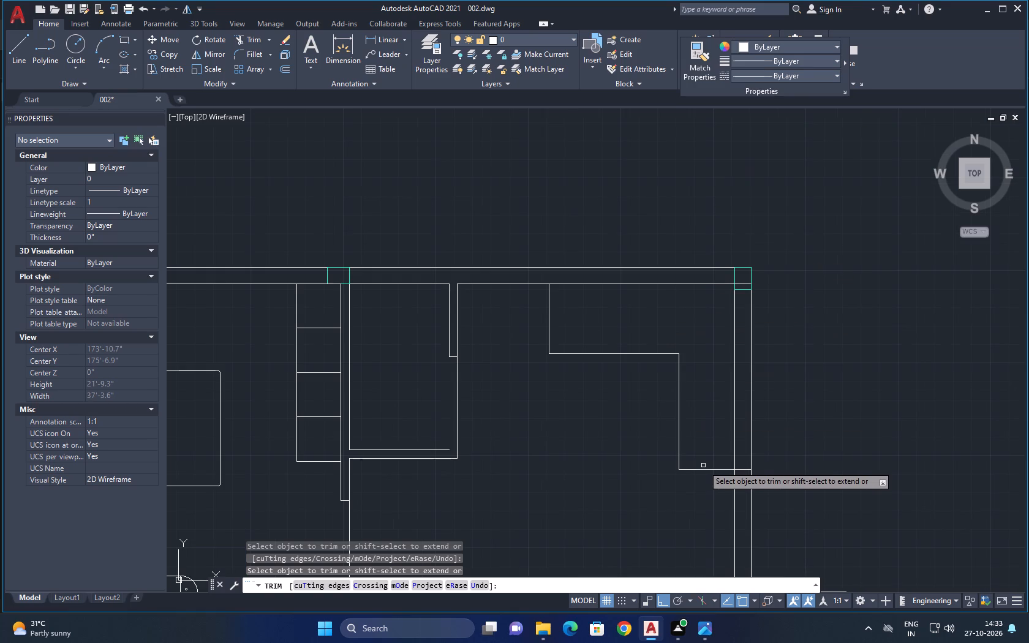
{"action": "middle_click_drag", "start_coordinate": [706, 435], "coordinate": [708, 358]}
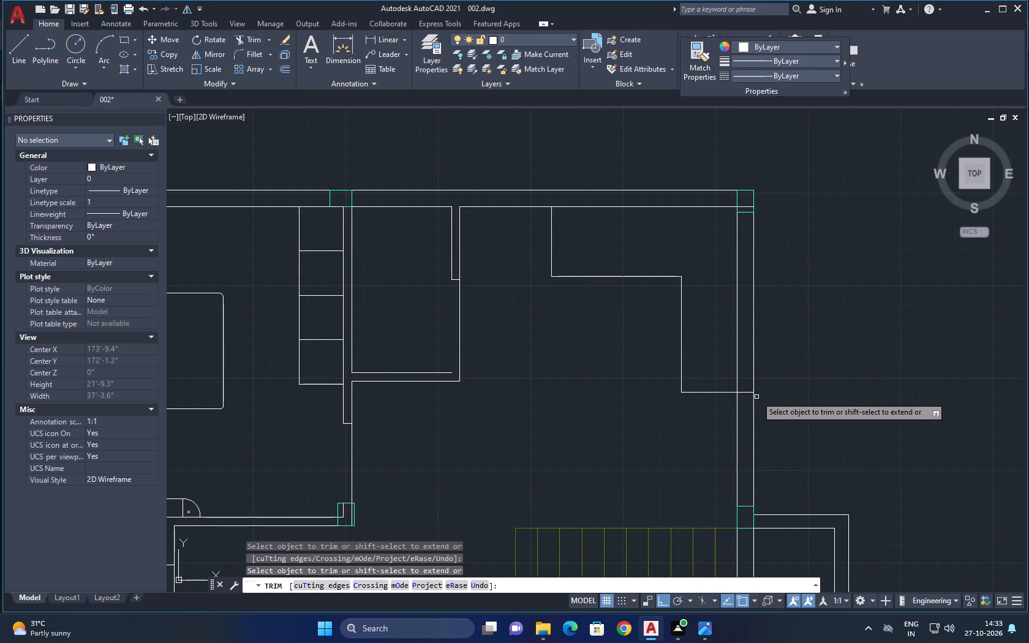
{"action": "left_click", "coordinate": [751, 394]}
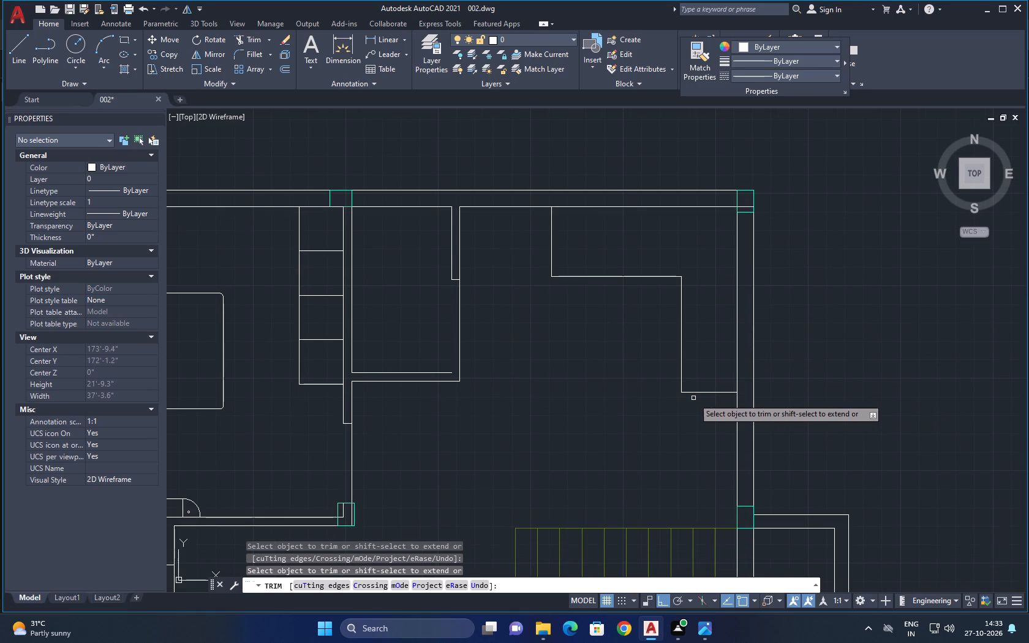
Trim the top wall's inner line between the small room and the L-shaped outline.
{"action": "left_click", "coordinate": [518, 206]}
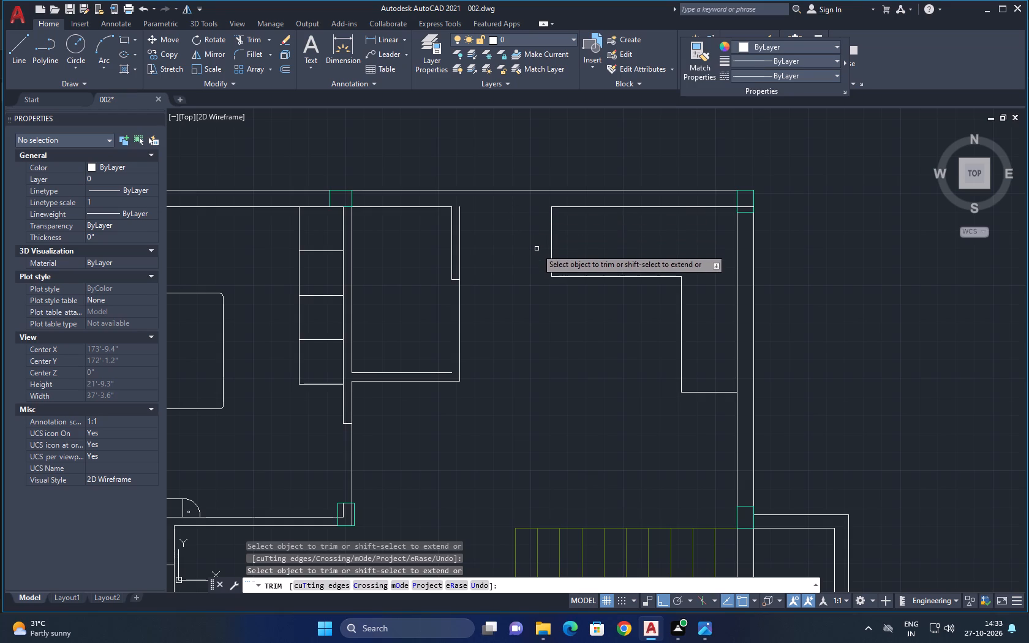
{"action": "key", "text": "Escape"}
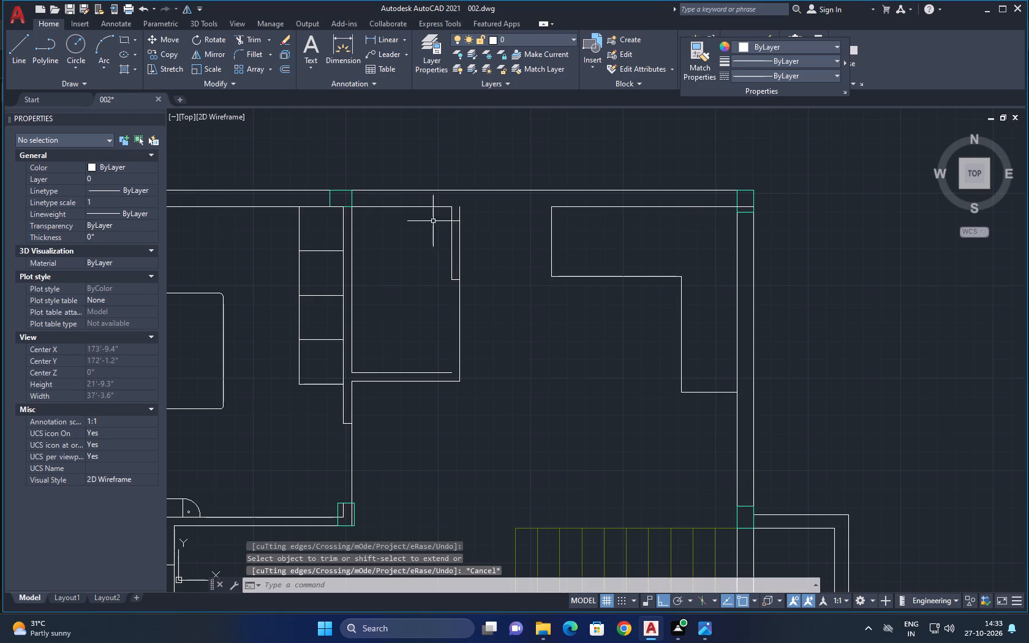
{"action": "key", "text": "Escape"}
Stretch the right end of the small room's top wall line past its side partition towards the L-shaped outline.
{"action": "left_click", "coordinate": [415, 208]}
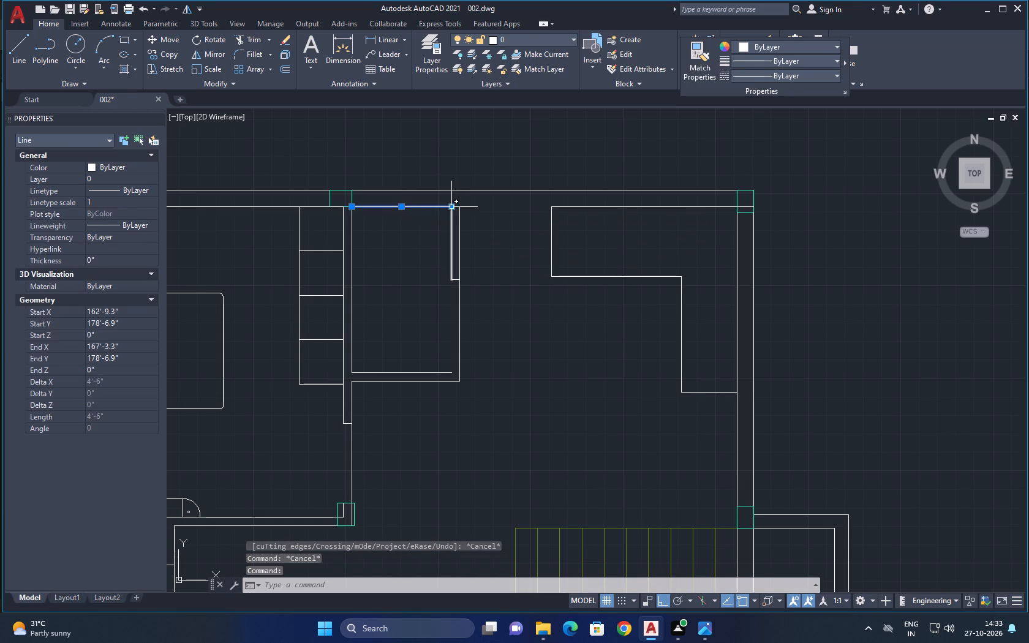
{"action": "left_click", "coordinate": [451, 208]}
{"action": "left_click", "coordinate": [495, 213]}
{"action": "key", "text": "Escape"}
Stretch the upper ends of both lines of the small room's right partition up past the top wall's outer face.
{"action": "left_click", "coordinate": [461, 222]}
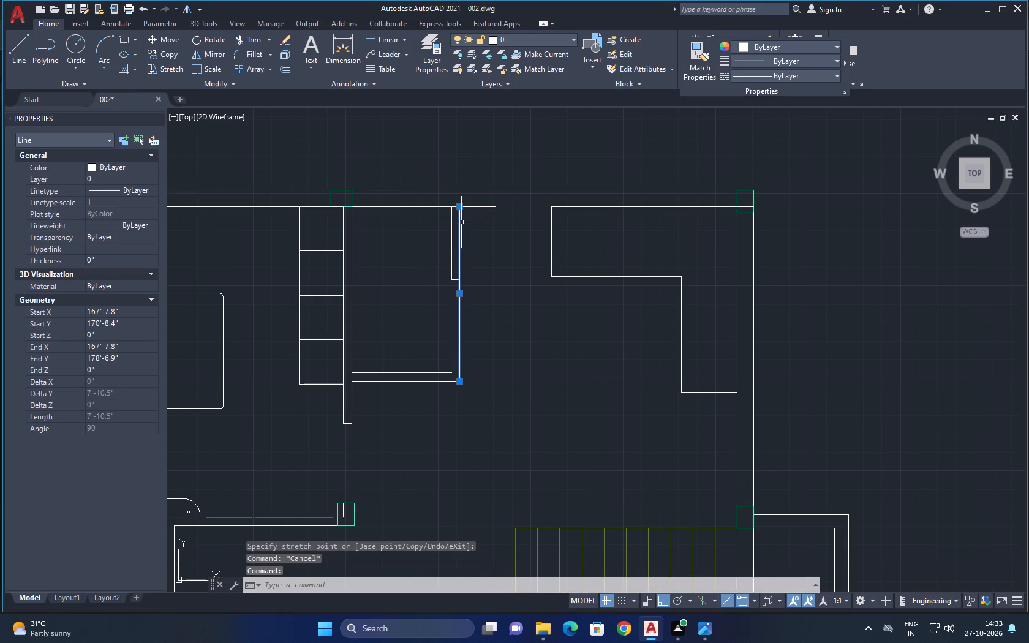
{"action": "left_click_drag", "start_coordinate": [462, 206], "coordinate": [467, 186]}
{"action": "left_click", "coordinate": [467, 149]}
{"action": "key", "text": "Escape"}
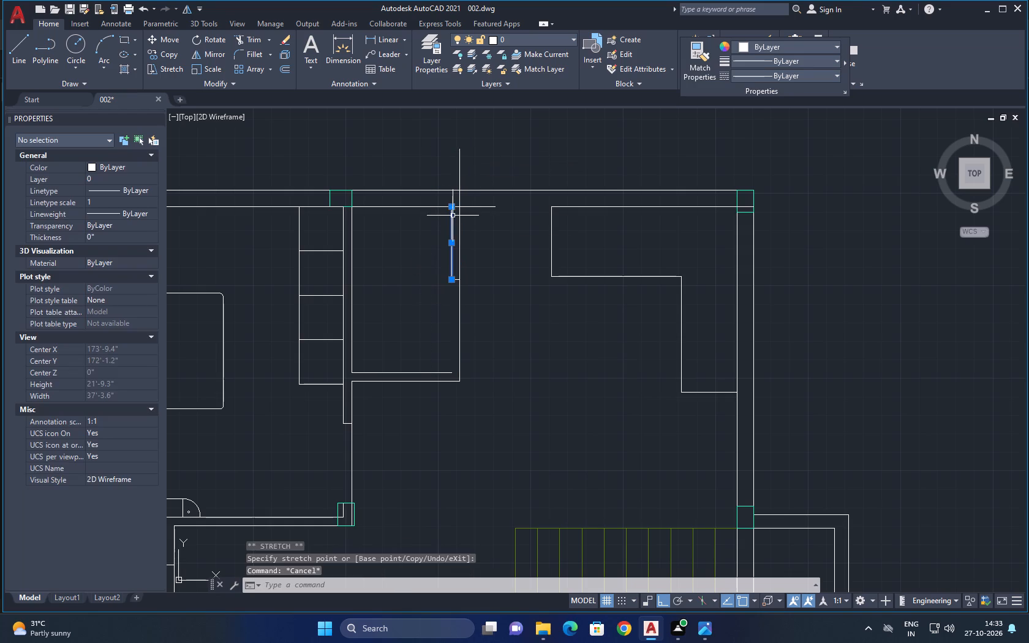
{"action": "left_click", "coordinate": [453, 216]}
{"action": "left_click", "coordinate": [453, 205]}
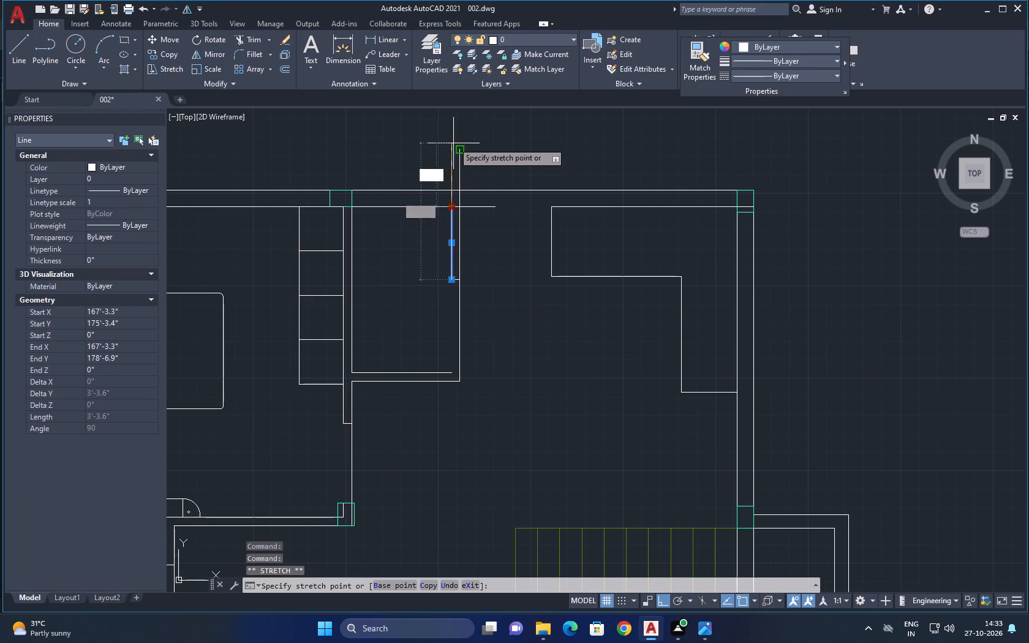
{"action": "left_click", "coordinate": [450, 139]}
{"action": "key", "text": "Escape"}
{"action": "key", "text": "Escape"}
Trim the partition lines above the top wall's outer face and the top wall's inner line beyond the partition.
{"action": "key", "text": "t"}
{"action": "key", "text": "r"}
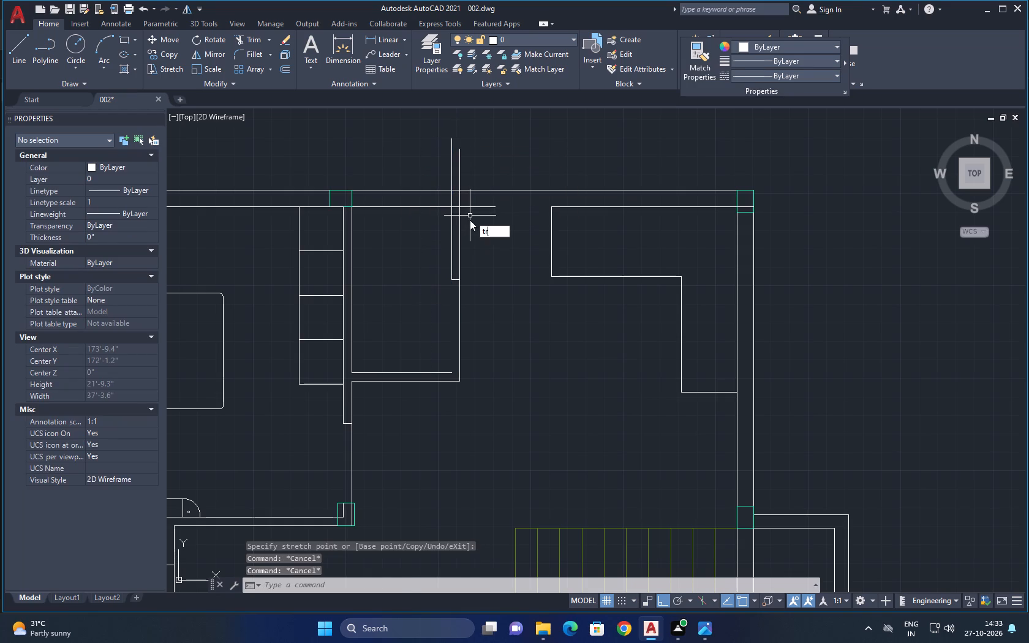
{"action": "key", "text": "space"}
{"action": "key", "text": "space"}
{"action": "left_click_drag", "start_coordinate": [472, 218], "coordinate": [478, 202]}
{"action": "left_click_drag", "start_coordinate": [445, 171], "coordinate": [477, 173]}
{"action": "key", "text": "Escape"}
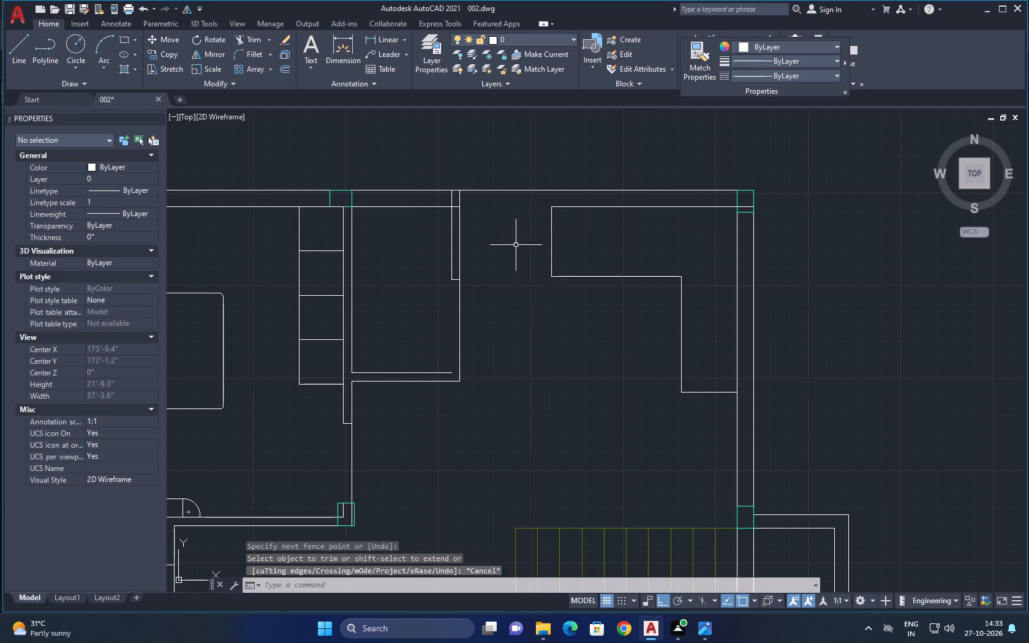
{"action": "key", "text": "Escape"}
Trim the crossing wall and partition line pieces inside the small room's upper-right corner to form a clean junction.
{"action": "scroll", "coordinate": [529, 315], "scroll_direction": "down", "scroll_amount": 1}
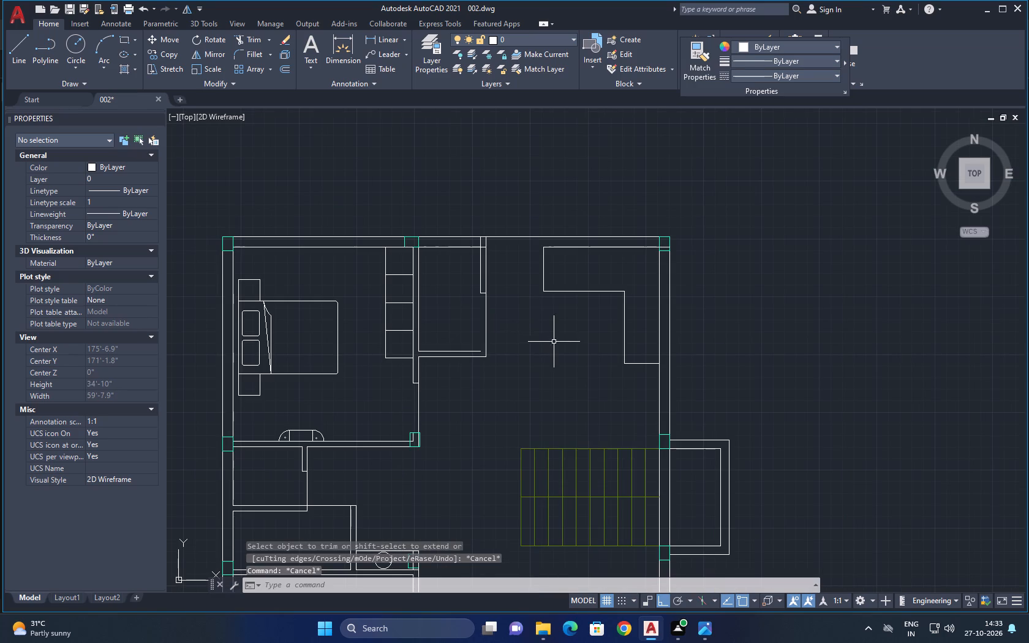
{"action": "scroll", "coordinate": [492, 293], "scroll_direction": "up", "scroll_amount": 1}
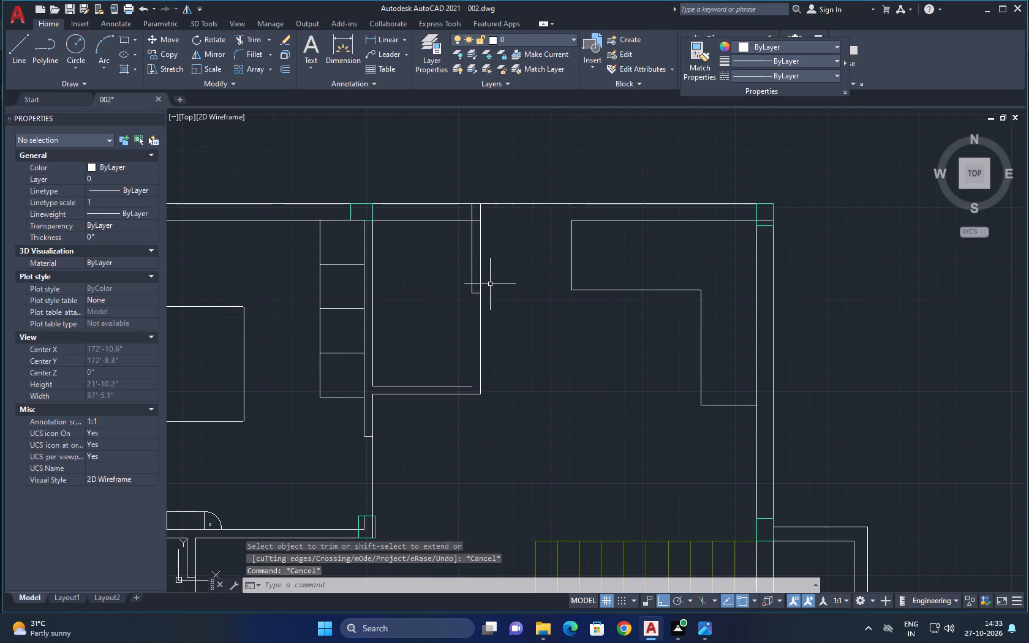
{"action": "type", "text": "tvr"}
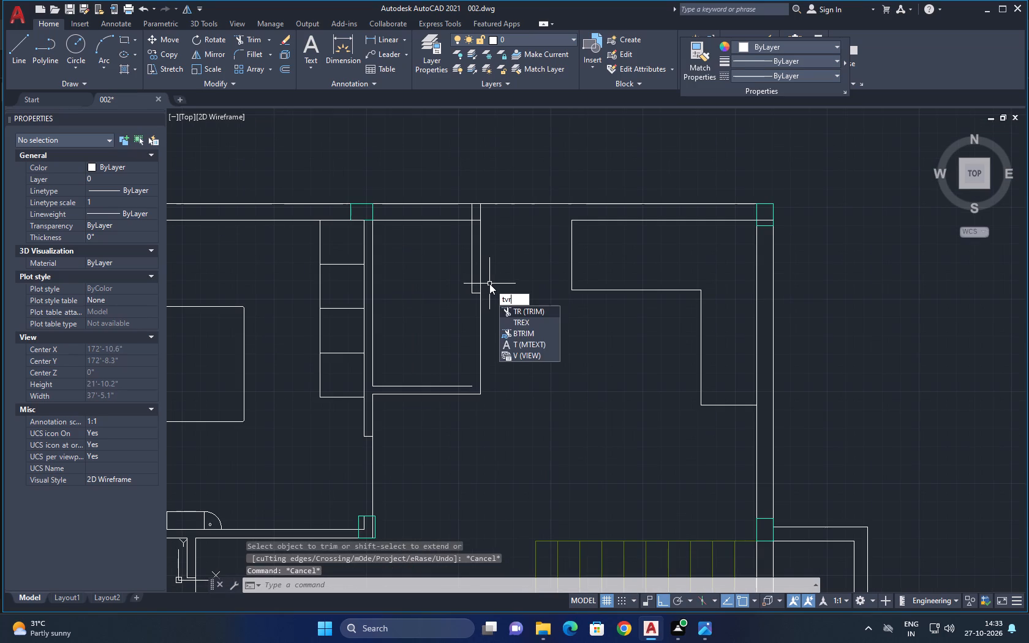
{"action": "key", "text": "BackSpace"}
{"action": "key", "text": "BackSpace"}
{"action": "type", "text": "r"}
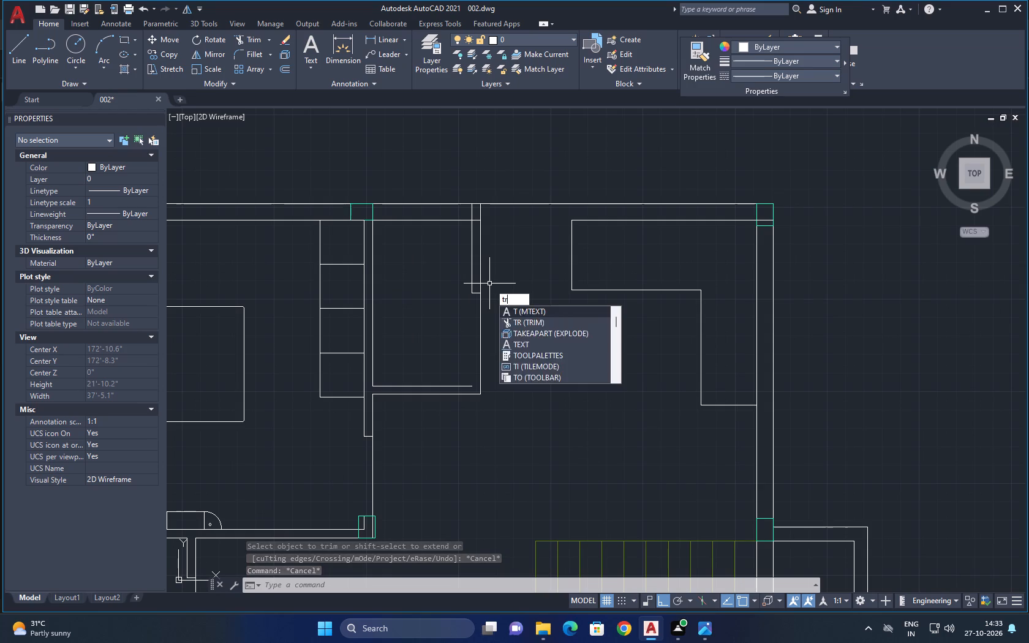
{"action": "key", "text": "space"}
{"action": "key", "text": "space"}
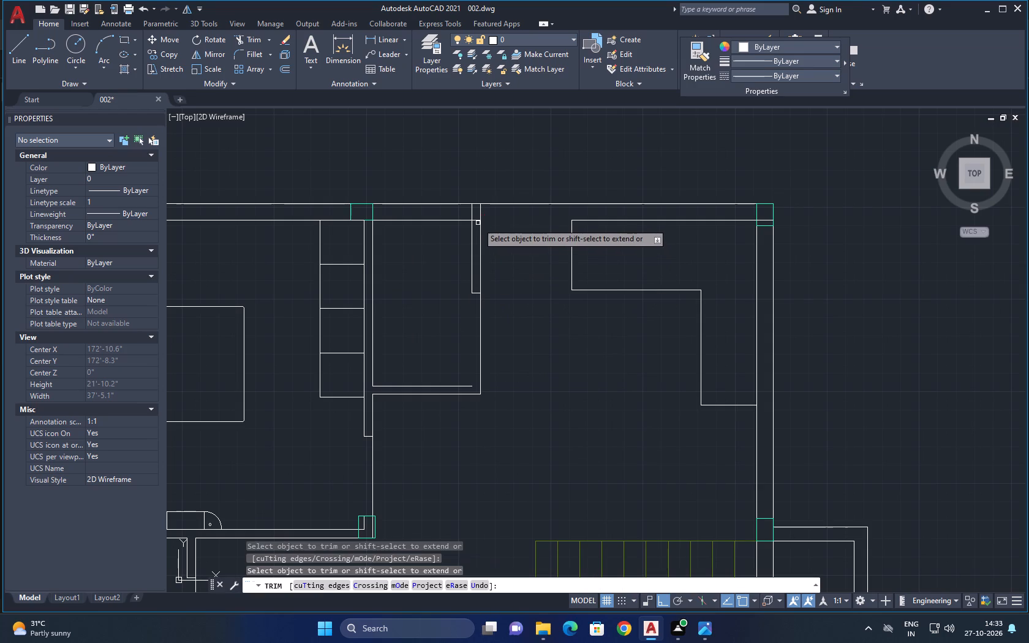
{"action": "left_click", "coordinate": [475, 220]}
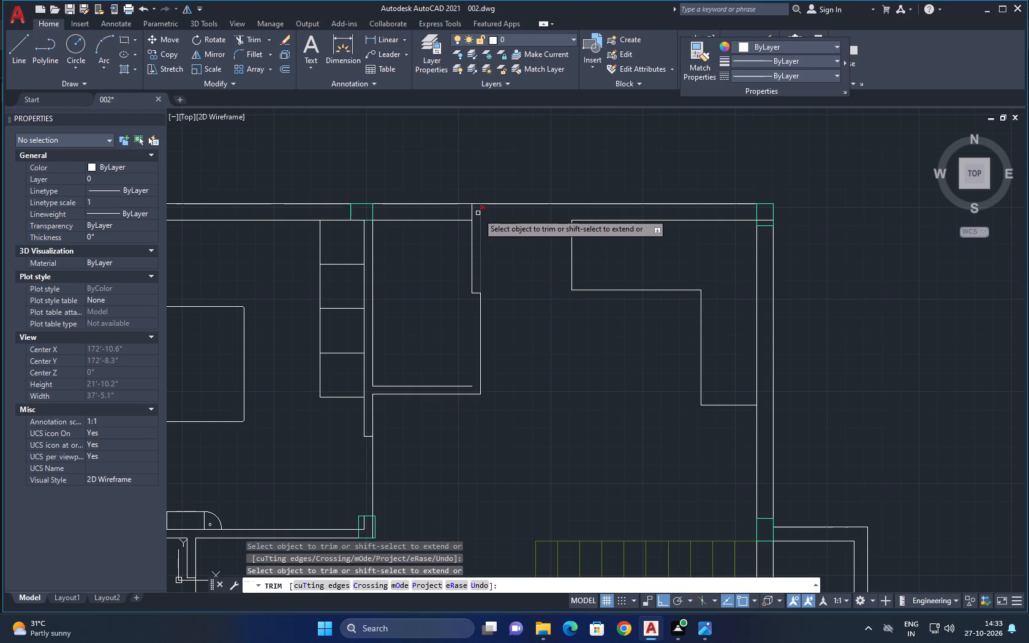
{"action": "left_click", "coordinate": [472, 214]}
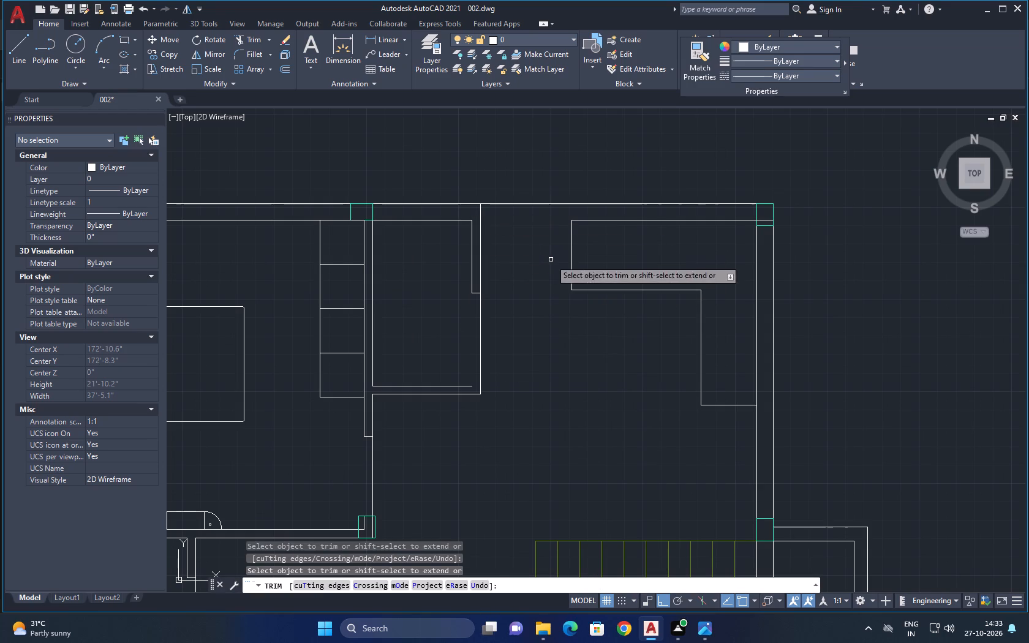
{"action": "key", "text": "Escape"}
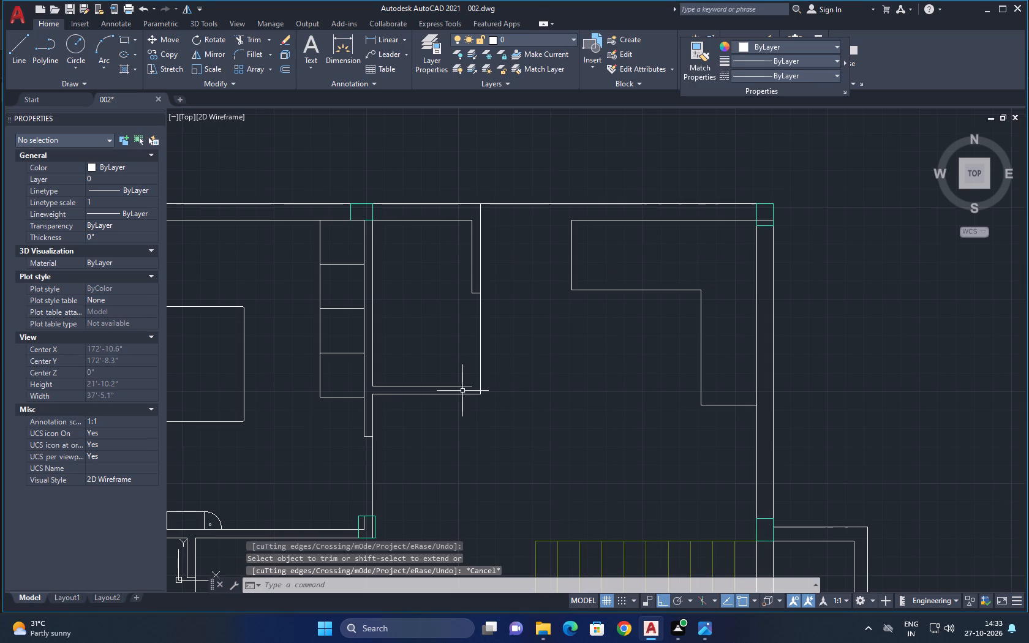
Stretch the small room's bottom wall inner line past the right partition and trim it at the partition's outer line.
{"action": "left_click", "coordinate": [457, 386]}
{"action": "left_click", "coordinate": [470, 386]}
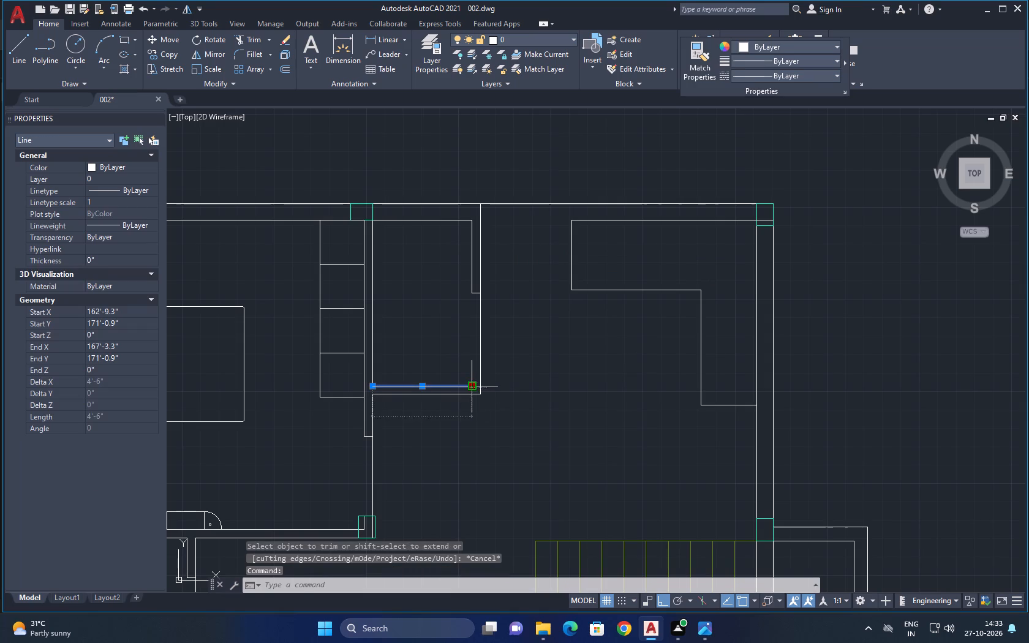
{"action": "left_click", "coordinate": [489, 386]}
{"action": "key", "text": "Escape"}
{"action": "type", "text": "tr"}
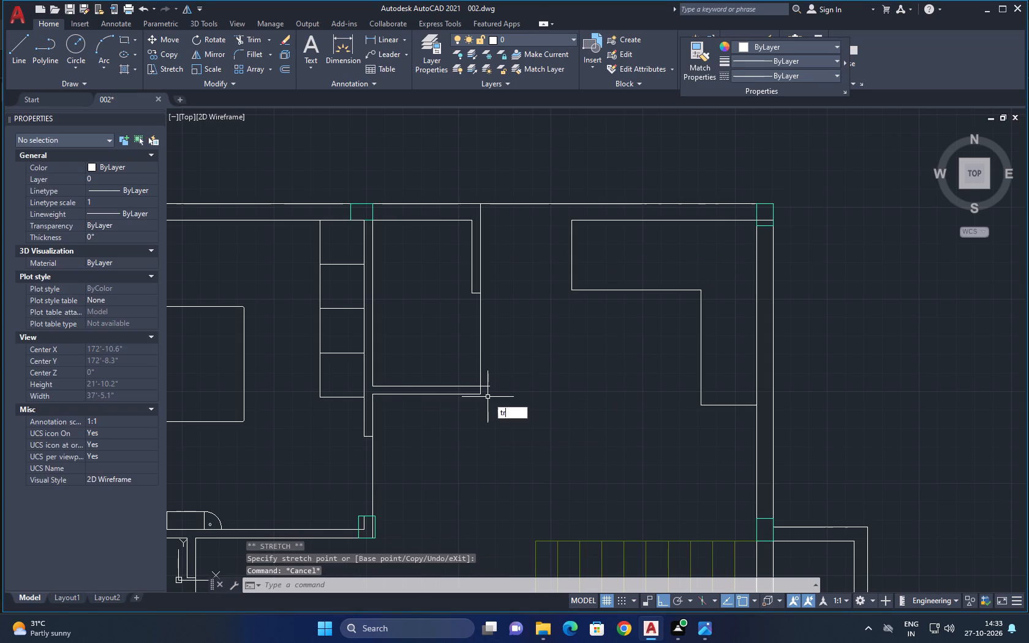
{"action": "key", "text": "space"}
{"action": "key", "text": "space"}
{"action": "left_click_drag", "start_coordinate": [488, 397], "coordinate": [488, 375]}
{"action": "left_click_drag", "start_coordinate": [488, 375], "coordinate": [489, 397]}
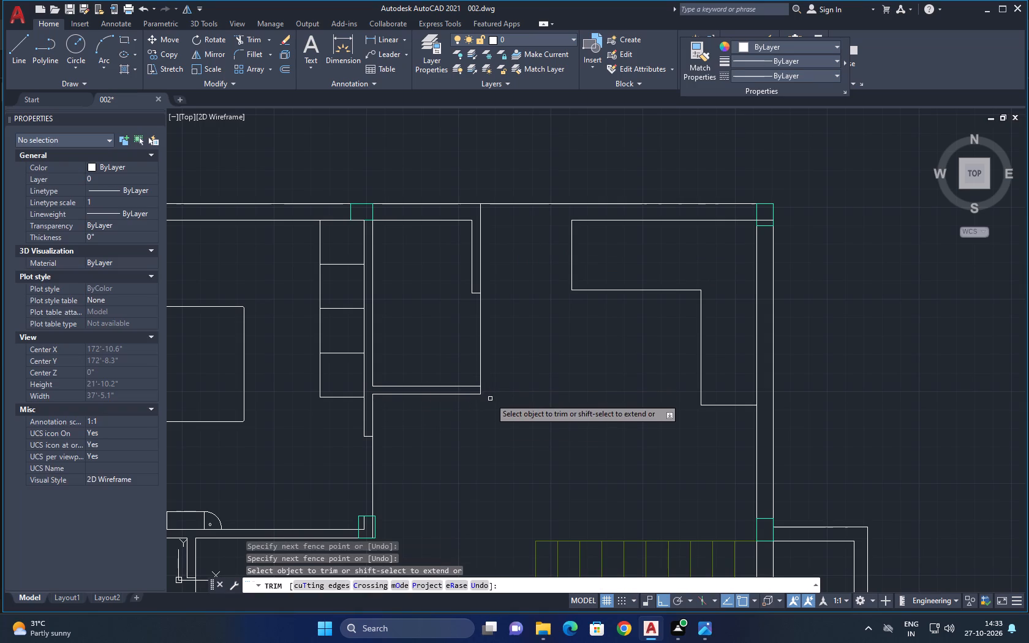
{"action": "key", "text": "Escape"}
Copy the bed's lower pillow into the lower leg of the L-shaped outline, with Ortho off.
{"action": "scroll", "coordinate": [674, 413], "scroll_direction": "down", "scroll_amount": 1}
{"action": "middle_click_drag", "start_coordinate": [669, 413], "coordinate": [597, 380]}
{"action": "scroll", "coordinate": [668, 413], "scroll_direction": "down", "scroll_amount": 1}
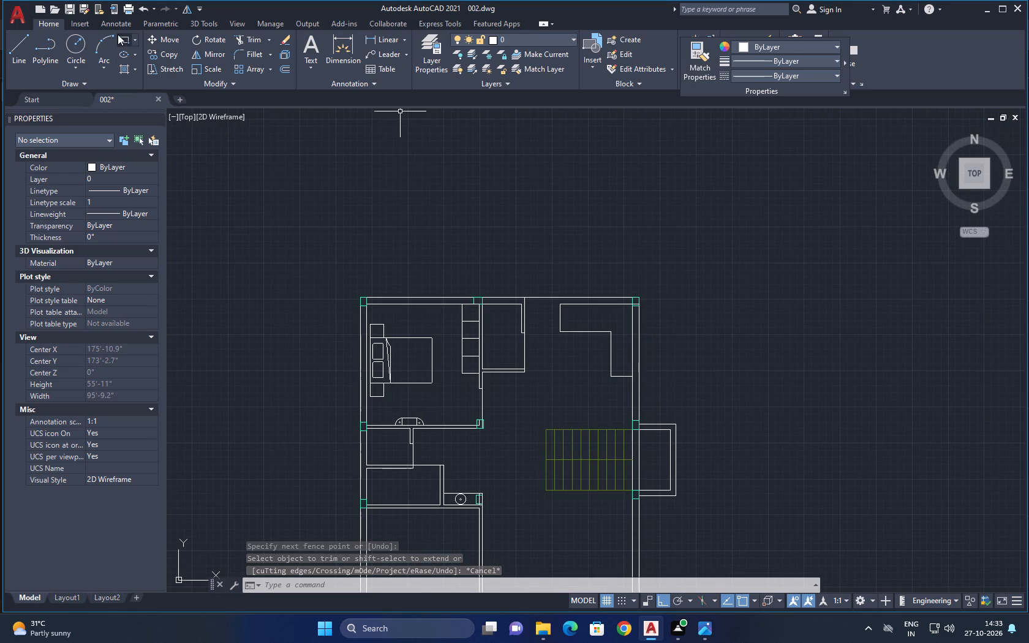
{"action": "left_click", "coordinate": [379, 362]}
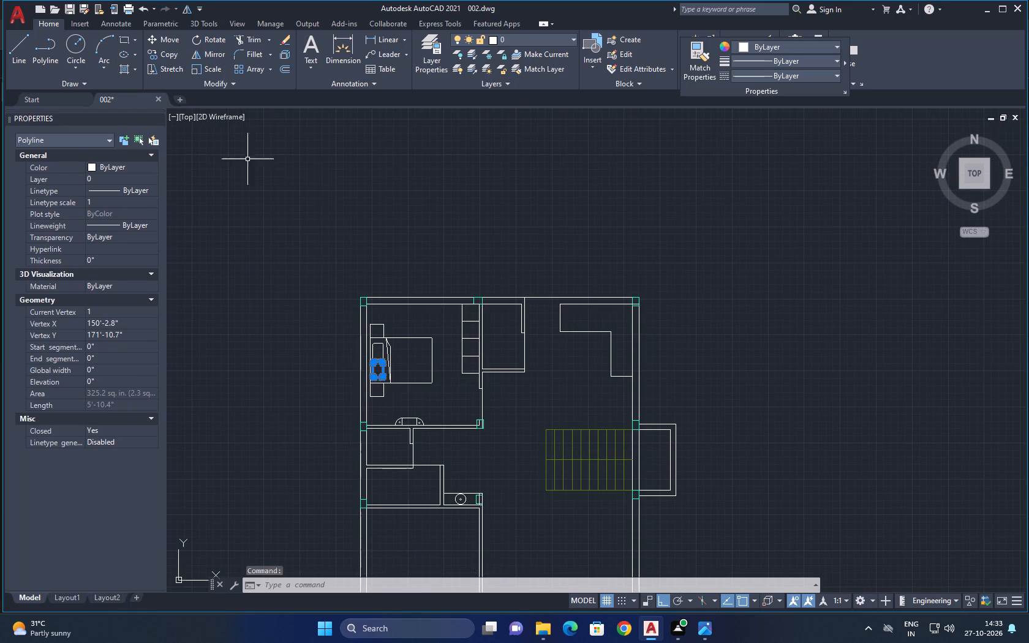
{"action": "left_click", "coordinate": [163, 58]}
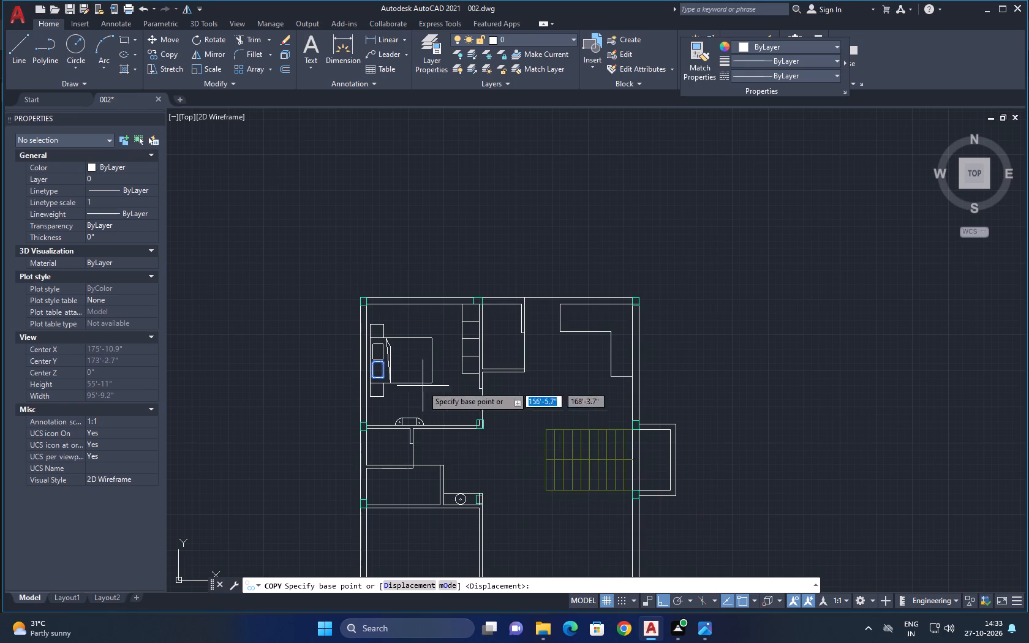
{"action": "scroll", "coordinate": [407, 367], "scroll_direction": "up", "scroll_amount": 2}
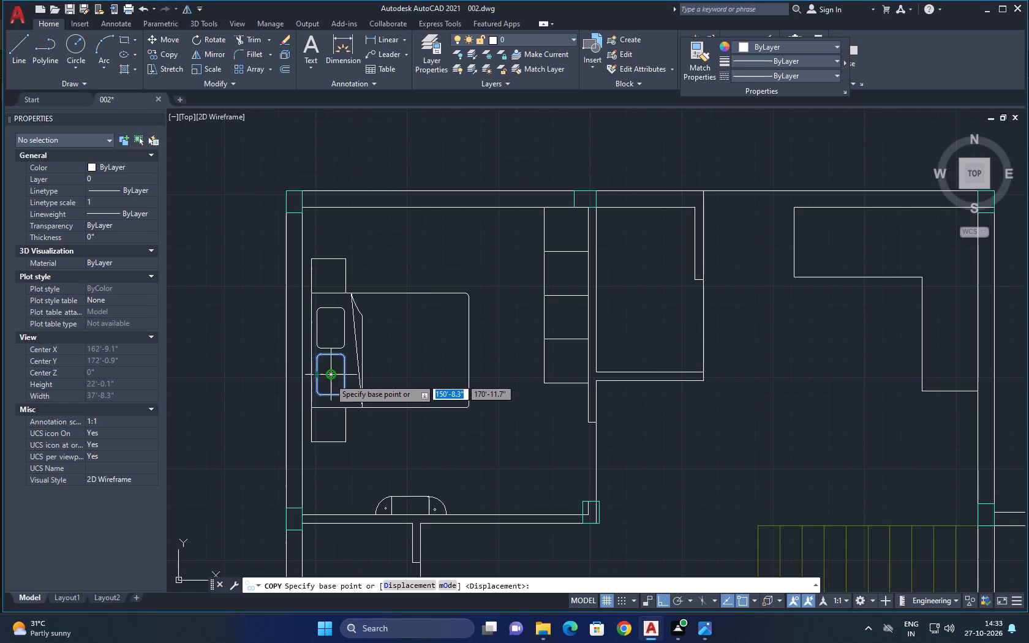
{"action": "left_click", "coordinate": [327, 377]}
{"action": "scroll", "coordinate": [782, 358], "scroll_direction": "down", "scroll_amount": 1}
{"action": "middle_click_drag", "start_coordinate": [782, 358], "coordinate": [491, 339]}
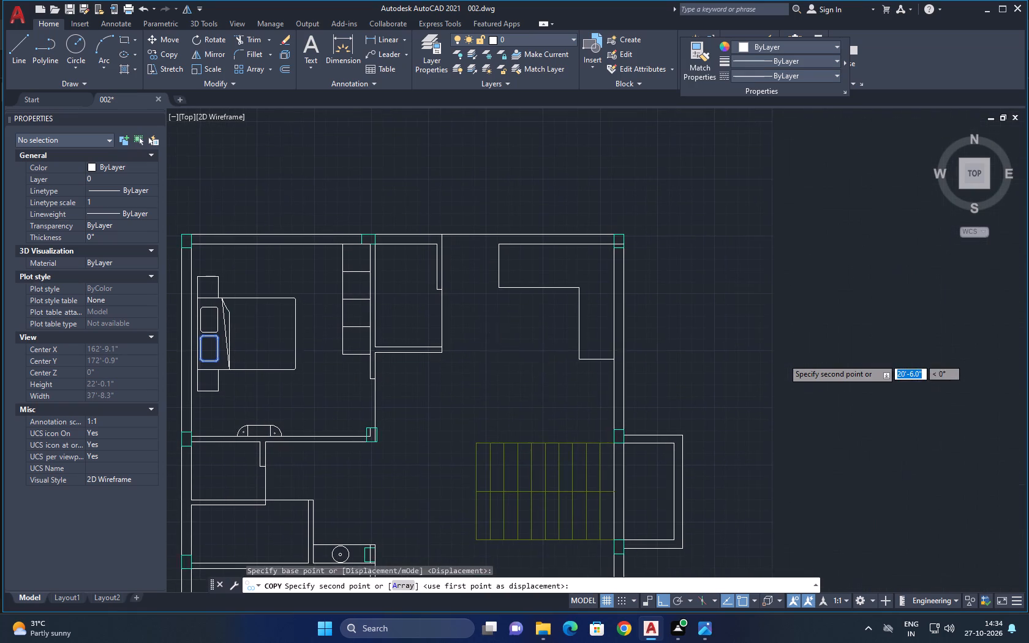
{"action": "left_click", "coordinate": [663, 607]}
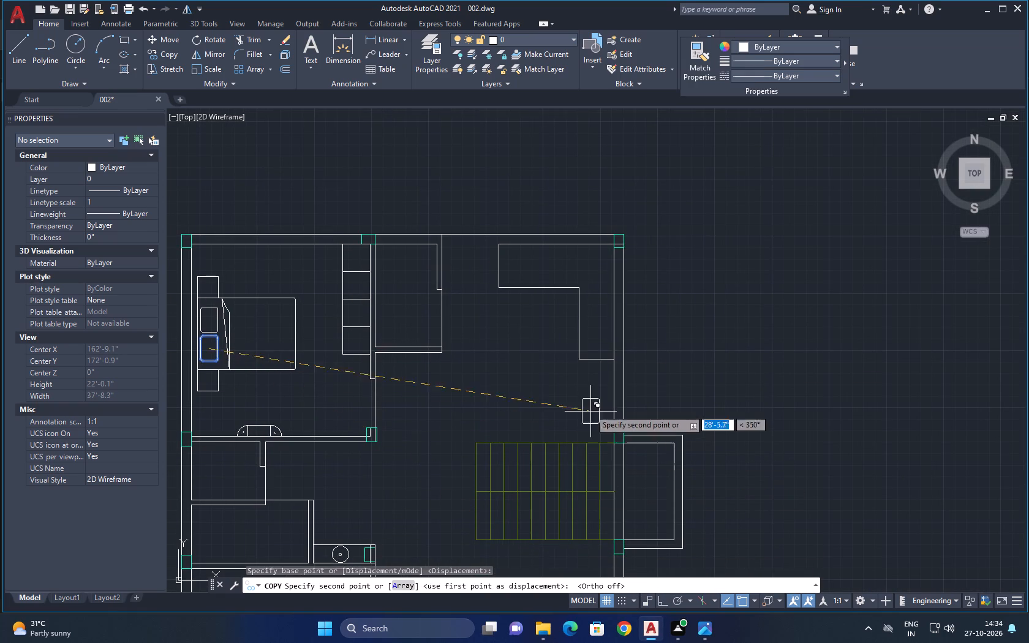
{"action": "left_click", "coordinate": [595, 336]}
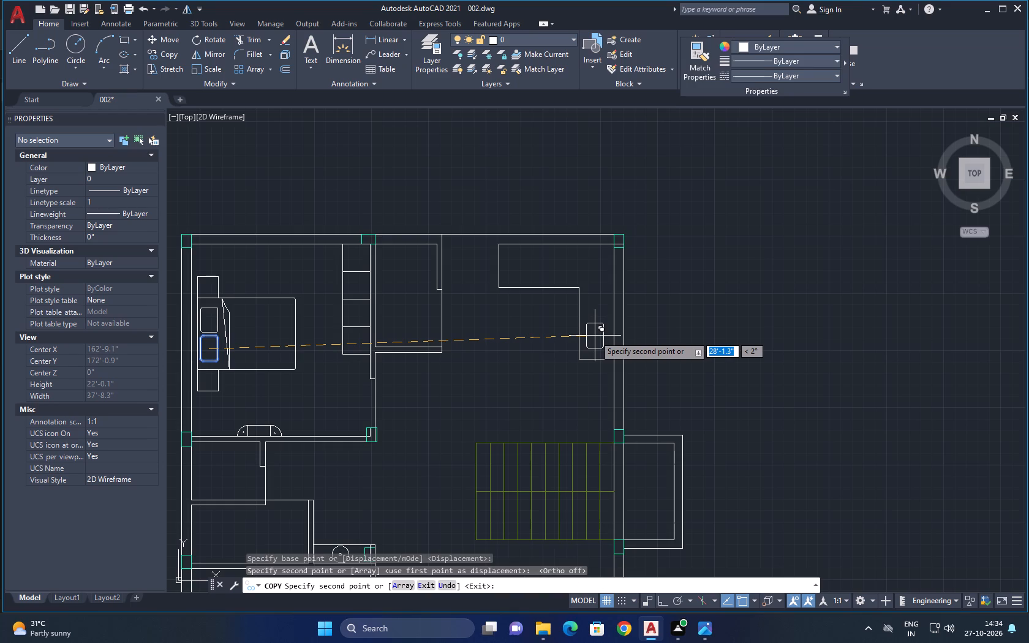
{"action": "key", "text": "Escape"}
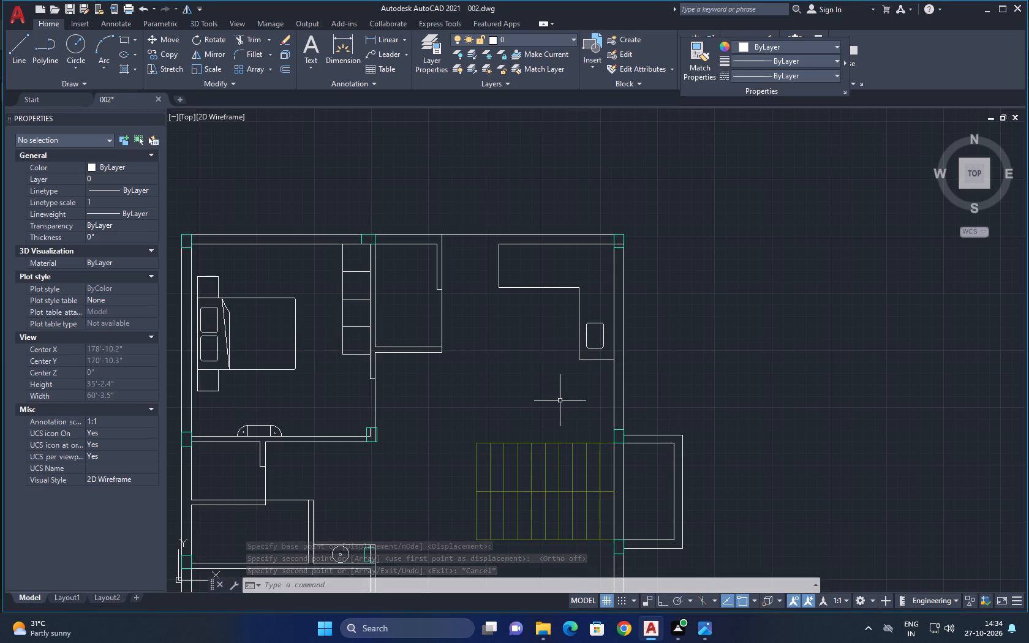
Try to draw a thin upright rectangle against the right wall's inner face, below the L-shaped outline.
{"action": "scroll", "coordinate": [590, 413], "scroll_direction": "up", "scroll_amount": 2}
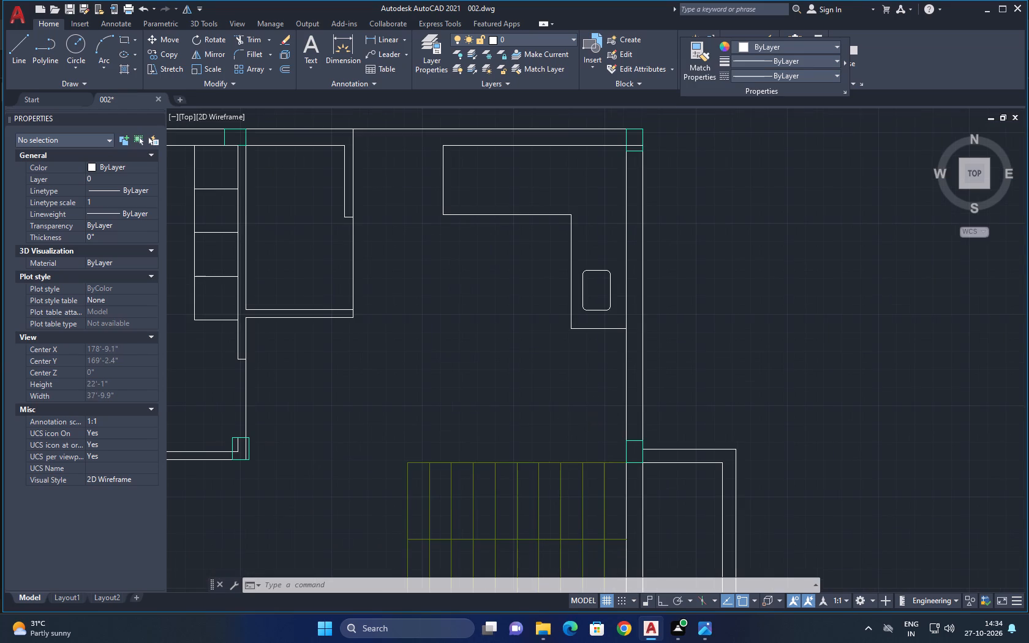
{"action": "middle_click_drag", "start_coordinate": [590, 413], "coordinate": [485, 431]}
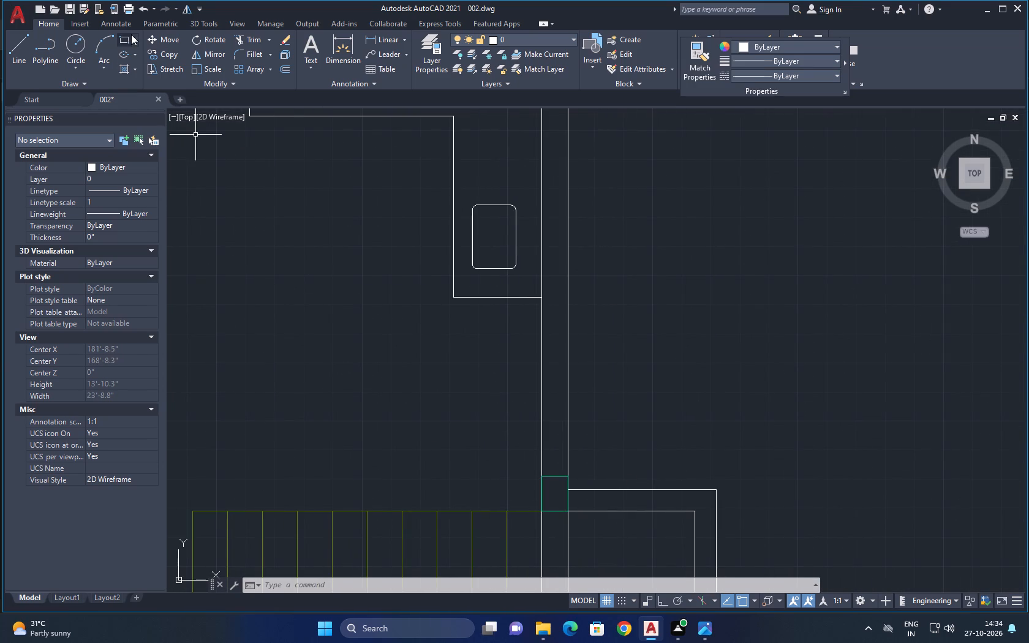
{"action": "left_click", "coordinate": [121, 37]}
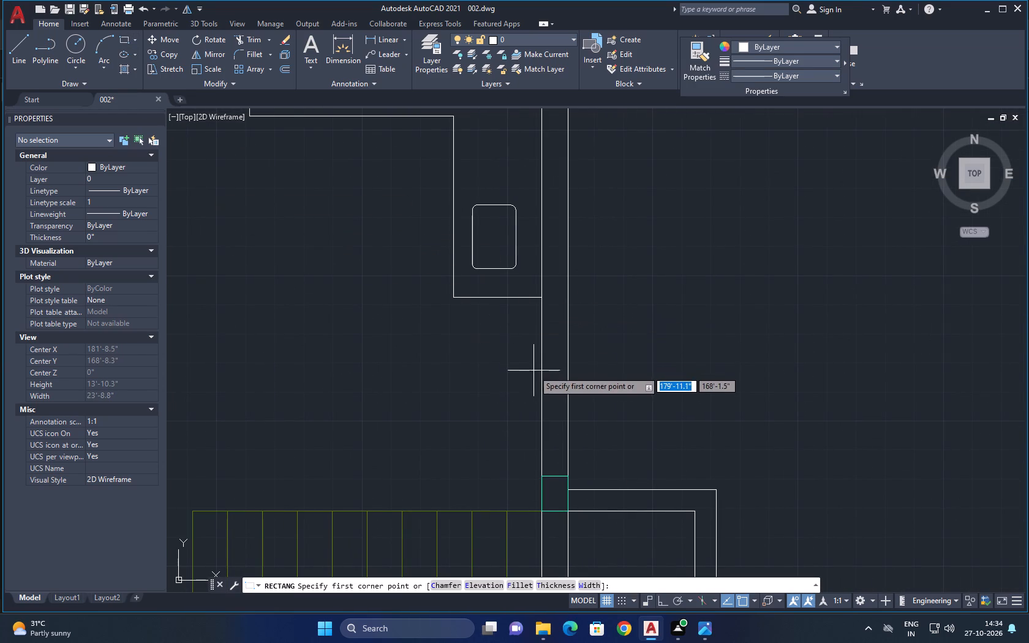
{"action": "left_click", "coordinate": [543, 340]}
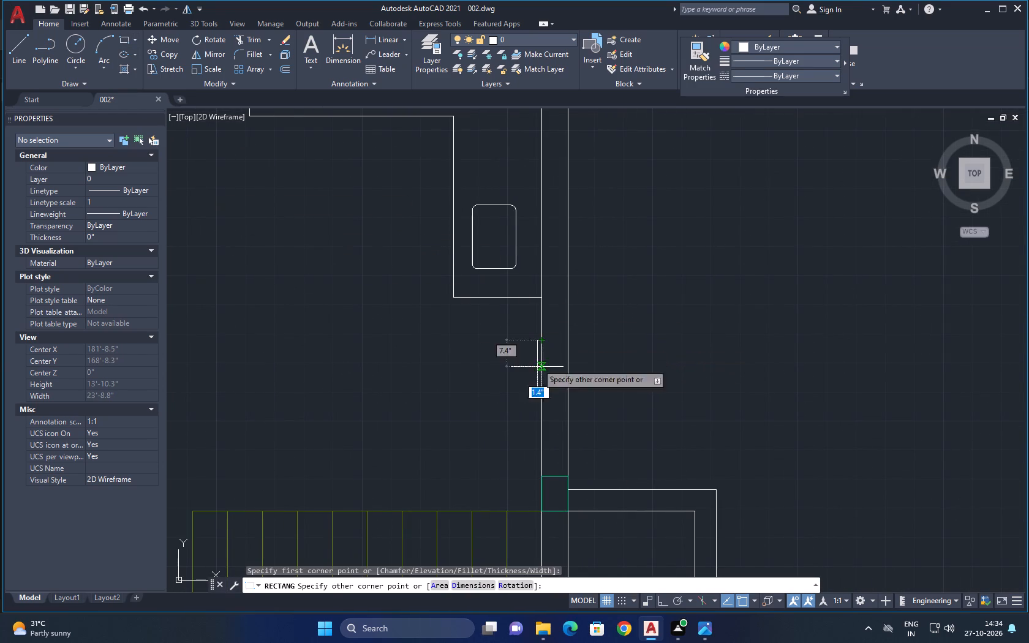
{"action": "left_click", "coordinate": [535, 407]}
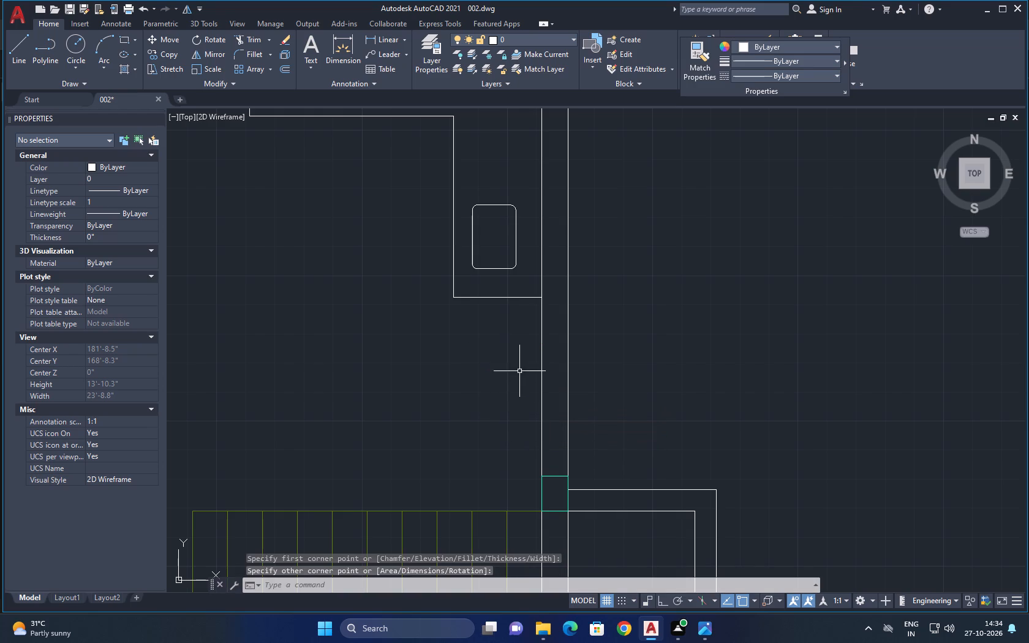
Draw a thin upright rectangle about 2' tall against the right wall's inner face, between the L-shaped outline and the stairs.
{"action": "left_click", "coordinate": [121, 39]}
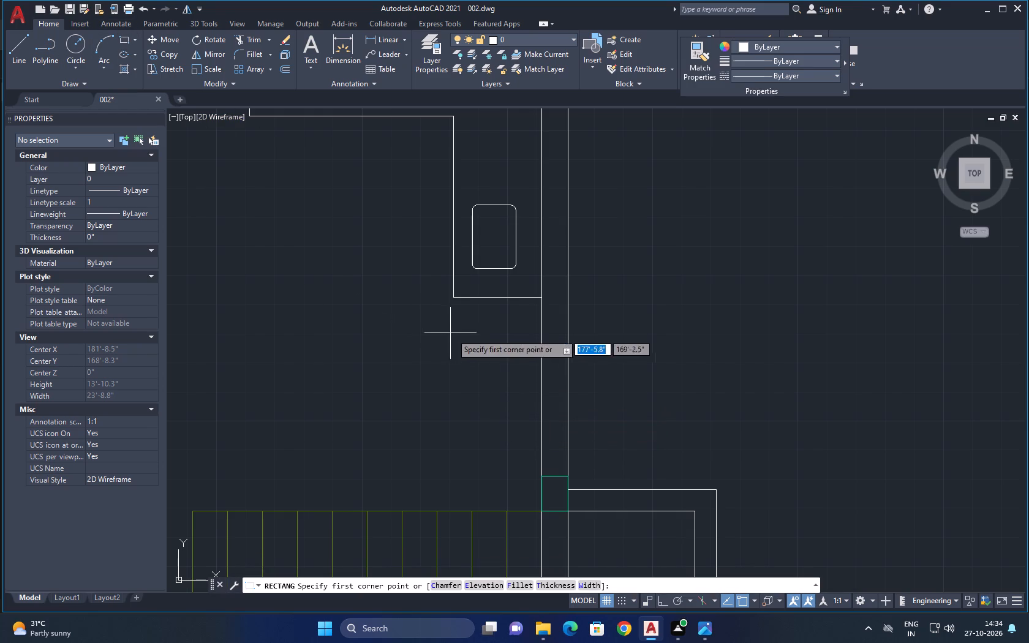
{"action": "left_click", "coordinate": [542, 344]}
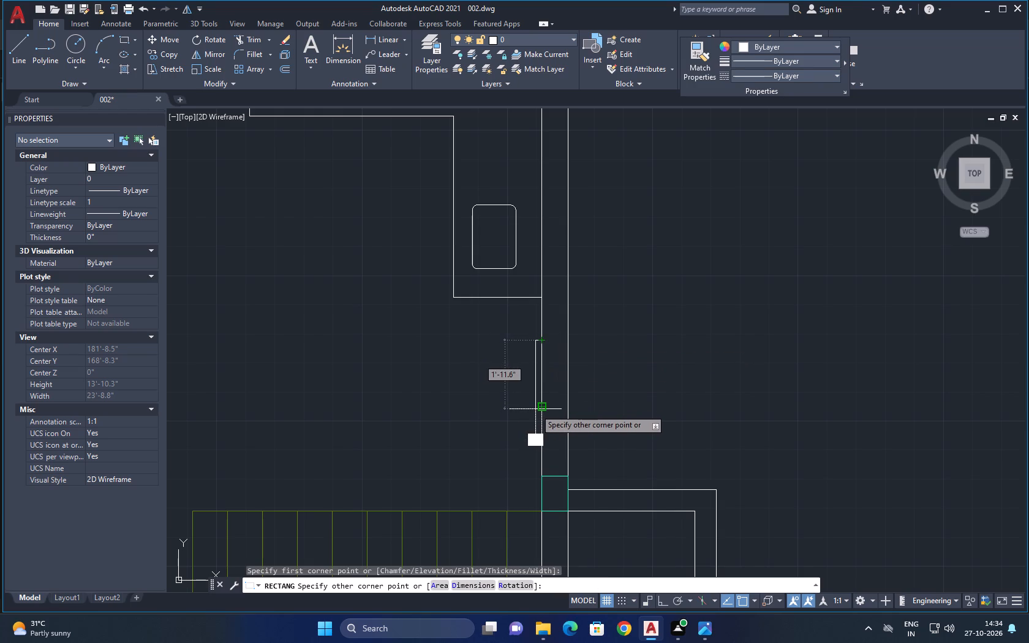
{"action": "scroll", "coordinate": [535, 409], "scroll_direction": "up", "scroll_amount": 3}
{"action": "left_click", "coordinate": [535, 409]}
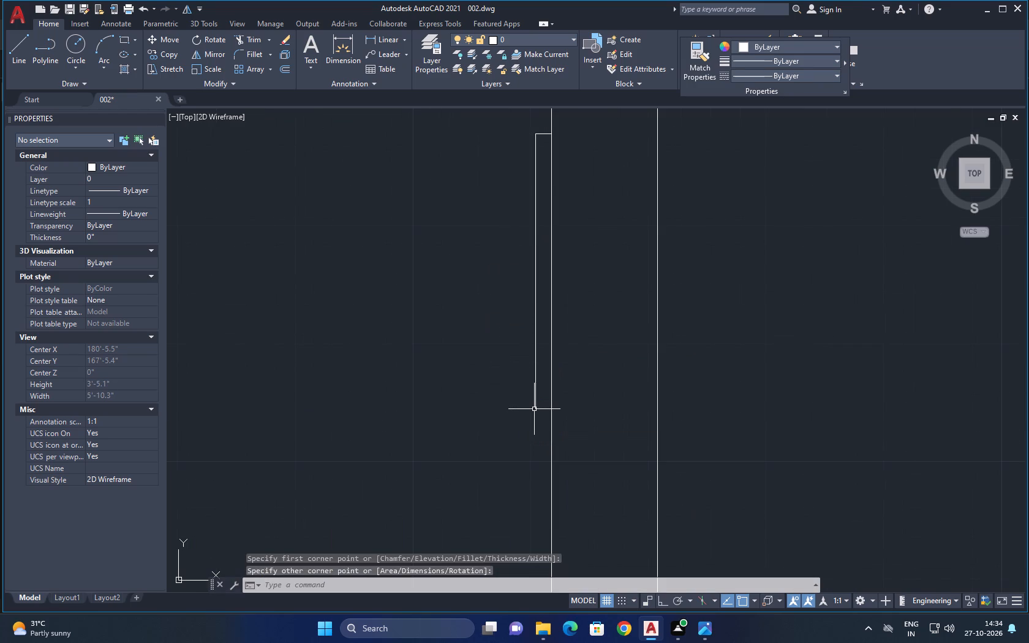
Draw a near-square rectangle about 2' wide and 2'-2" tall against the room side of the thin upright rectangle on the right wall.
{"action": "scroll", "coordinate": [534, 409], "scroll_direction": "down", "scroll_amount": 3}
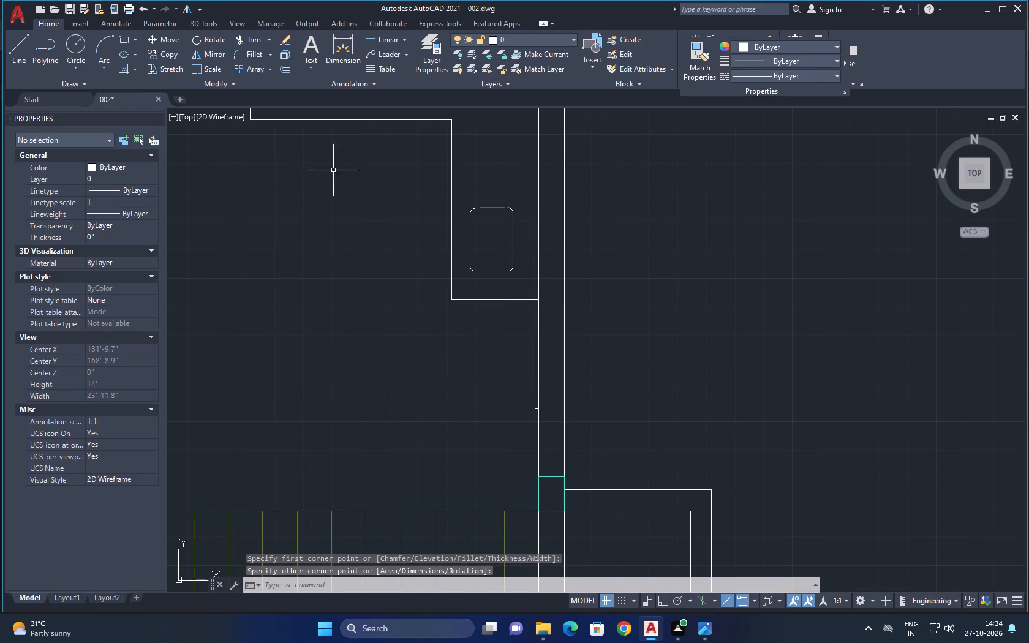
{"action": "left_click", "coordinate": [121, 37]}
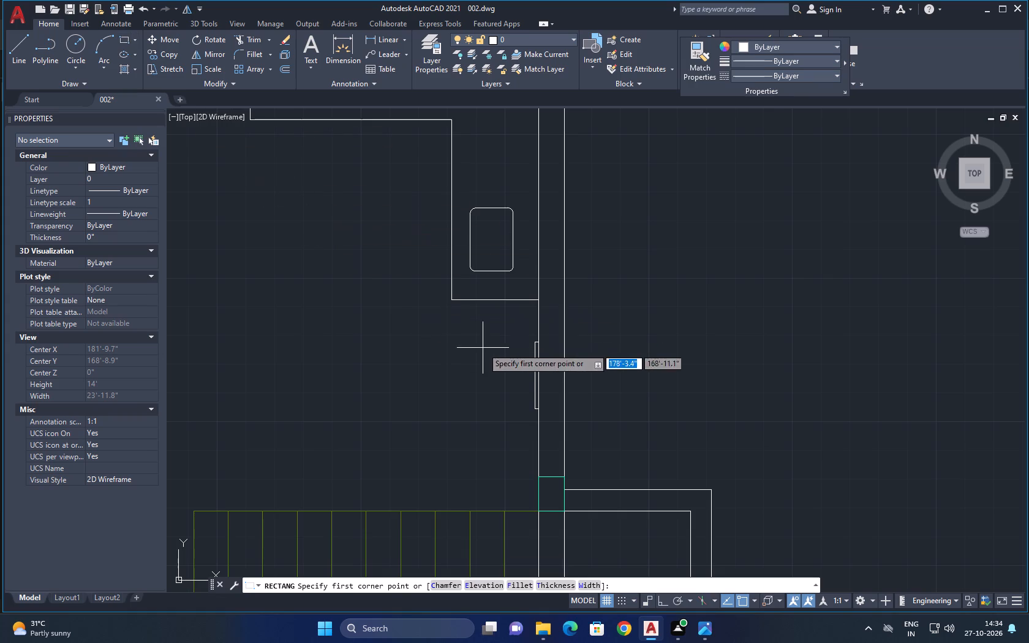
{"action": "scroll", "coordinate": [519, 377], "scroll_direction": "up", "scroll_amount": 2}
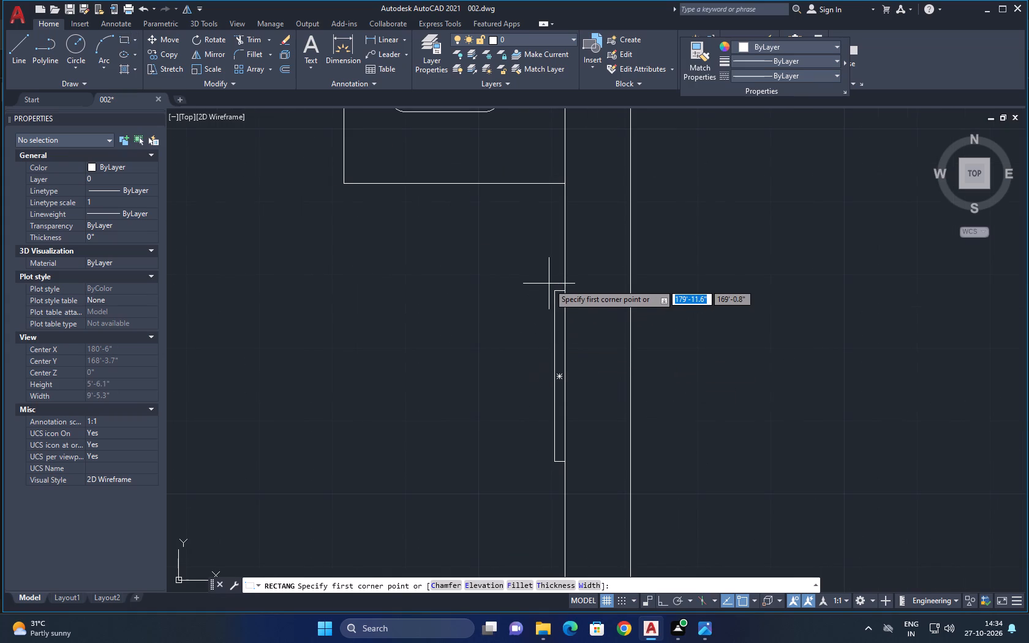
{"action": "left_click", "coordinate": [554, 282]}
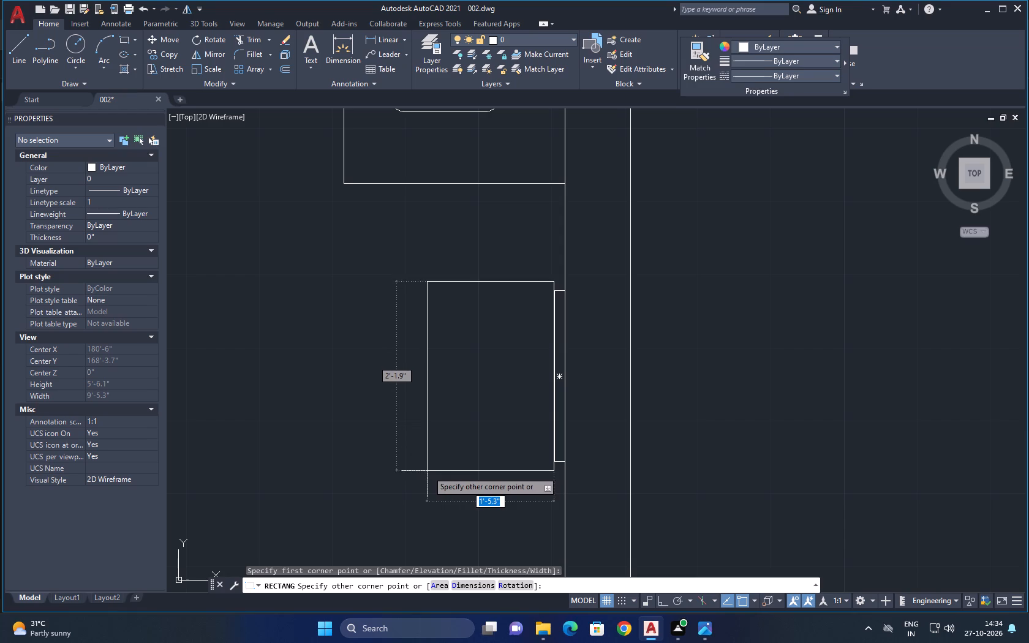
{"action": "left_click", "coordinate": [371, 473]}
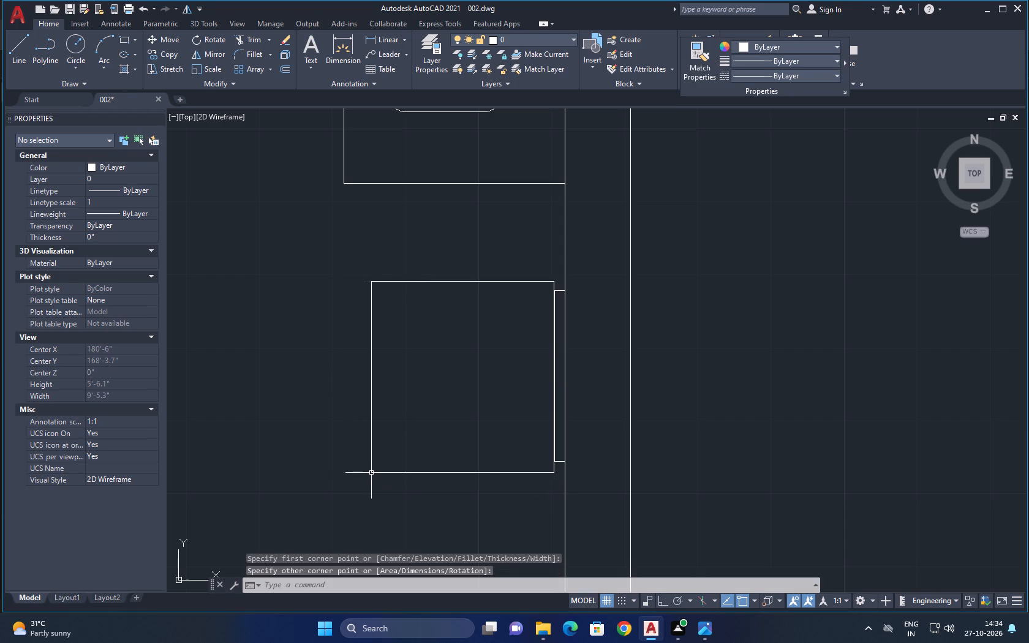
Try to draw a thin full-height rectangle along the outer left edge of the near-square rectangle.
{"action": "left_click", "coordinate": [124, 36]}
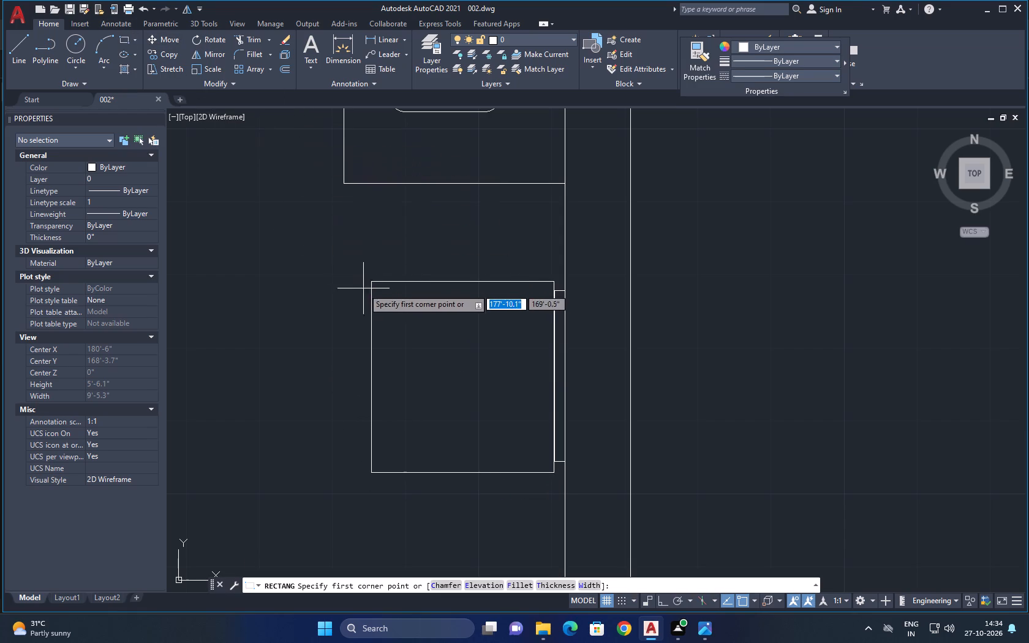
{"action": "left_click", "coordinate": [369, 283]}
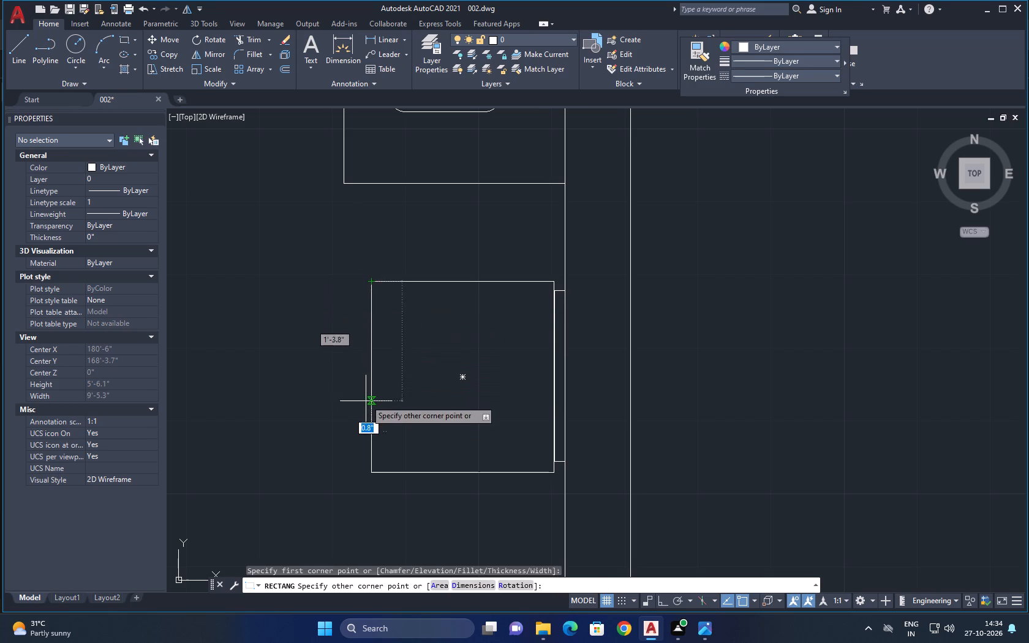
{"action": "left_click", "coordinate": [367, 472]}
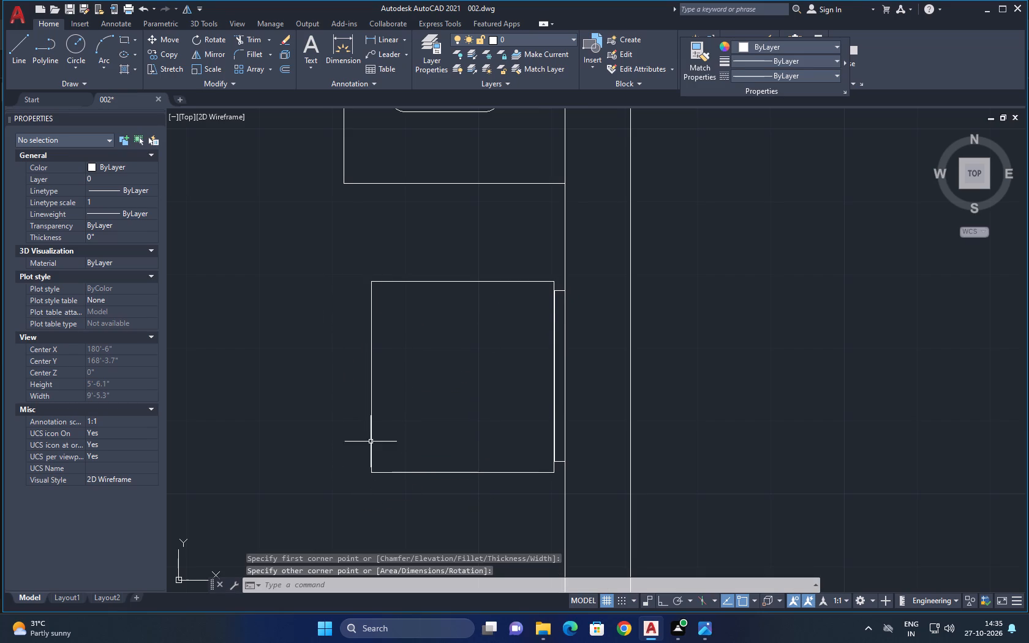
Draw a thin rectangle about 0.9" wide and 2'-2" tall along the outer left edge of the near-square rectangle.
{"action": "left_click", "coordinate": [123, 34]}
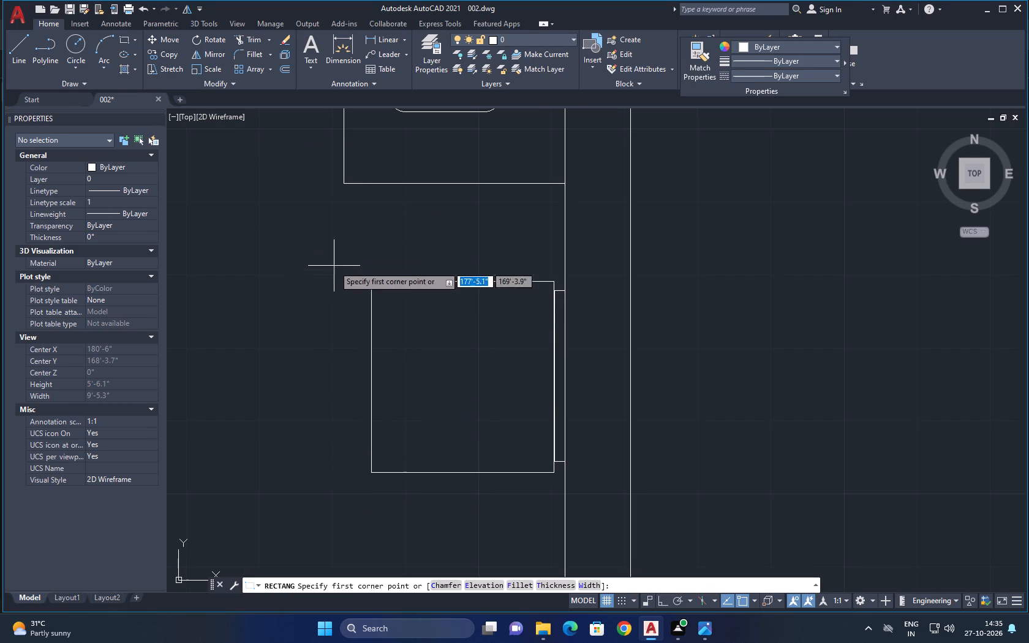
{"action": "left_click", "coordinate": [369, 282]}
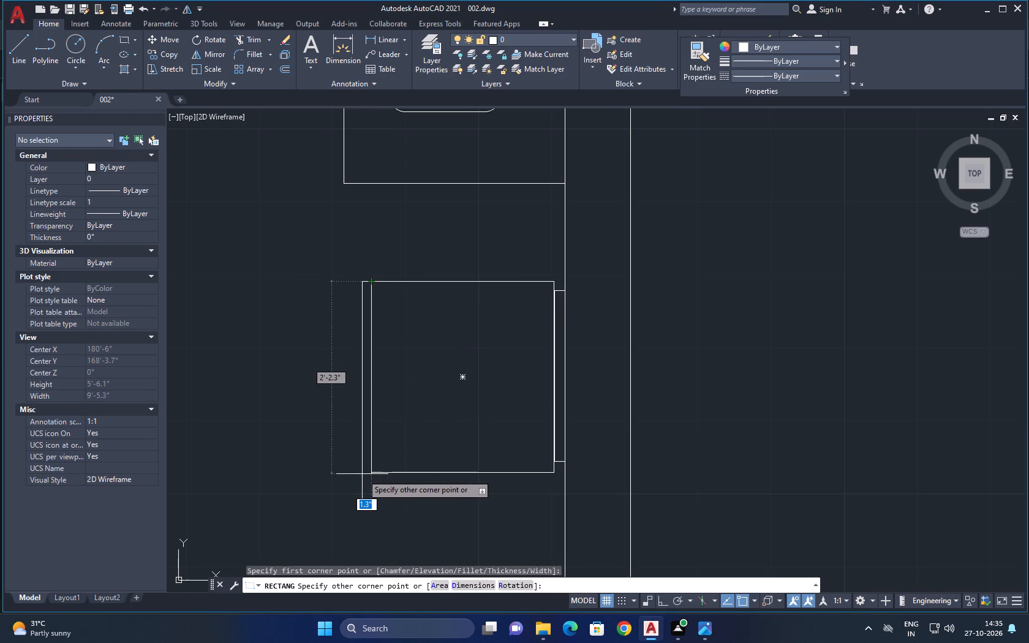
{"action": "scroll", "coordinate": [362, 474], "scroll_direction": "up", "scroll_amount": 4}
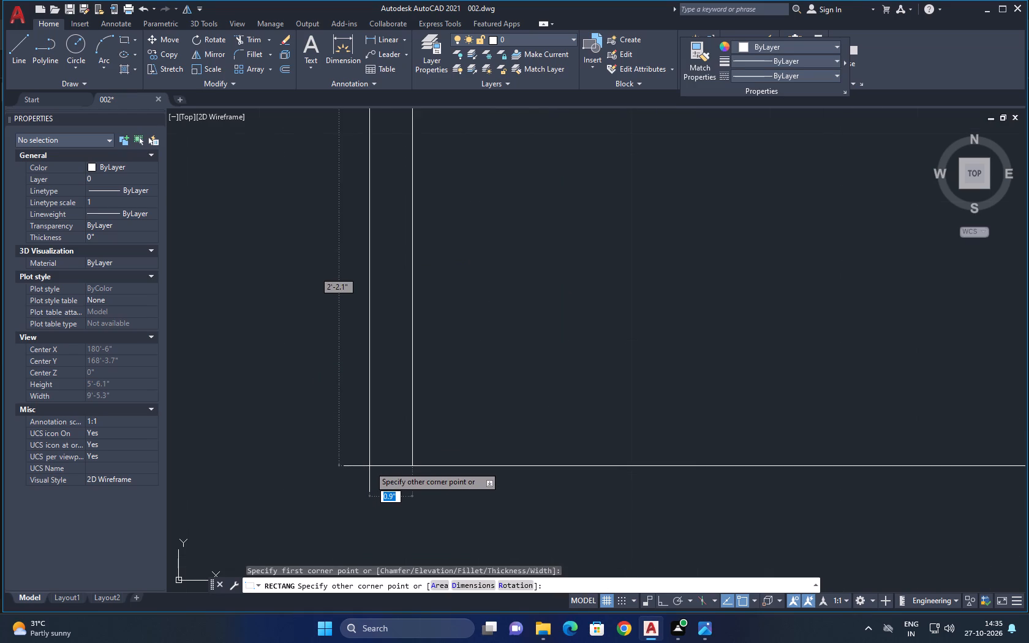
{"action": "left_click", "coordinate": [373, 466]}
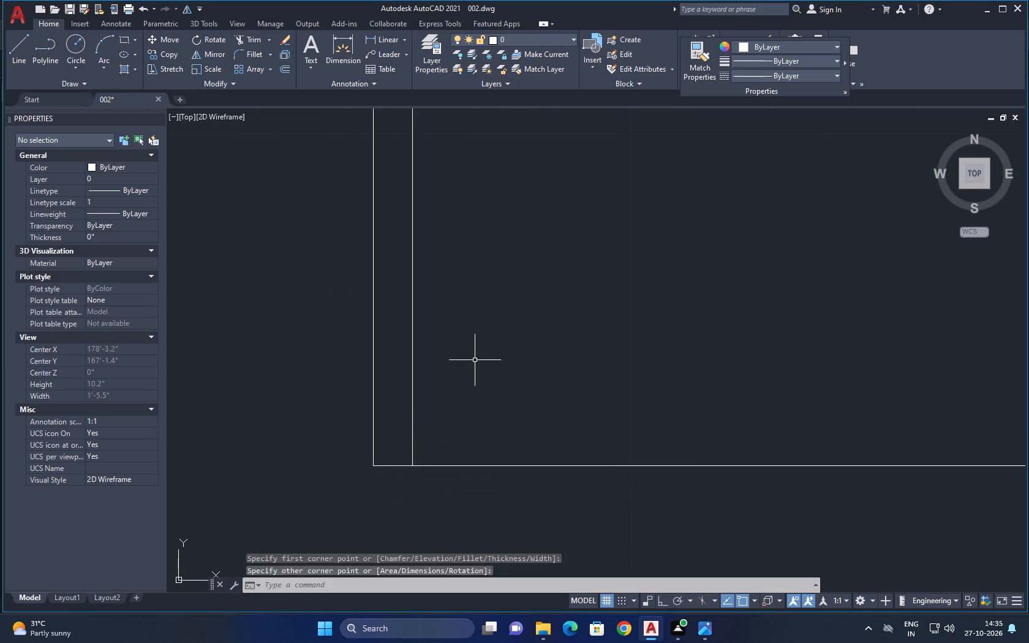
Save the drawing.
{"action": "scroll", "coordinate": [506, 358], "scroll_direction": "down", "scroll_amount": 4}
{"action": "scroll", "coordinate": [562, 338], "scroll_direction": "down", "scroll_amount": 1}
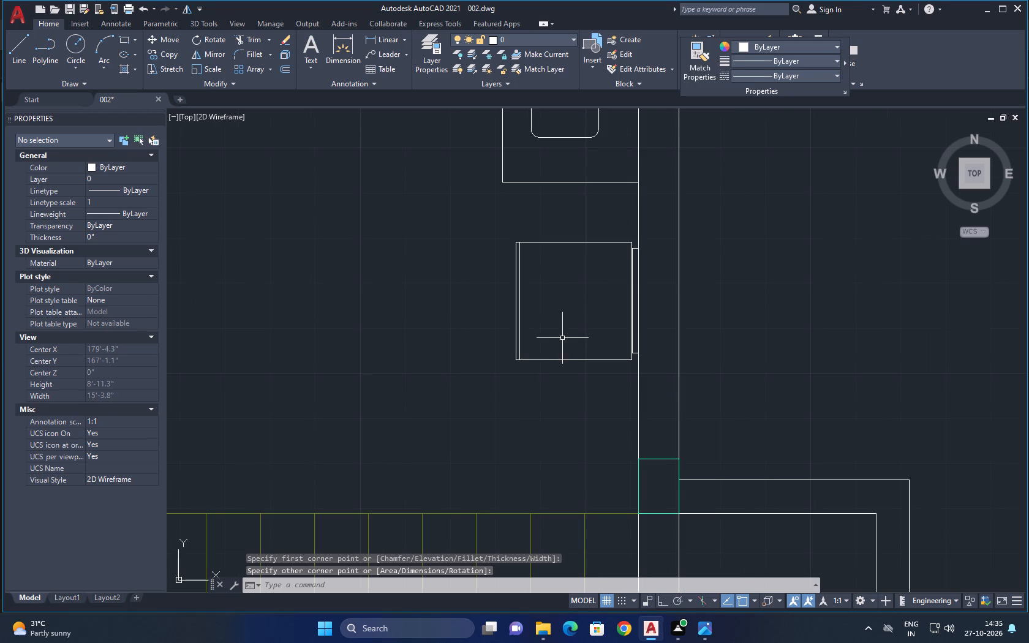
{"action": "scroll", "coordinate": [568, 321], "scroll_direction": "down", "scroll_amount": 1}
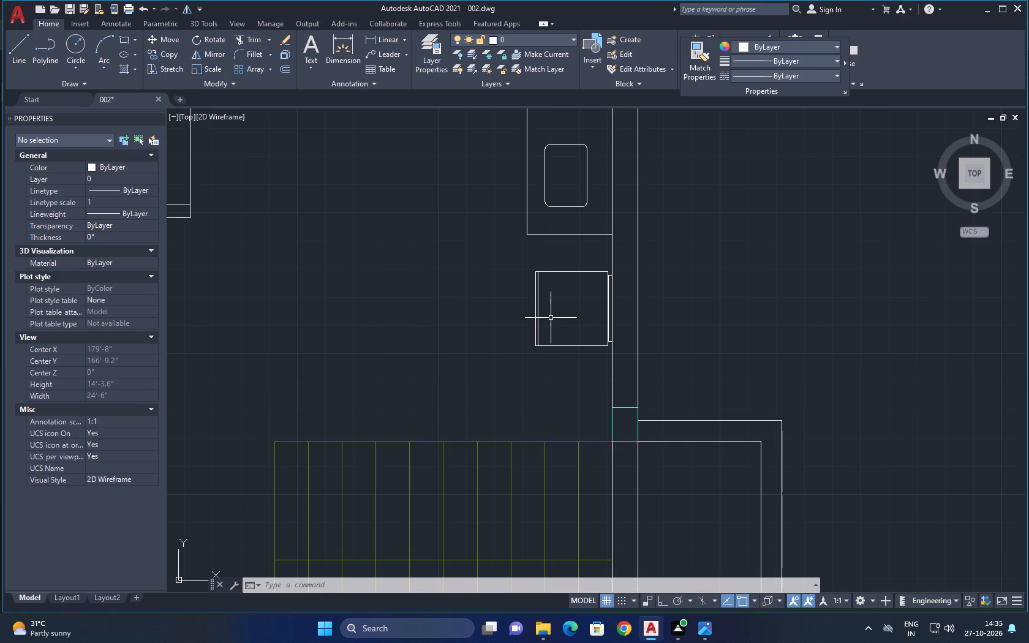
{"action": "key", "text": "ctrl+s"}
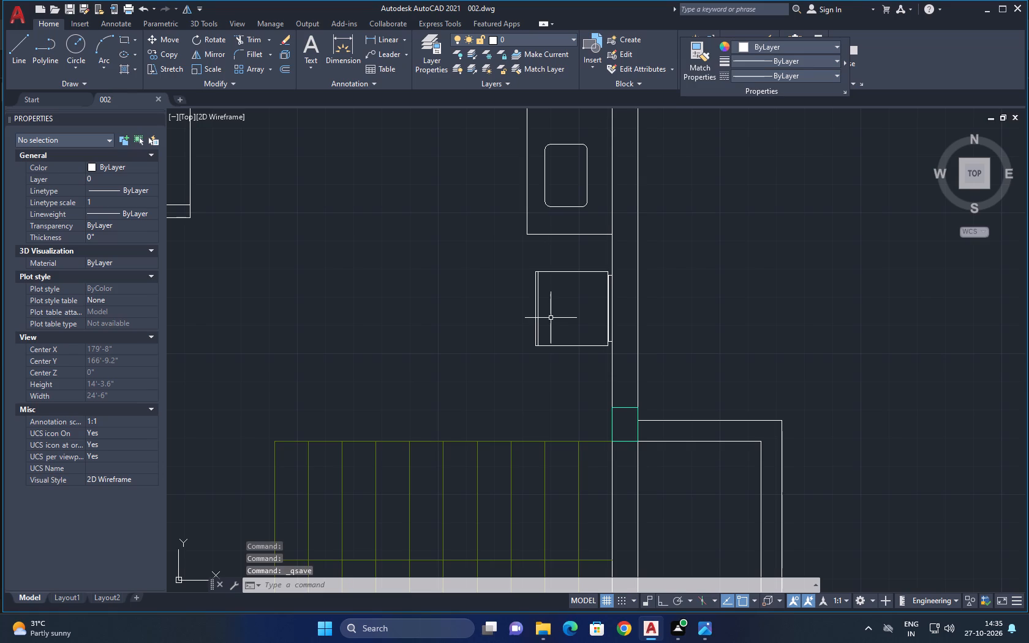
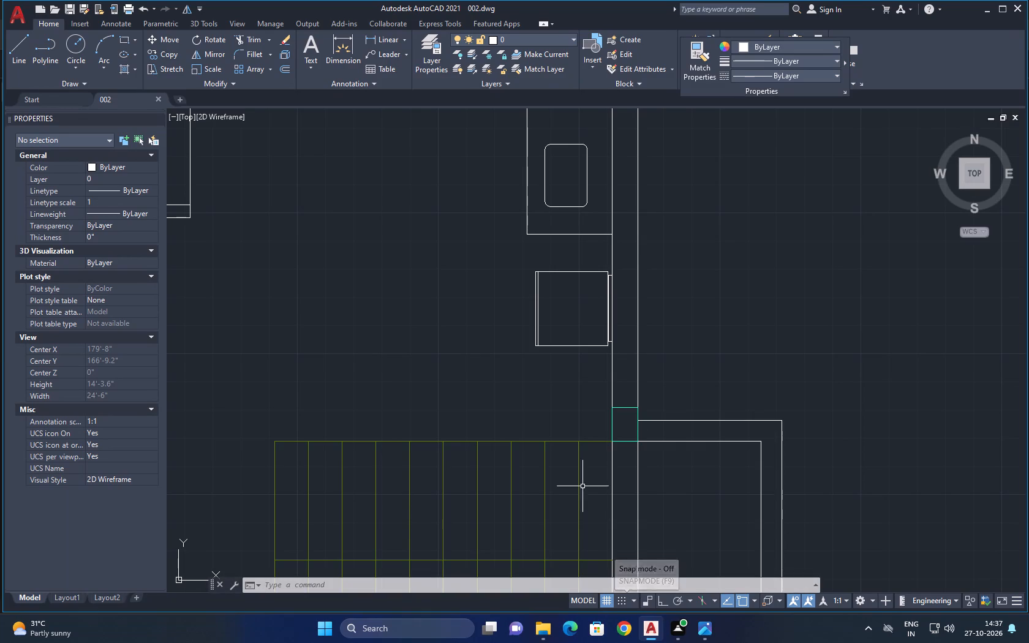
Draw a rectangle about 9" wide and 10" tall in the open floor area above the stairs, as a chair outline.
{"action": "left_click", "coordinate": [119, 40]}
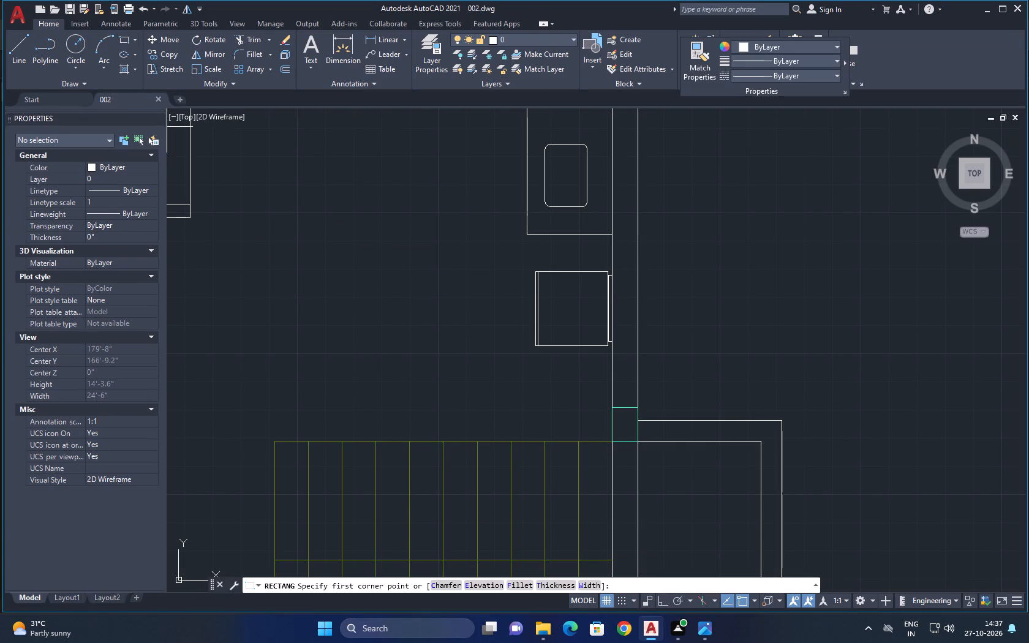
{"action": "left_click", "coordinate": [356, 231]}
{"action": "left_click", "coordinate": [381, 259]}
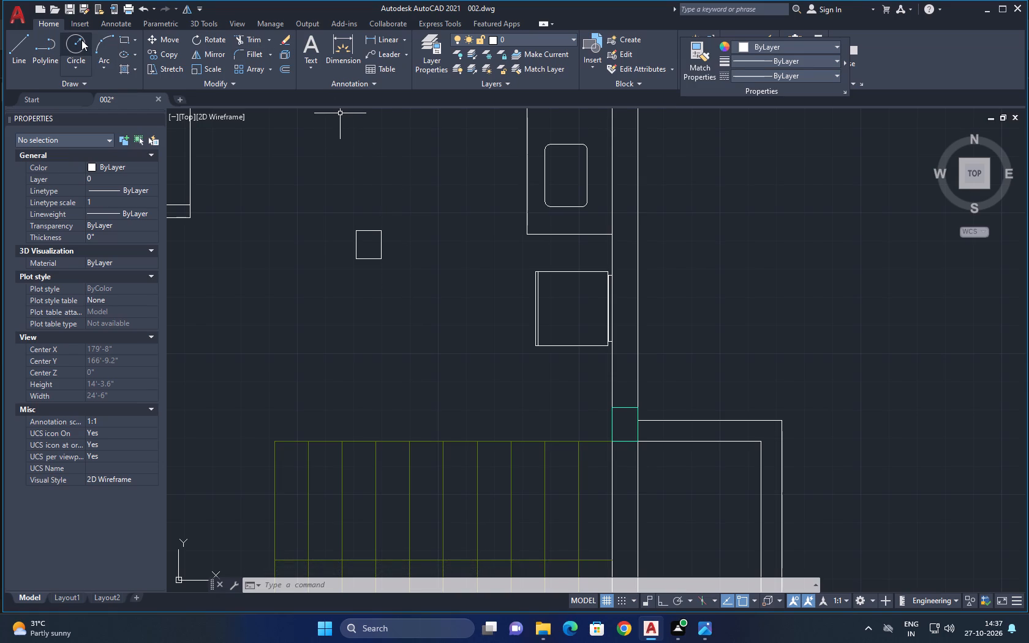
Draw a horizontal backrest line across the small chair rectangle, about 2" below its upper edge.
{"action": "left_click", "coordinate": [23, 33]}
{"action": "scroll", "coordinate": [355, 253], "scroll_direction": "up", "scroll_amount": 2}
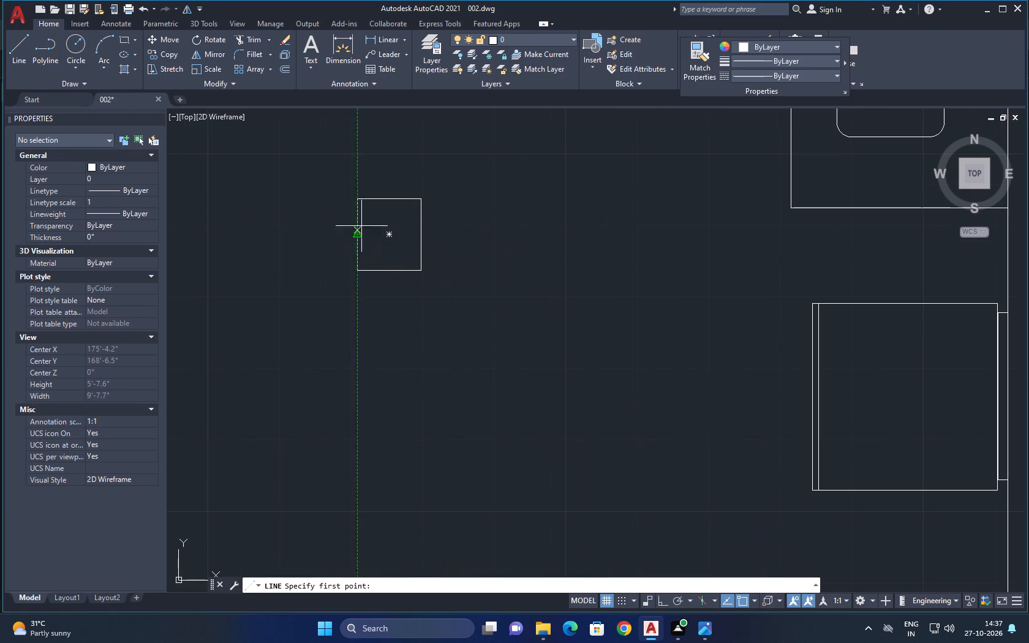
{"action": "left_click", "coordinate": [358, 214]}
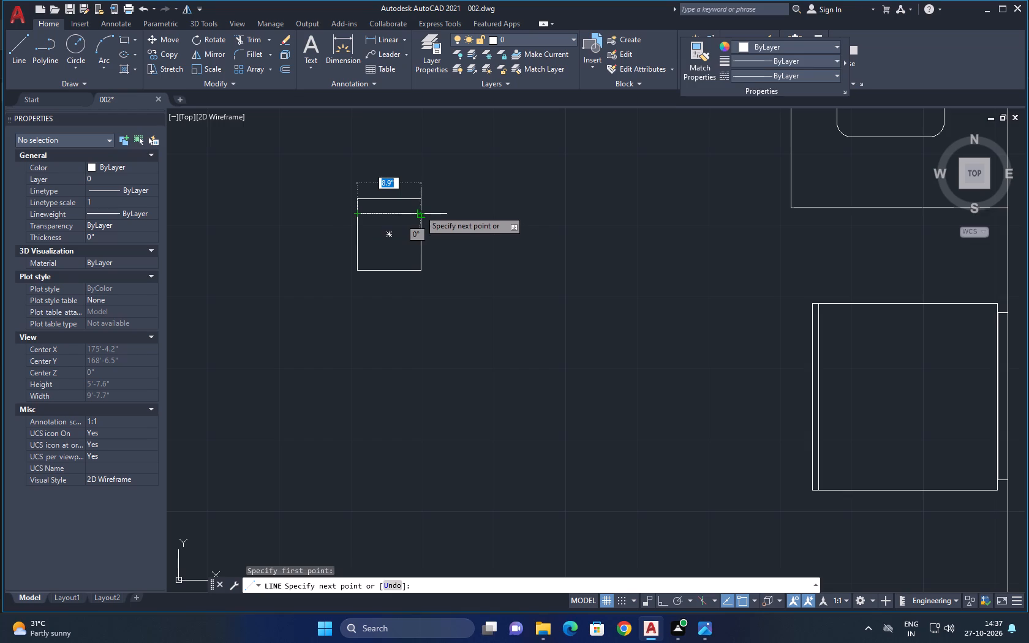
{"action": "left_click", "coordinate": [420, 209]}
{"action": "key", "text": "Escape"}
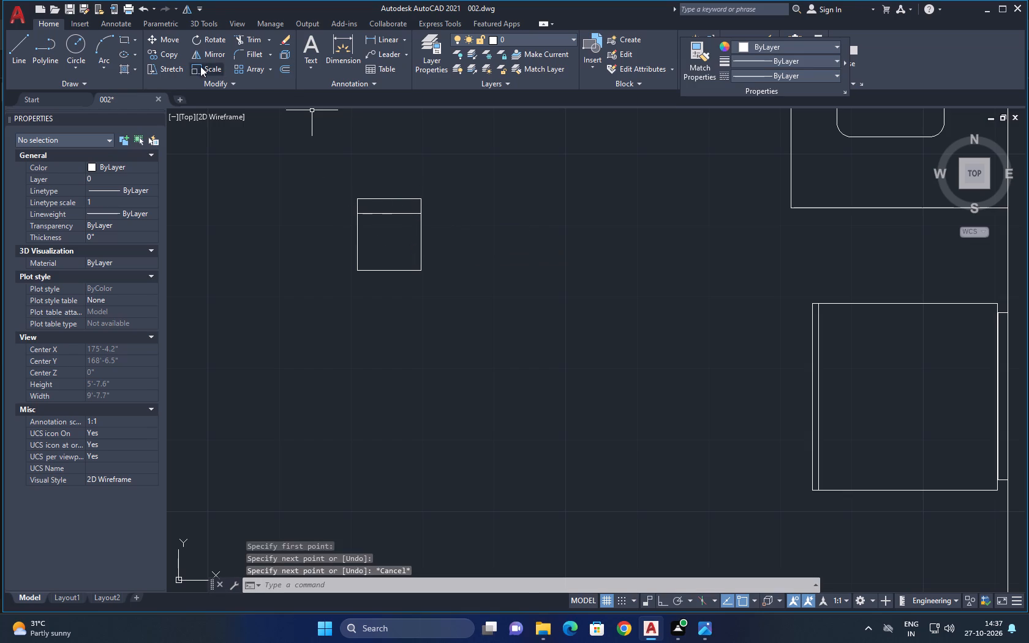
Fillet both lower corners of the chair outline with the 2" radius.
{"action": "left_click", "coordinate": [244, 53]}
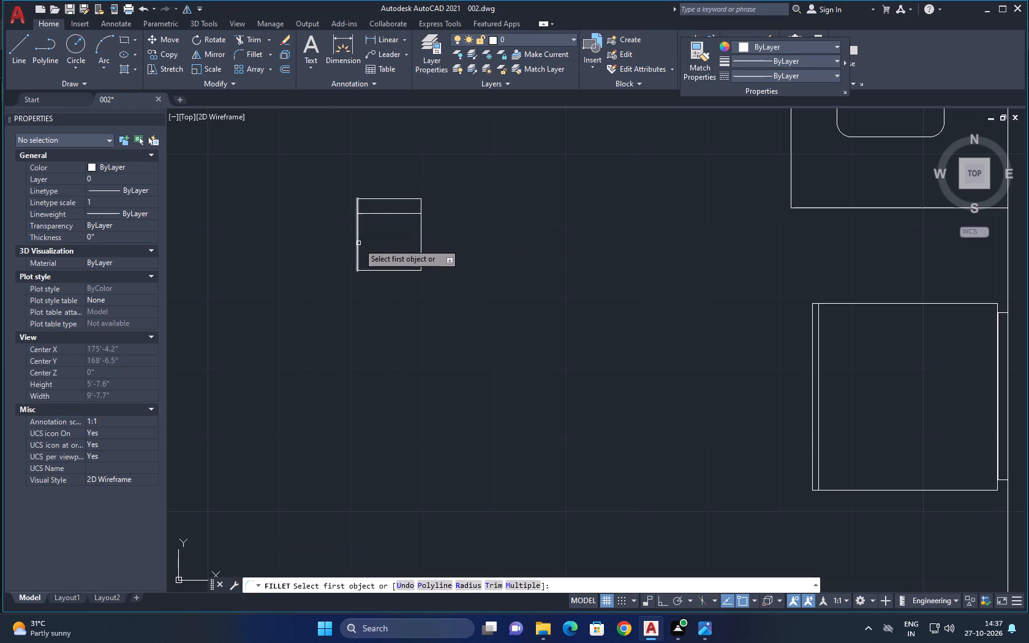
{"action": "left_click", "coordinate": [358, 243]}
{"action": "left_click", "coordinate": [375, 271]}
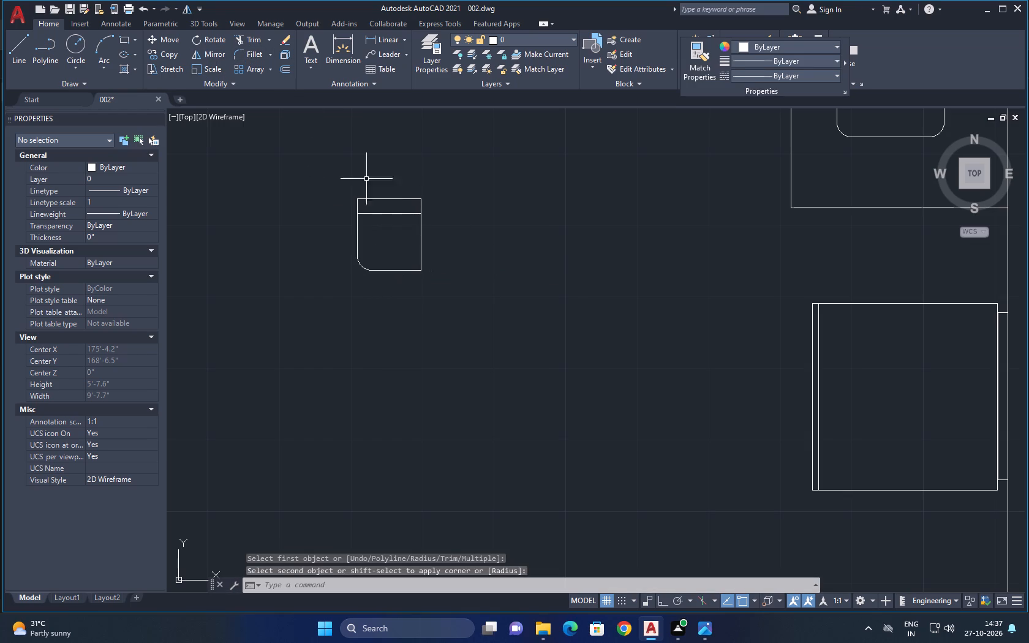
{"action": "key", "text": "space"}
{"action": "left_click", "coordinate": [420, 255]}
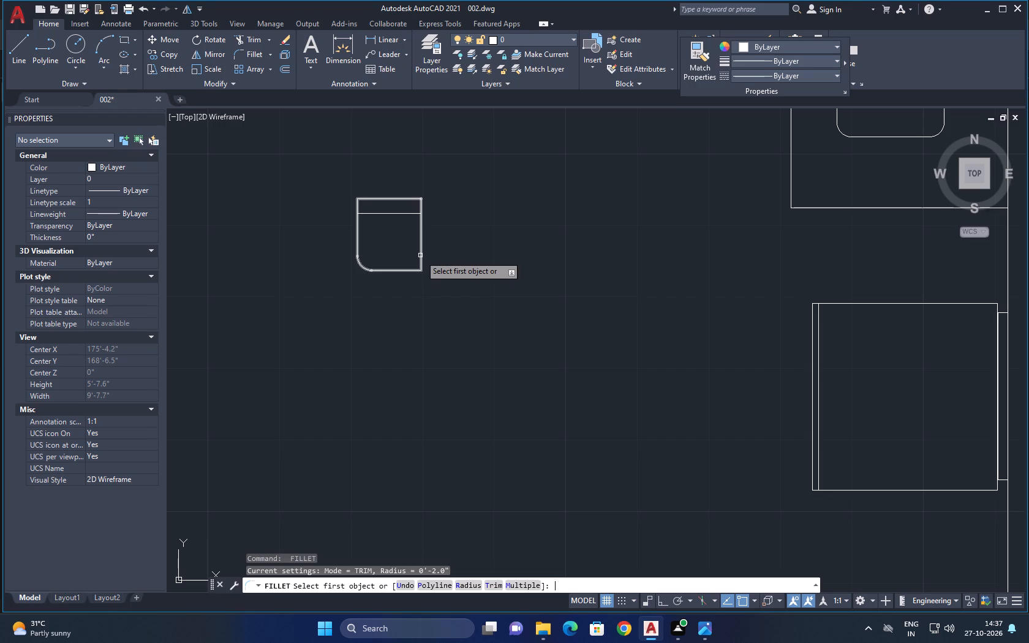
{"action": "left_click", "coordinate": [422, 254]}
{"action": "left_click", "coordinate": [409, 271]}
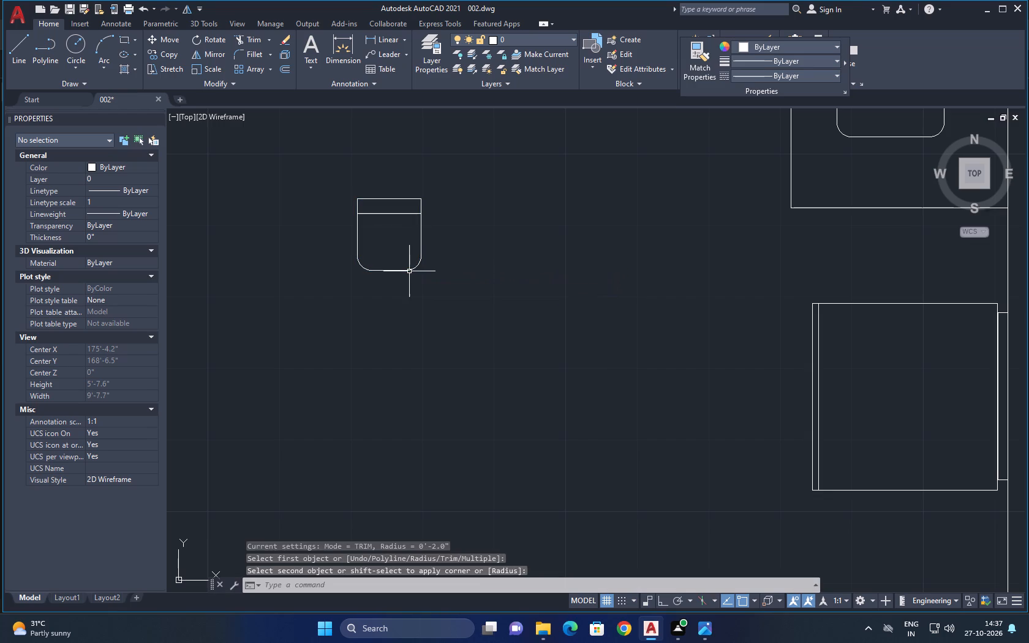
{"action": "key", "text": "Escape"}
{"action": "key", "text": "Escape"}
With Ortho on, copy the chair about 1'-1" and 2'-1" to its right, about 1'-1" to its left, and about 2'-2" below.
{"action": "left_click_drag", "start_coordinate": [328, 189], "coordinate": [384, 266]}
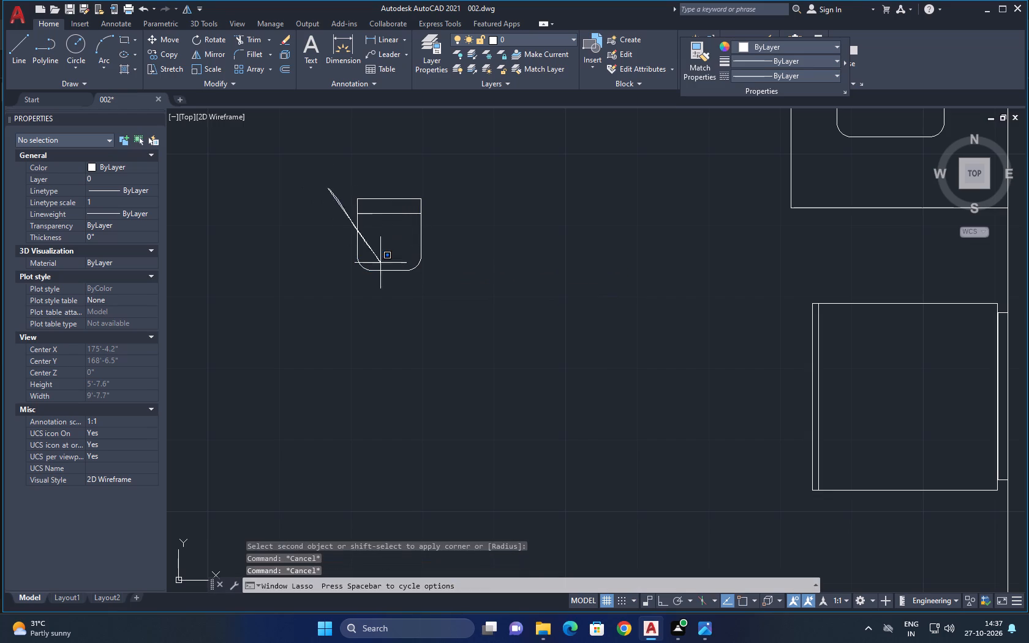
{"action": "left_click_drag", "start_coordinate": [384, 266], "coordinate": [420, 293]}
{"action": "left_click_drag", "start_coordinate": [426, 295], "coordinate": [382, 239]}
{"action": "left_click_drag", "start_coordinate": [486, 273], "coordinate": [422, 214]}
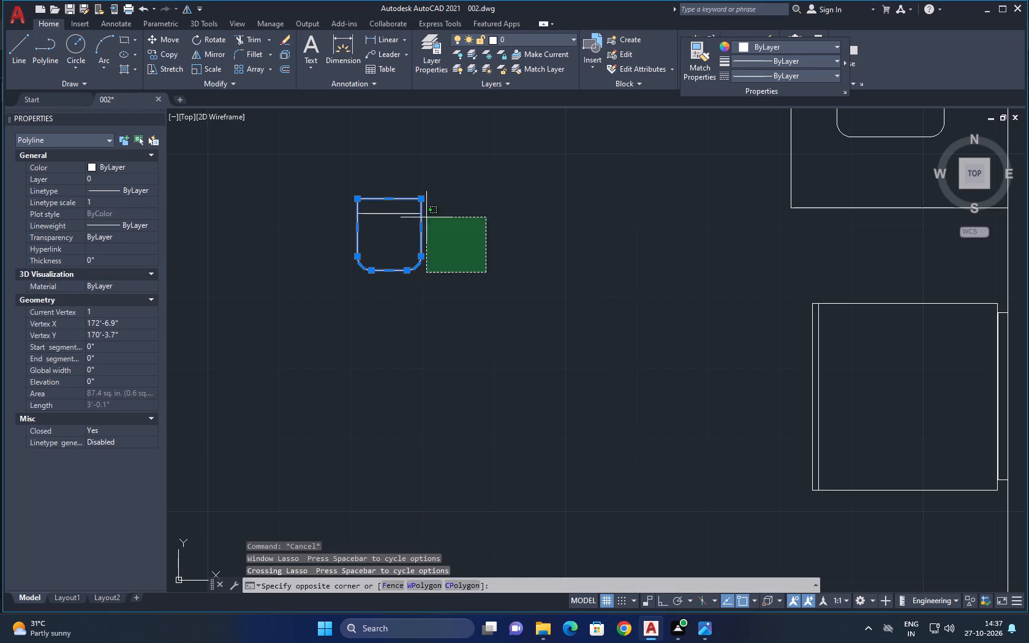
{"action": "left_click_drag", "start_coordinate": [422, 214], "coordinate": [344, 197]}
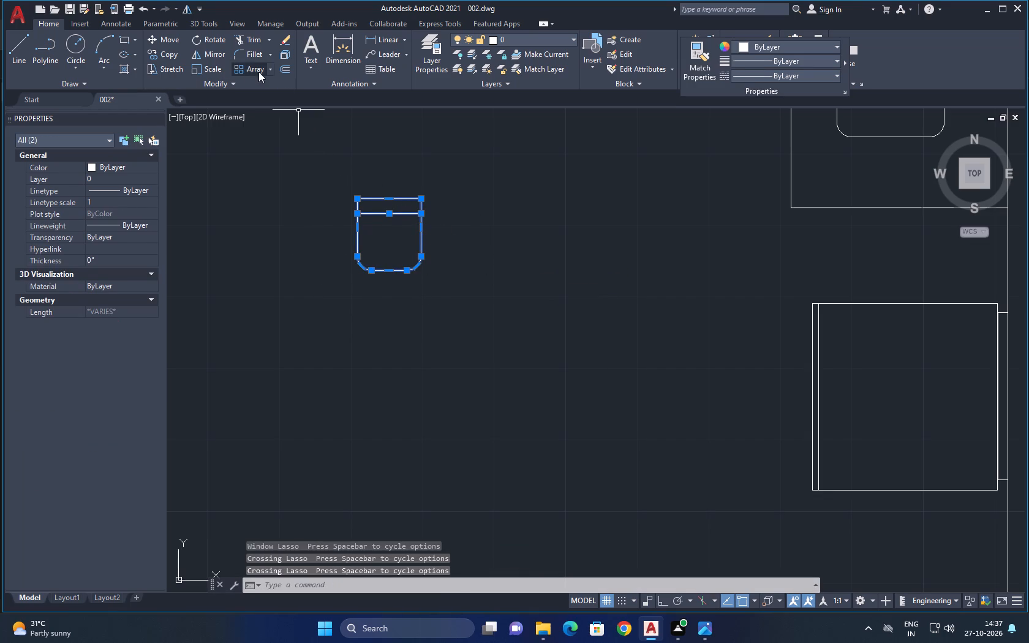
{"action": "left_click", "coordinate": [173, 50]}
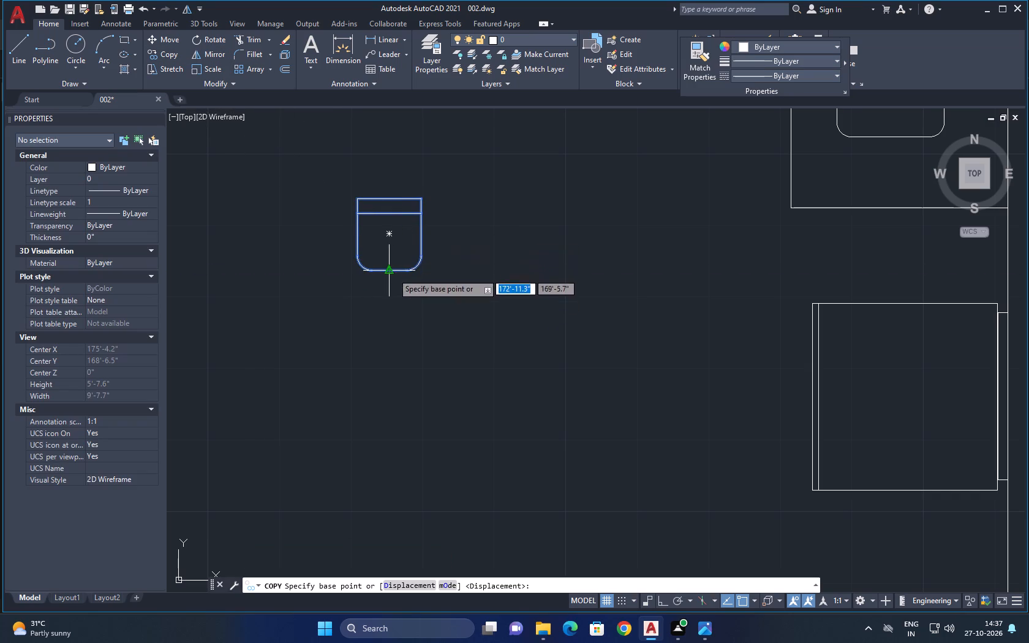
{"action": "left_click", "coordinate": [391, 235]}
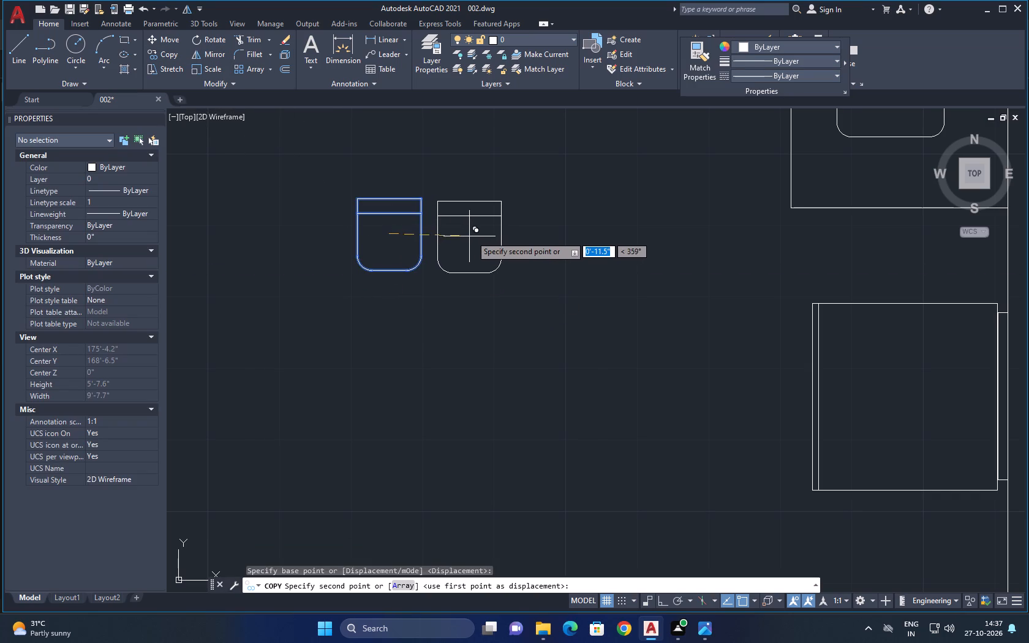
{"action": "left_click", "coordinate": [663, 600]}
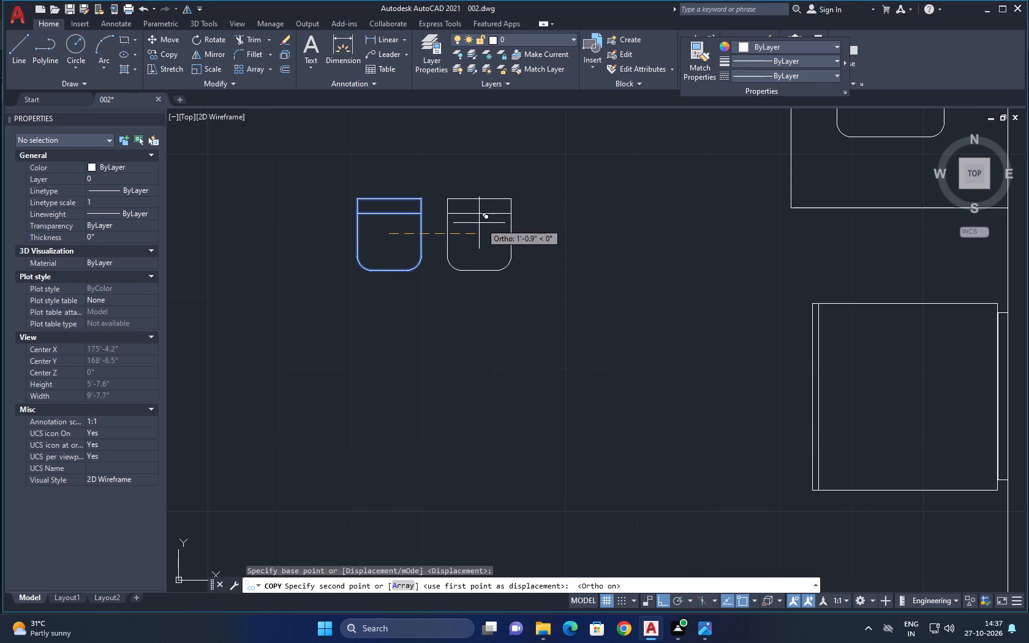
{"action": "left_click", "coordinate": [481, 224]}
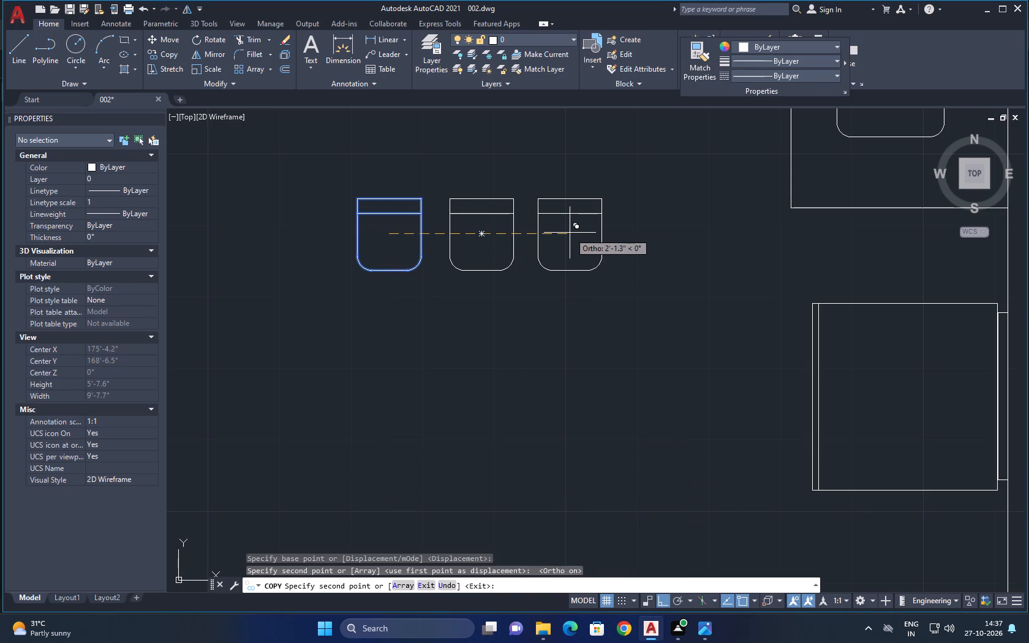
{"action": "left_click", "coordinate": [570, 233]}
{"action": "left_click", "coordinate": [295, 214]}
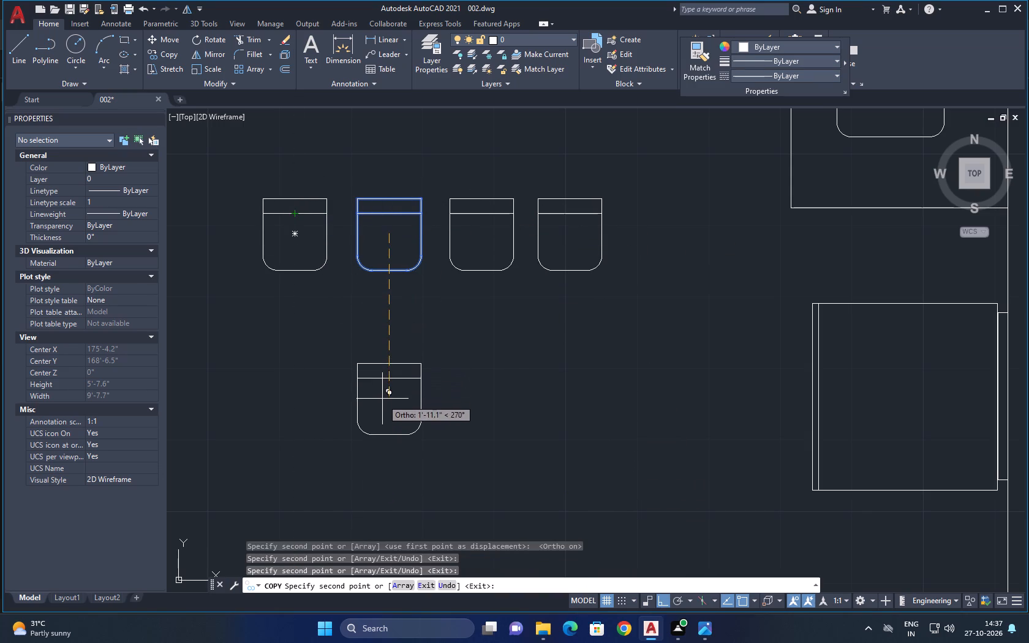
{"action": "left_click", "coordinate": [382, 421]}
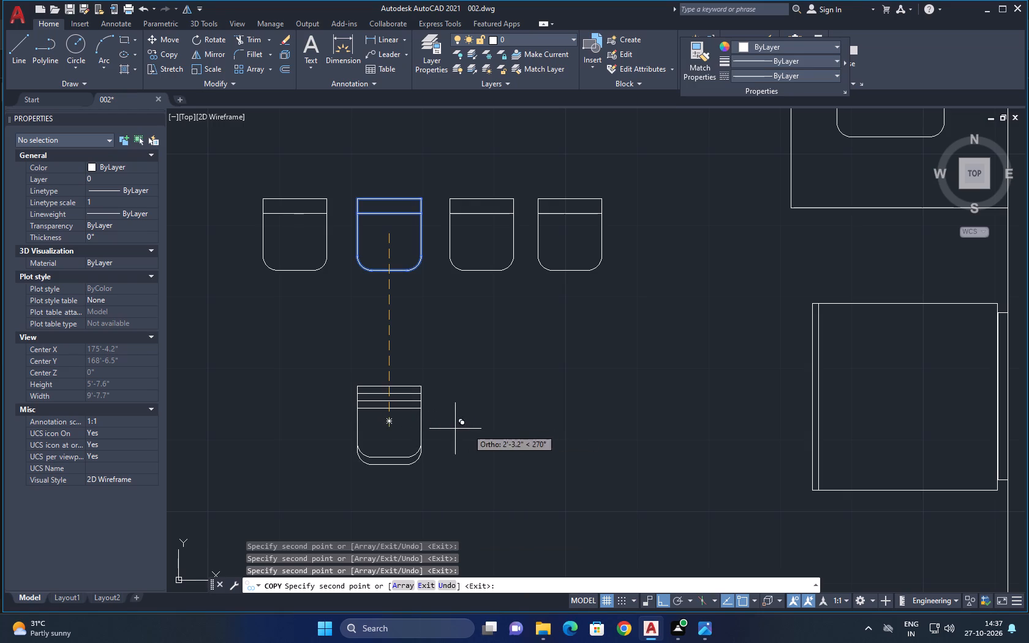
{"action": "key", "text": "Escape"}
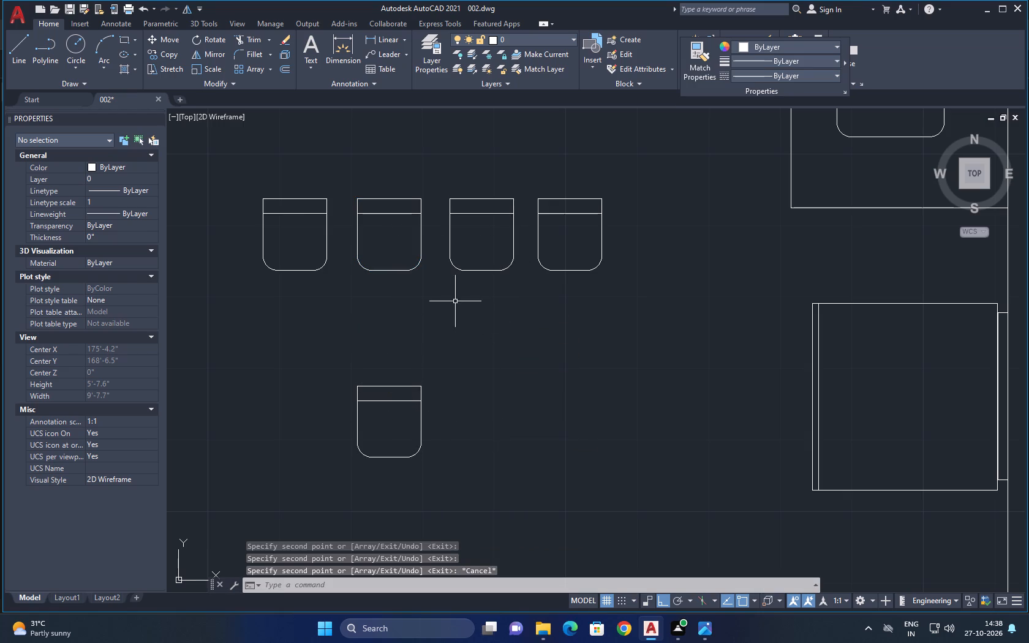
Copy the third chair in the upper row straight down about 2'-2", beside the single lower chair.
{"action": "left_click_drag", "start_coordinate": [490, 348], "coordinate": [483, 178]}
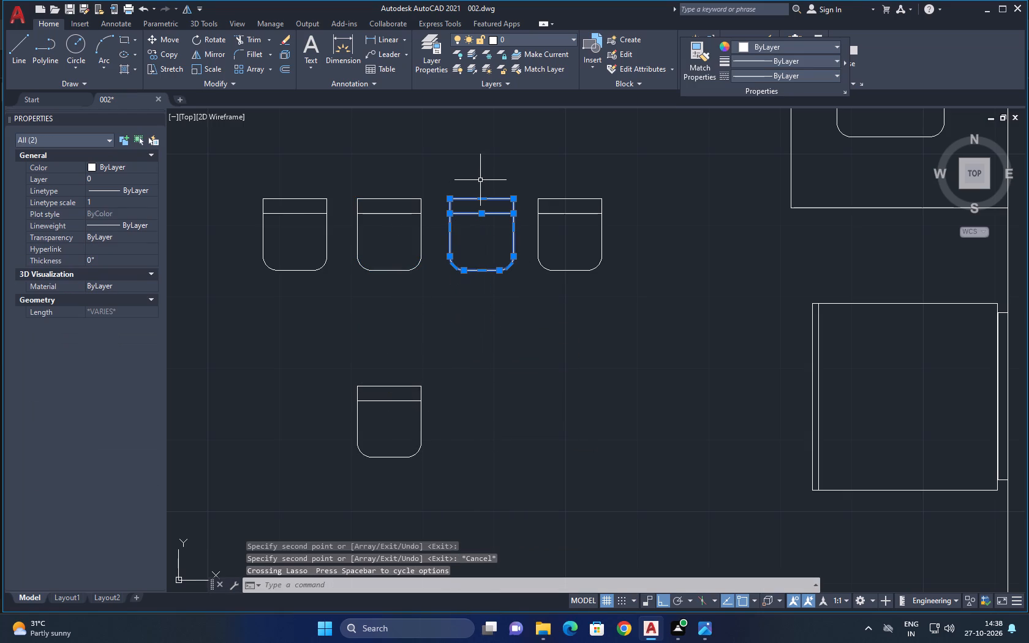
{"action": "key", "text": "c"}
{"action": "type", "text": "o"}
{"action": "key", "text": "space"}
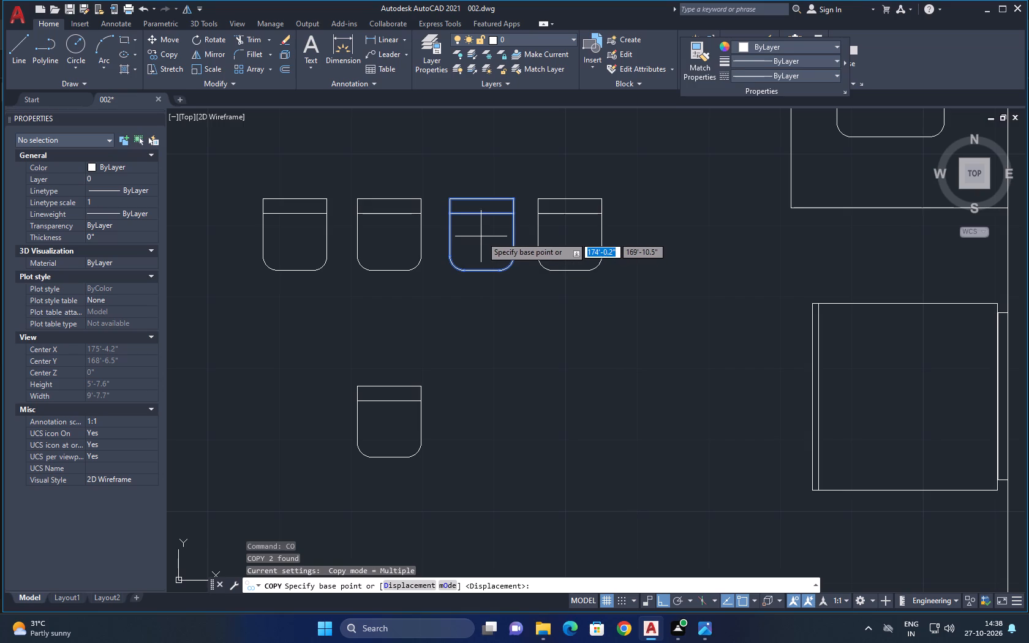
{"action": "left_click", "coordinate": [482, 235]}
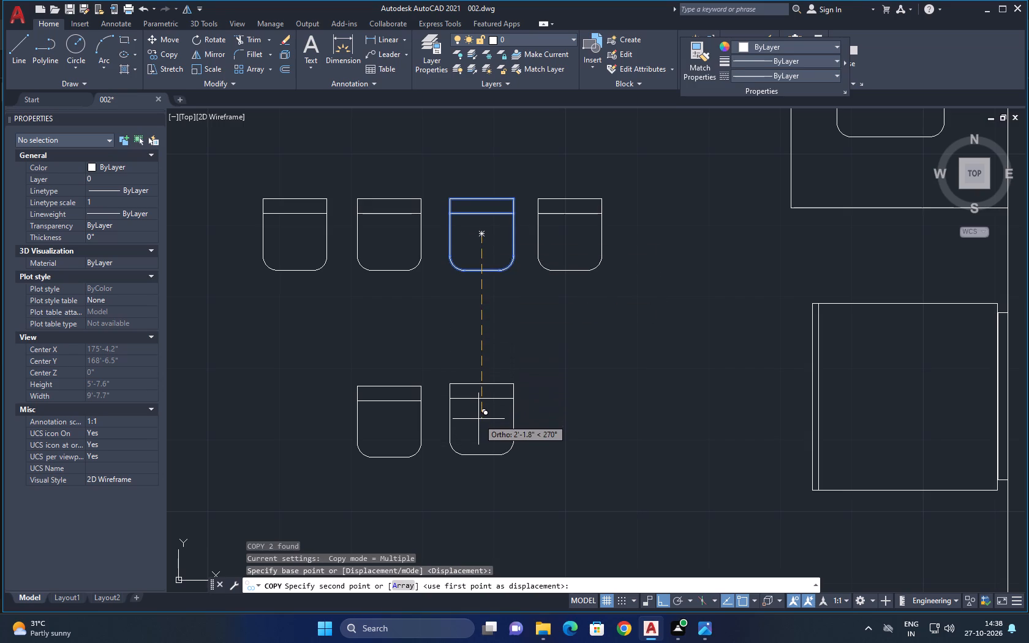
{"action": "left_click", "coordinate": [478, 419]}
{"action": "key", "text": "Escape"}
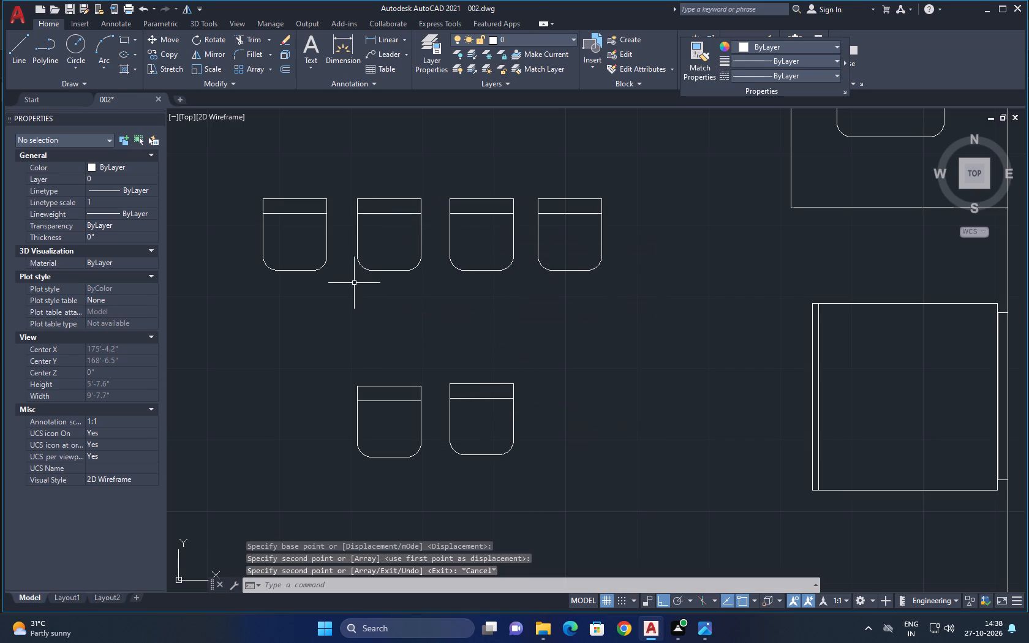
Rotate the leftmost chair 90° counterclockwise about its centre so its backrest faces the outer left side.
{"action": "left_click", "coordinate": [240, 172]}
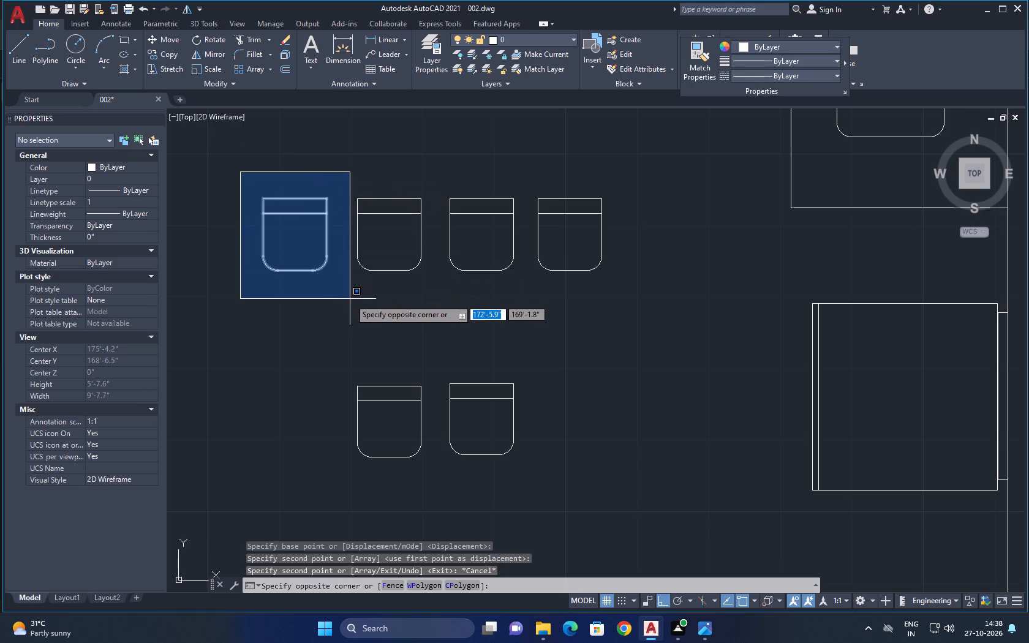
{"action": "left_click", "coordinate": [350, 299]}
{"action": "type", "text": "r"}
{"action": "key", "text": "space"}
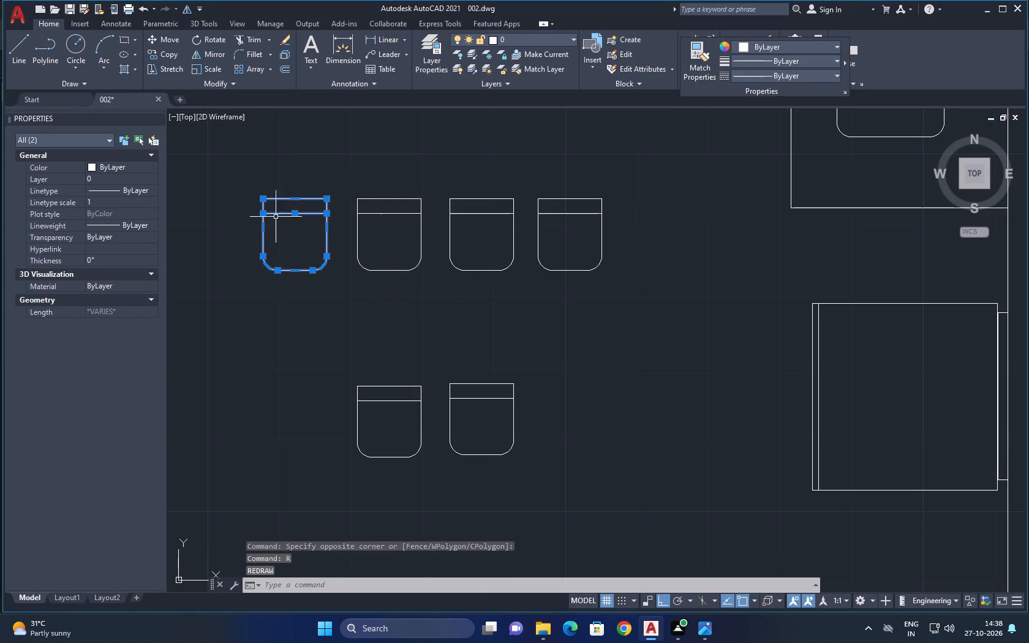
{"action": "left_click", "coordinate": [202, 38]}
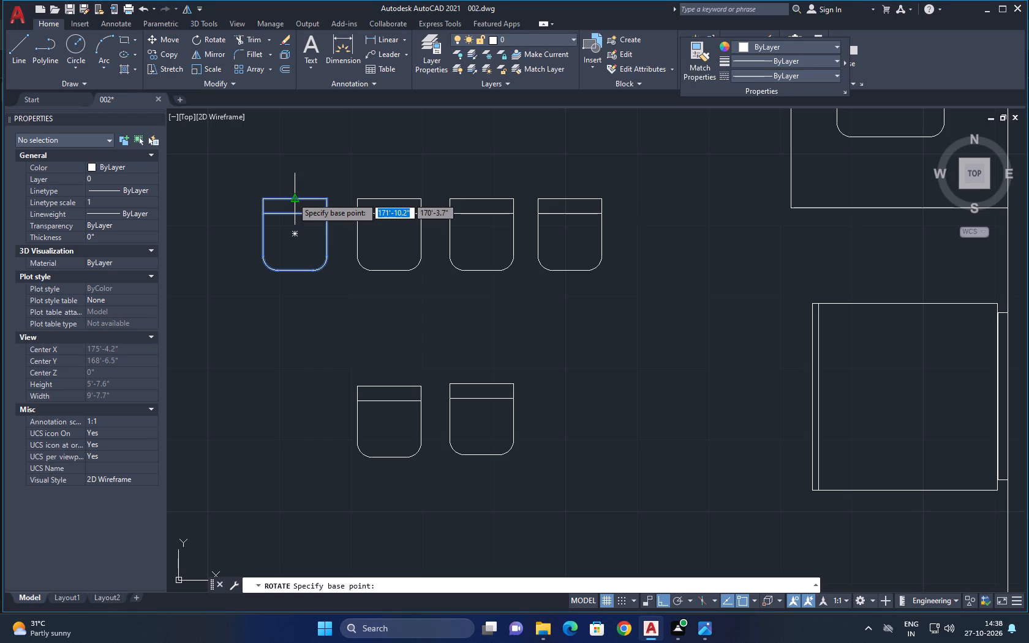
{"action": "left_click", "coordinate": [293, 231]}
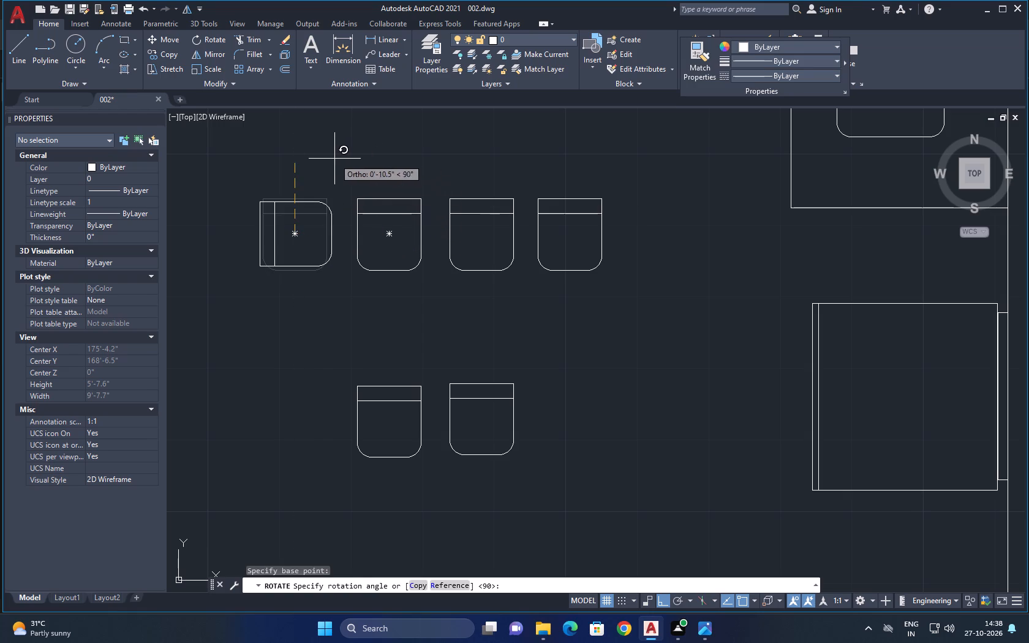
{"action": "left_click", "coordinate": [311, 158]}
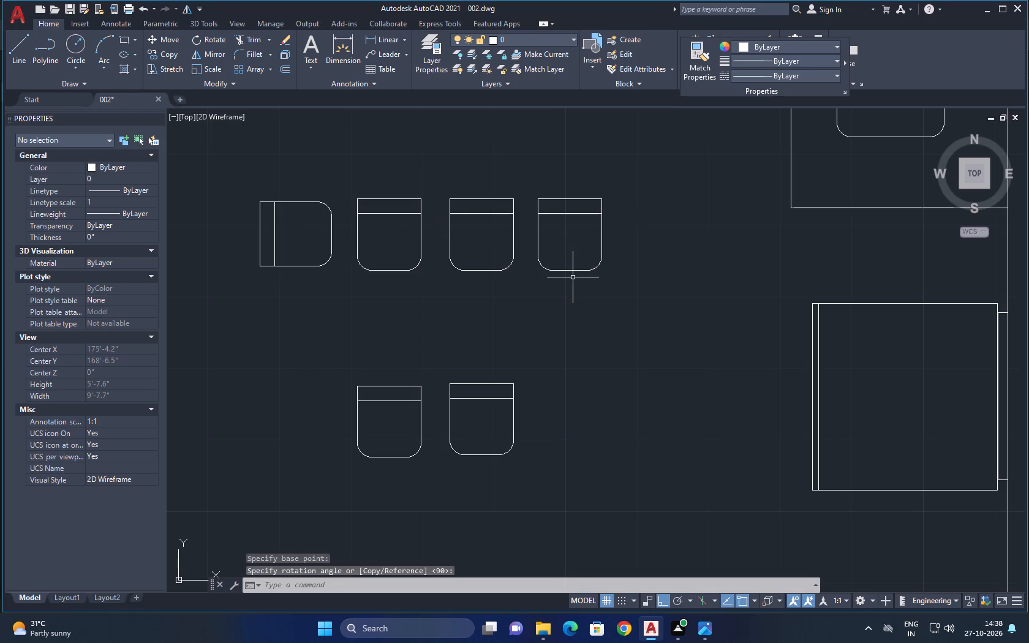
Rotate the rightmost chair of the upper row by 270° about its centre so its backrest faces outward to the right.
{"action": "left_click_drag", "start_coordinate": [532, 312], "coordinate": [532, 304]}
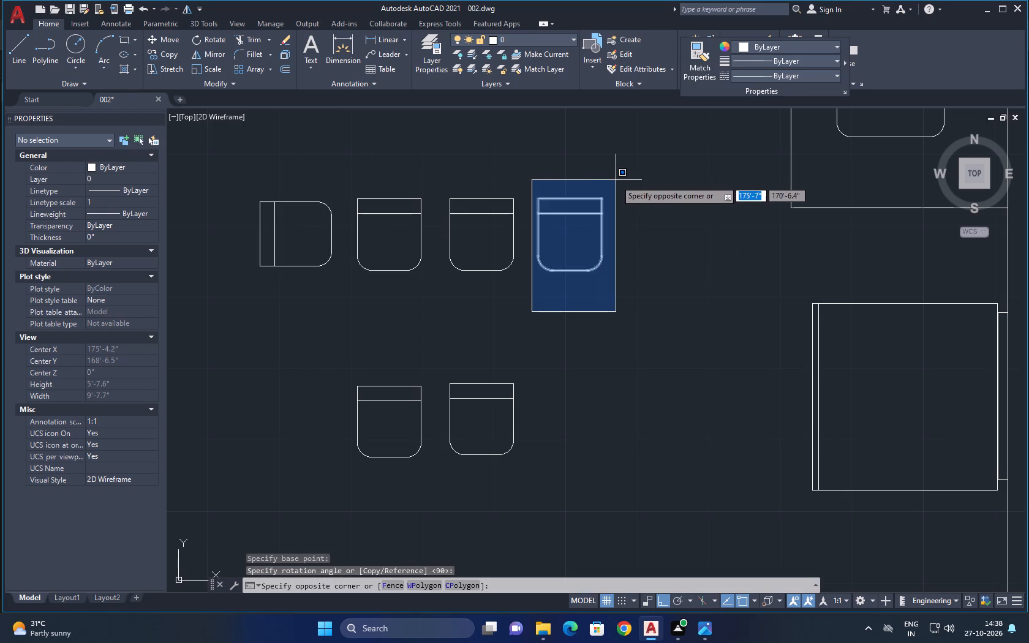
{"action": "left_click", "coordinate": [616, 180]}
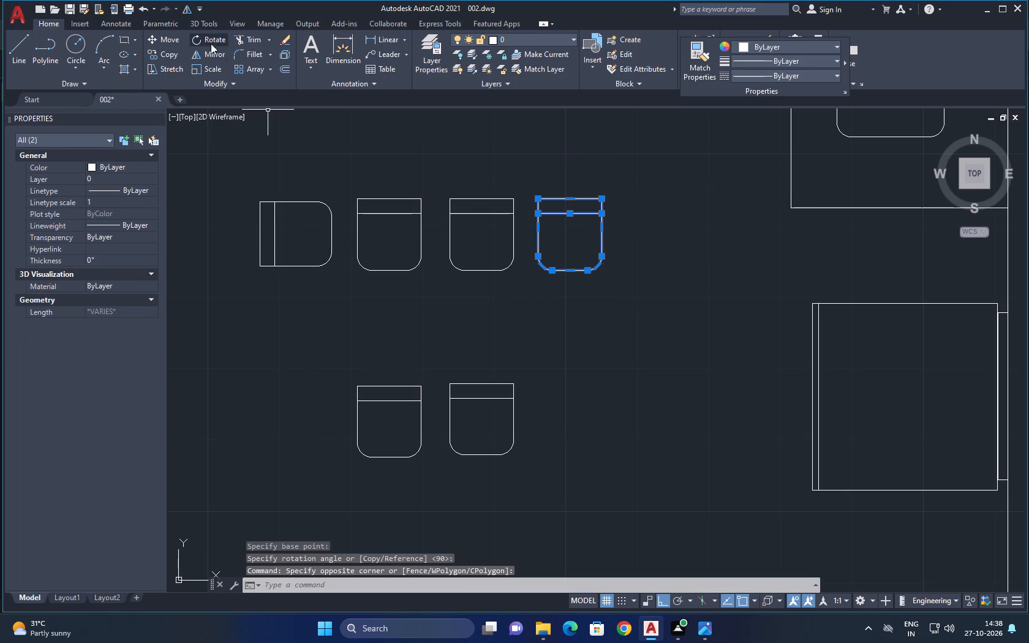
{"action": "left_click", "coordinate": [208, 37]}
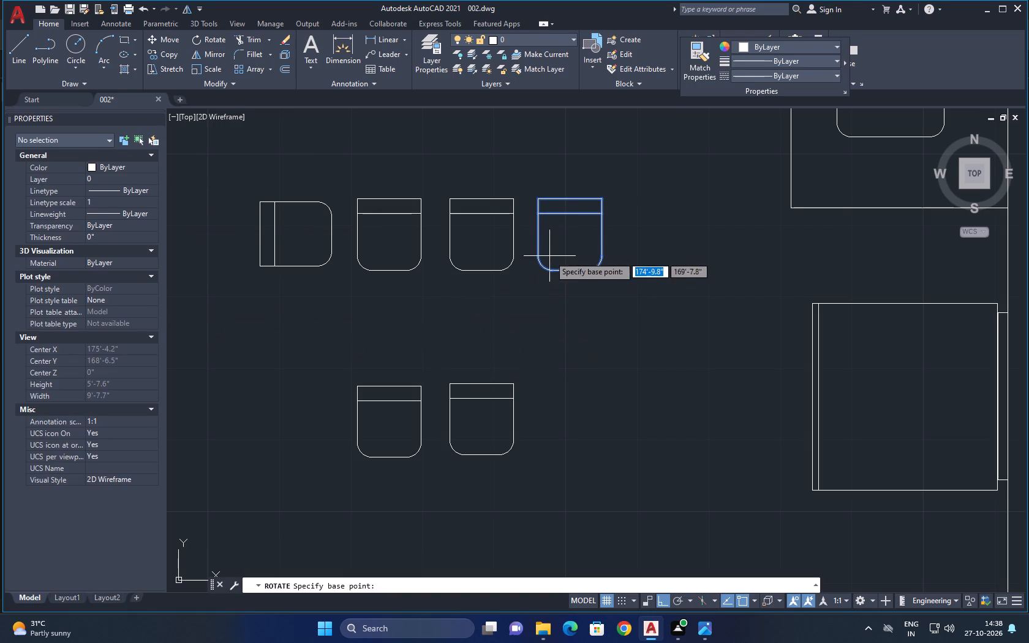
{"action": "left_click", "coordinate": [568, 232]}
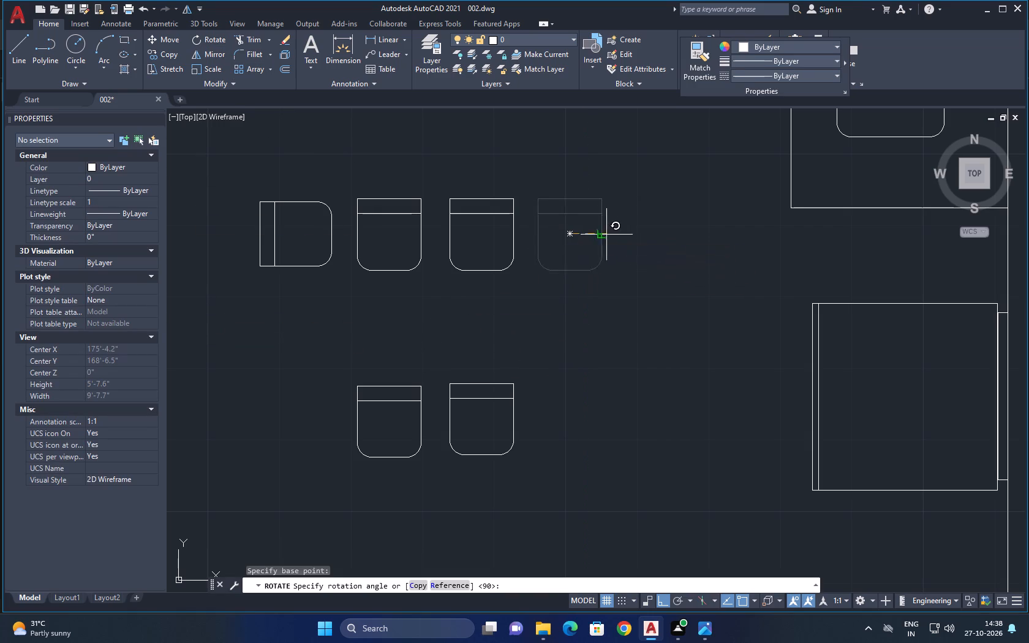
{"action": "left_click", "coordinate": [509, 321]}
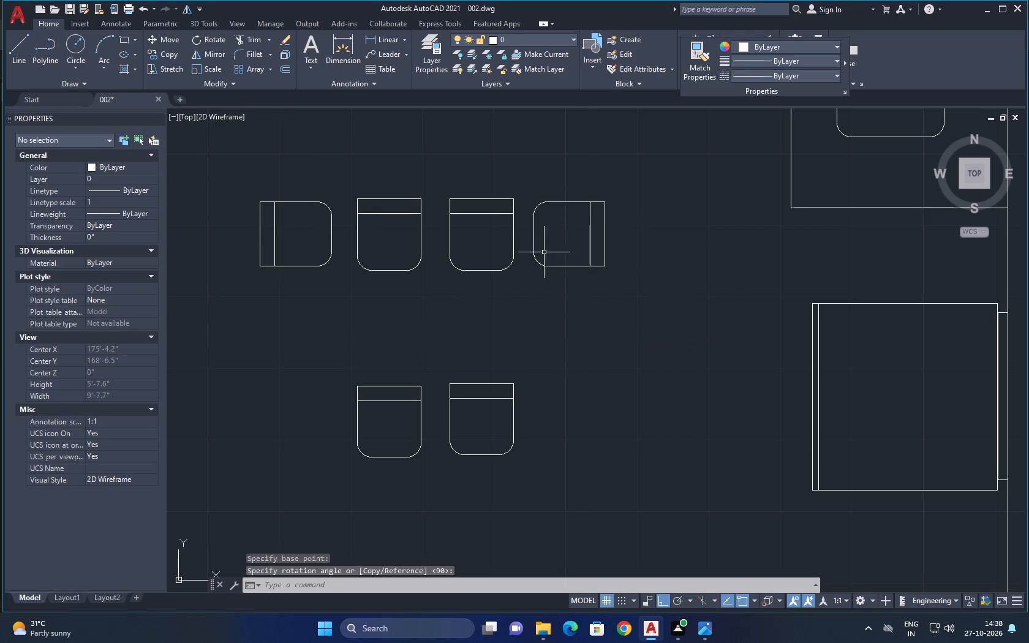
Move the right-hand chair straight down about 1', midway between the upper and lower chair rows.
{"action": "left_click", "coordinate": [523, 176]}
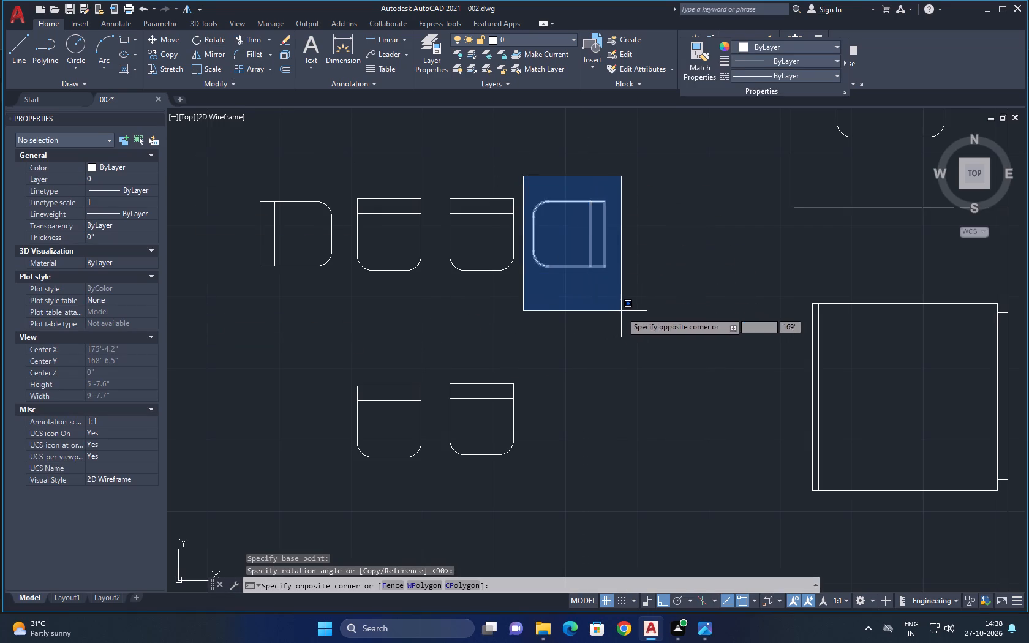
{"action": "left_click", "coordinate": [621, 311]}
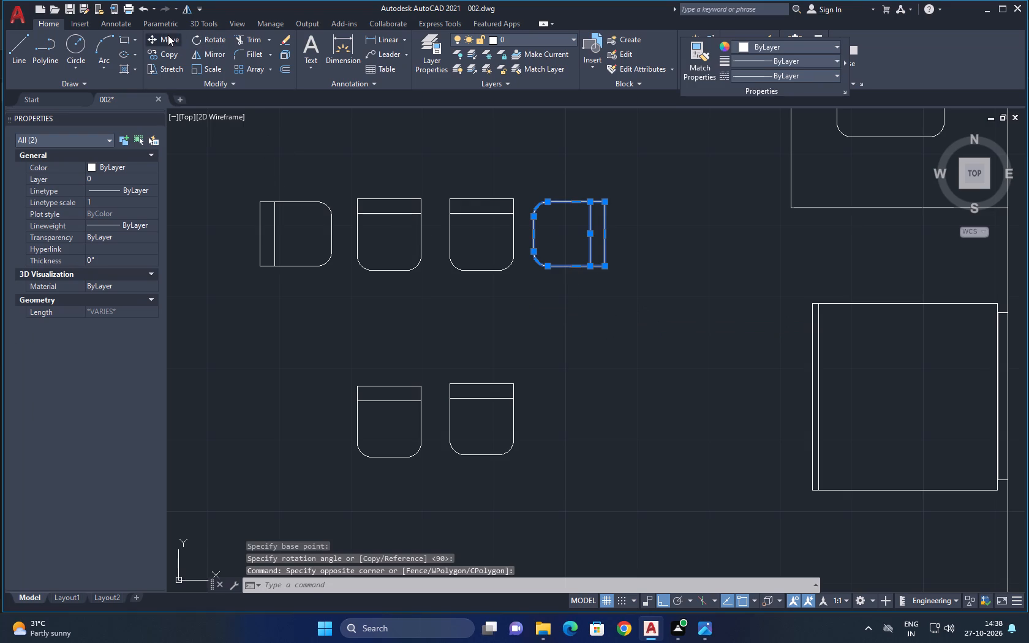
{"action": "left_click", "coordinate": [168, 35]}
{"action": "left_click", "coordinate": [568, 235]}
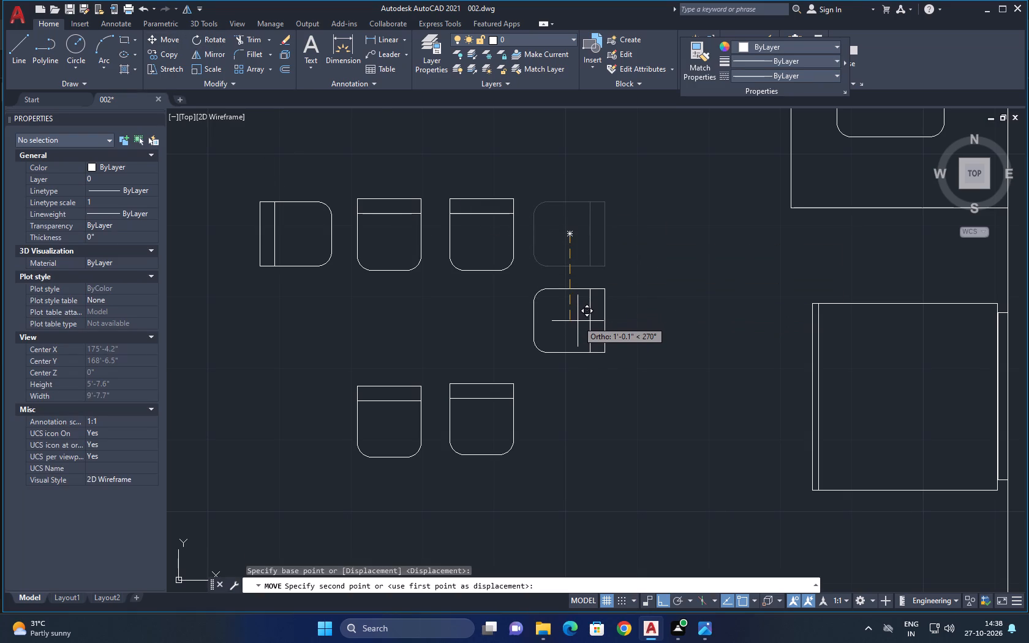
{"action": "left_click", "coordinate": [578, 321]}
Move the left-hand chair straight down, level with the chair on the opposite side and midway between the two rows.
{"action": "left_click", "coordinate": [243, 171]}
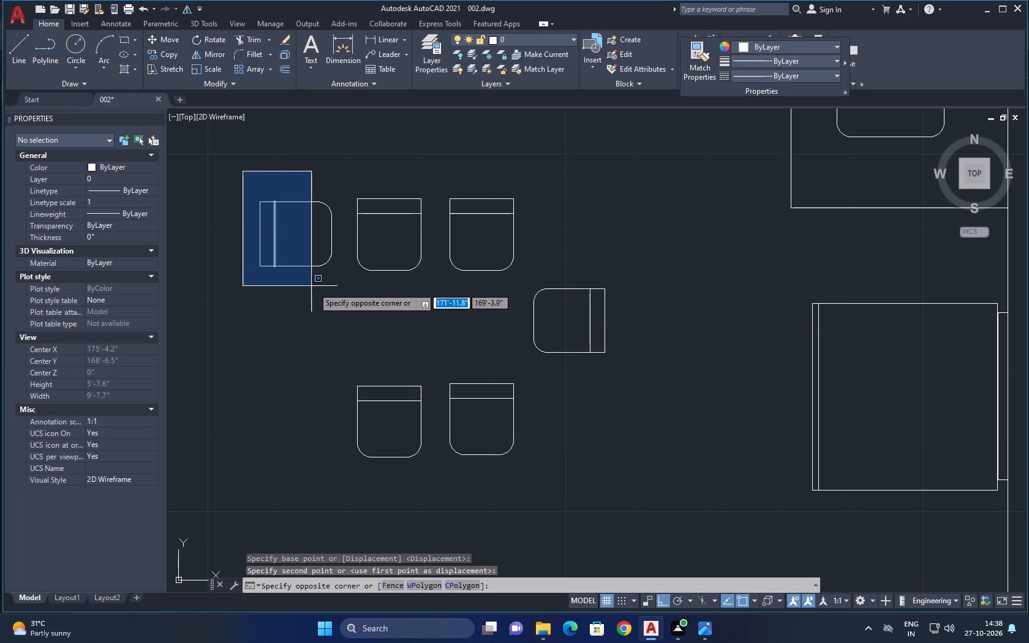
{"action": "left_click", "coordinate": [337, 309]}
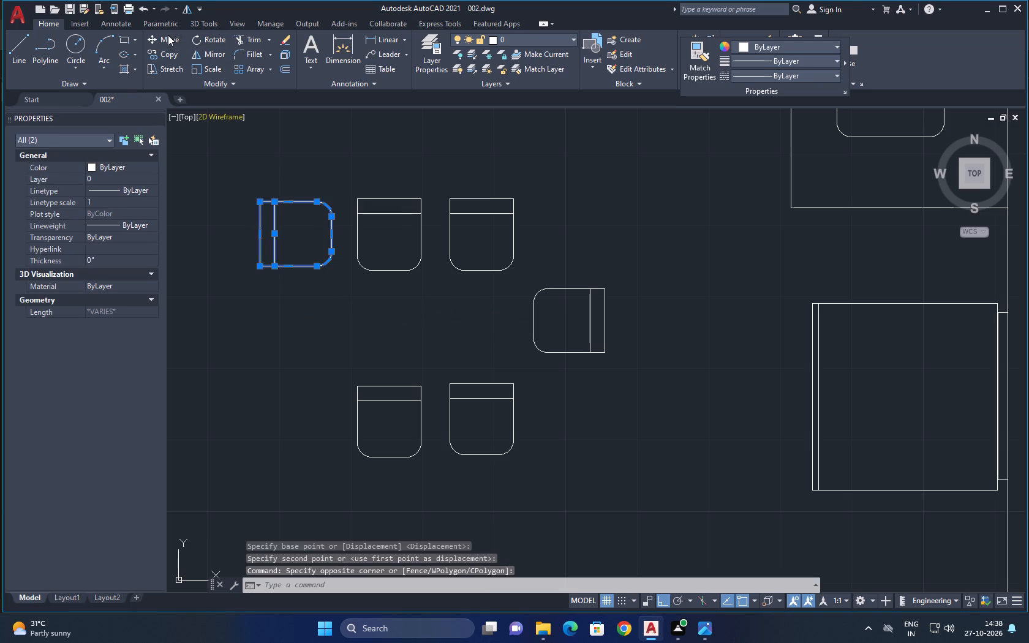
{"action": "left_click", "coordinate": [164, 42]}
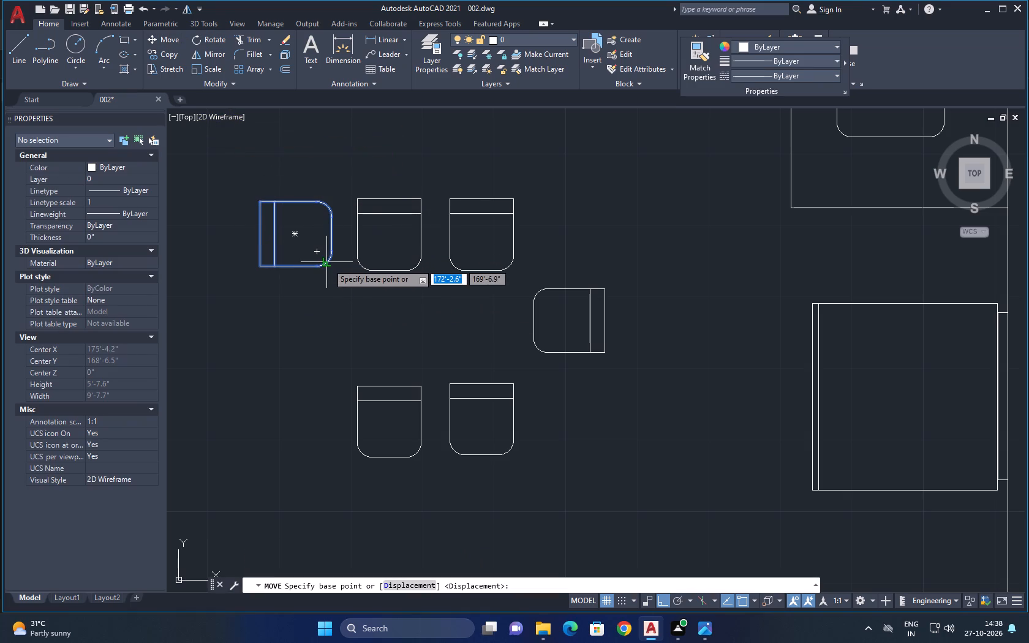
{"action": "left_click", "coordinate": [292, 234]}
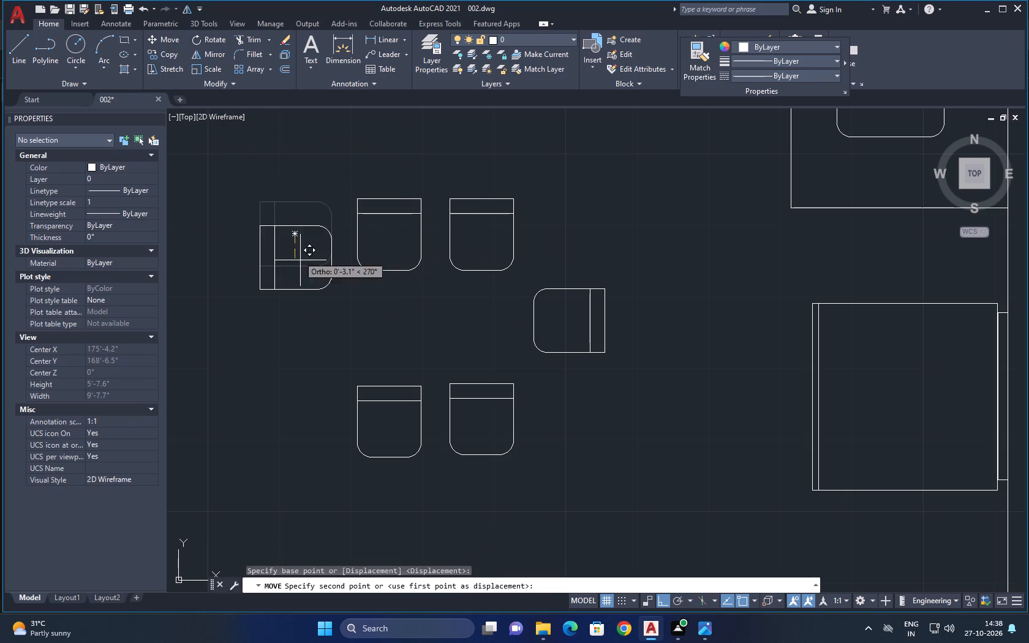
{"action": "left_click", "coordinate": [310, 322]}
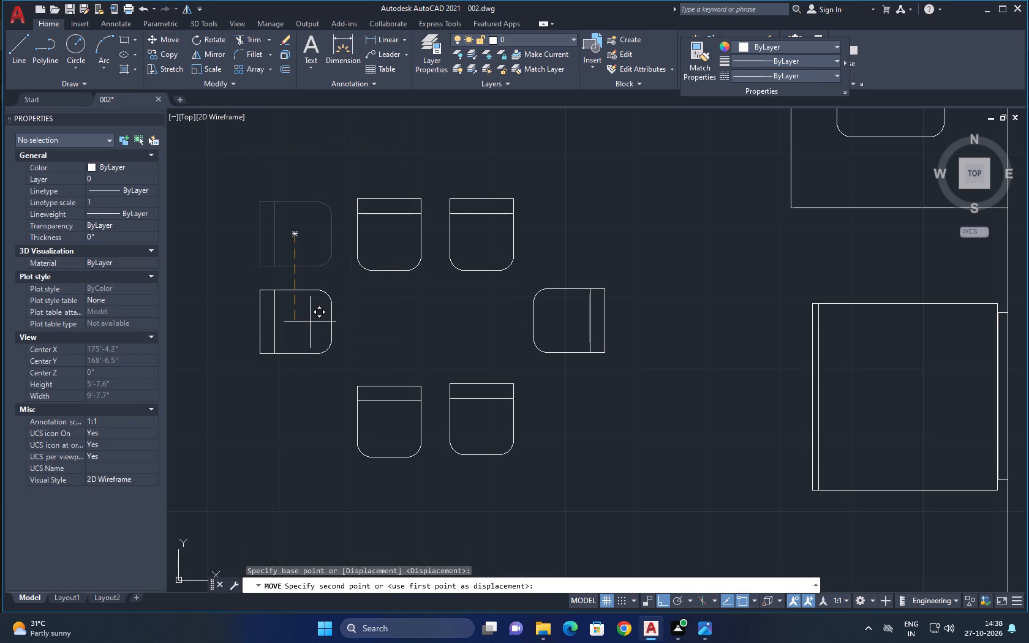
{"action": "key", "text": "Escape"}
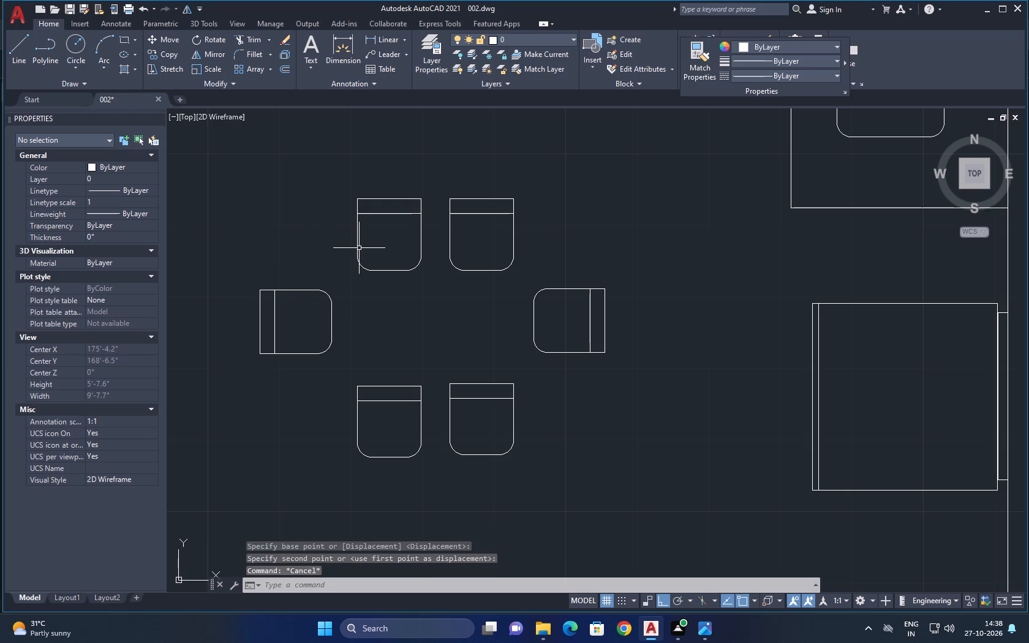
Draw a rectangular tabletop about 2'-10.5" by 2' between the six chairs, overlapping their seat fronts.
{"action": "left_click", "coordinate": [121, 40]}
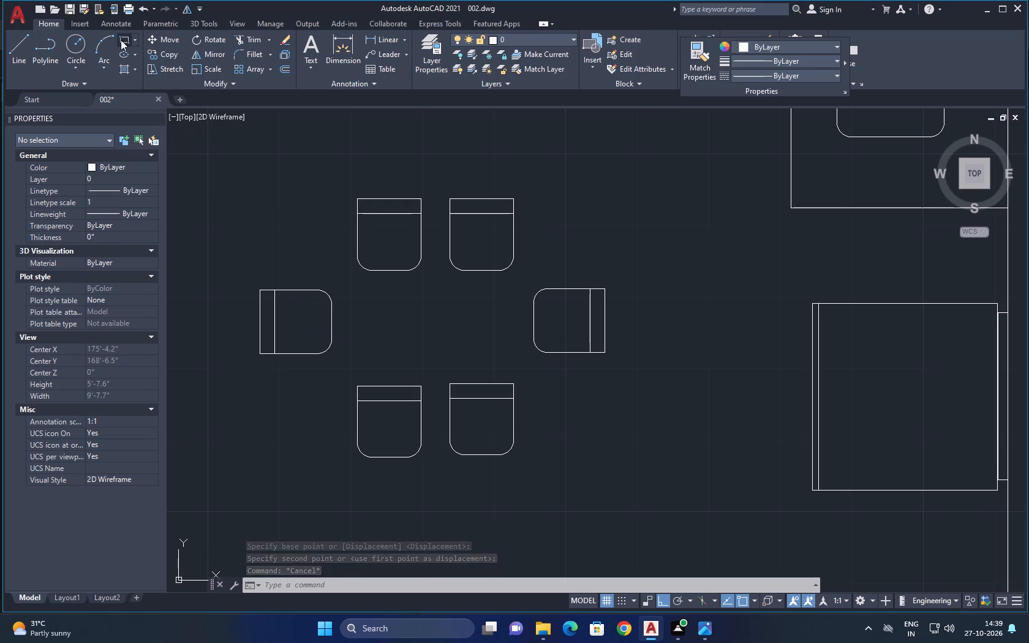
{"action": "left_click", "coordinate": [311, 243]}
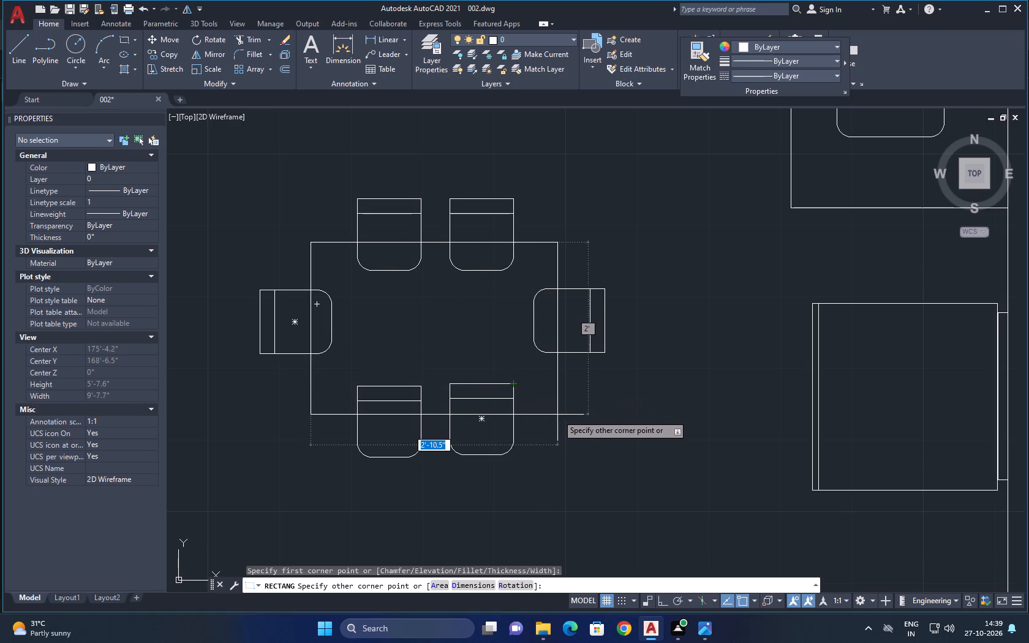
{"action": "left_click", "coordinate": [557, 415]}
{"action": "key", "text": "Escape"}
Rotate the right chair of the lower row 180° about its centre so its backrest faces away from the table.
{"action": "left_click", "coordinate": [503, 454]}
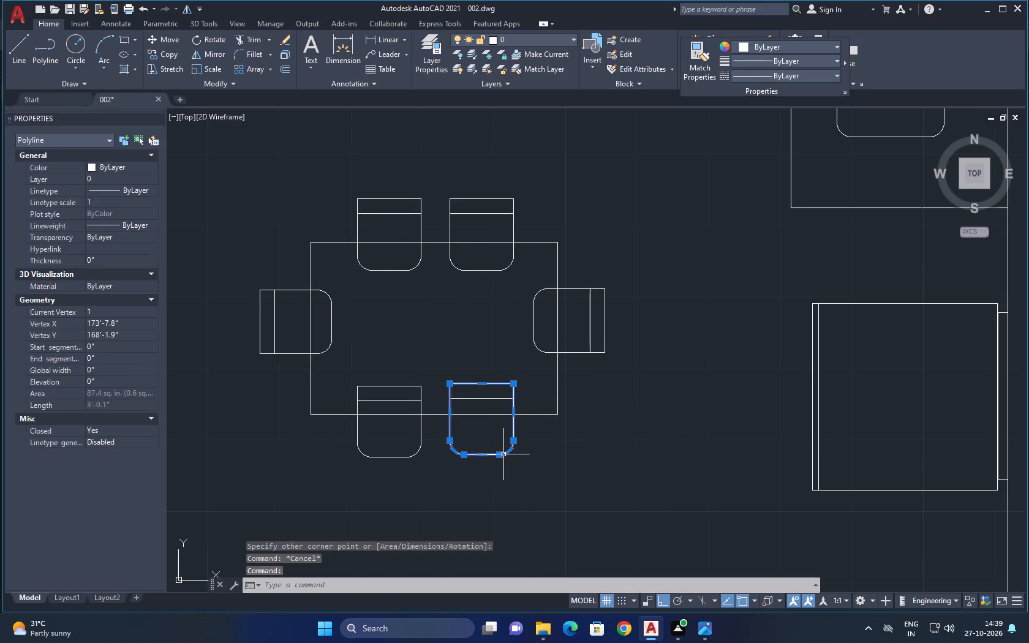
{"action": "left_click", "coordinate": [484, 397]}
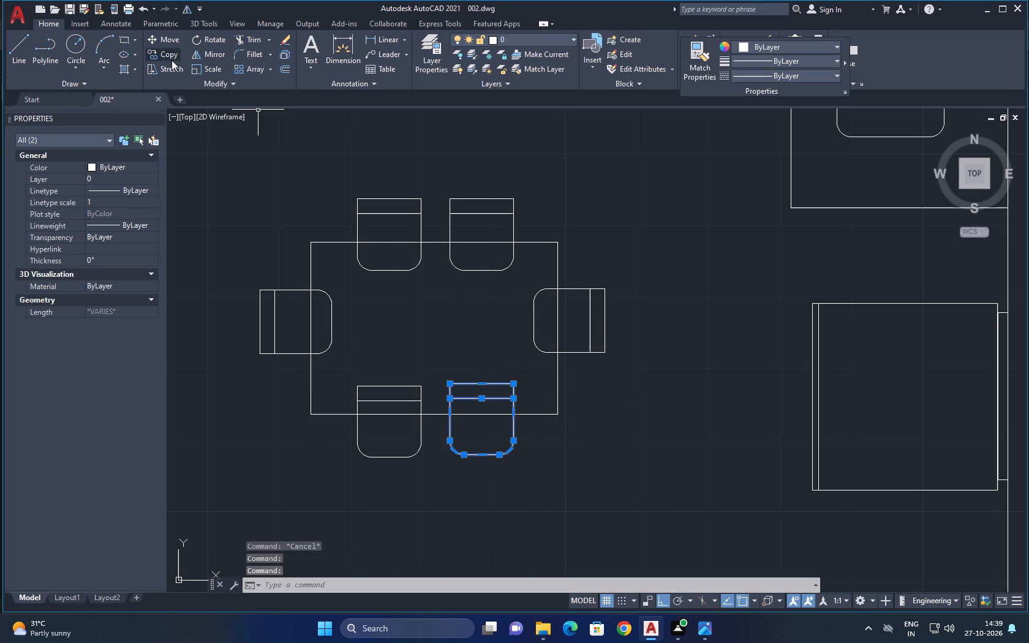
{"action": "left_click", "coordinate": [205, 37]}
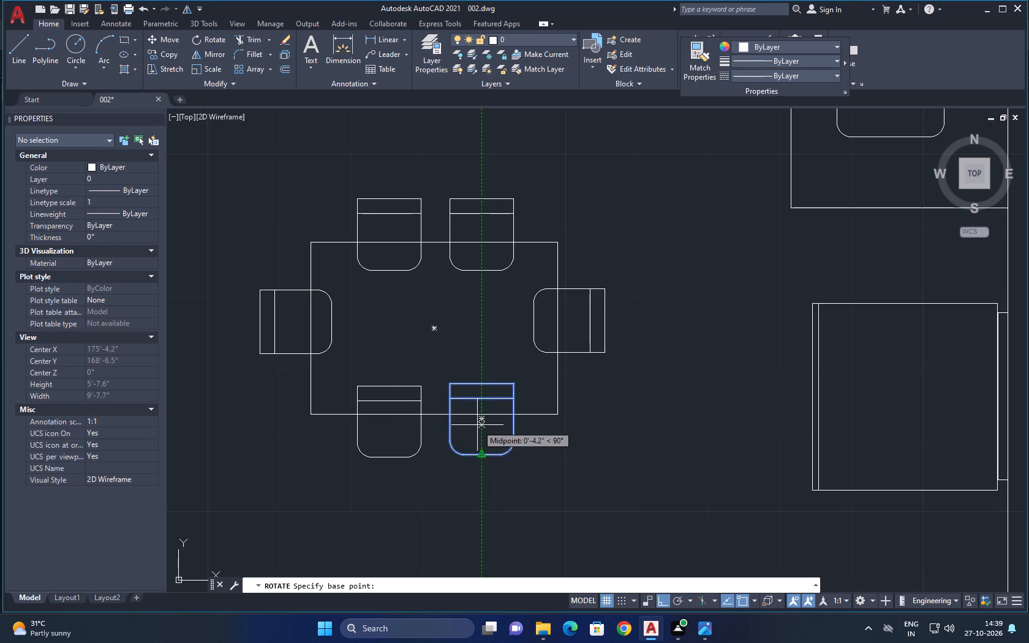
{"action": "left_click", "coordinate": [479, 419]}
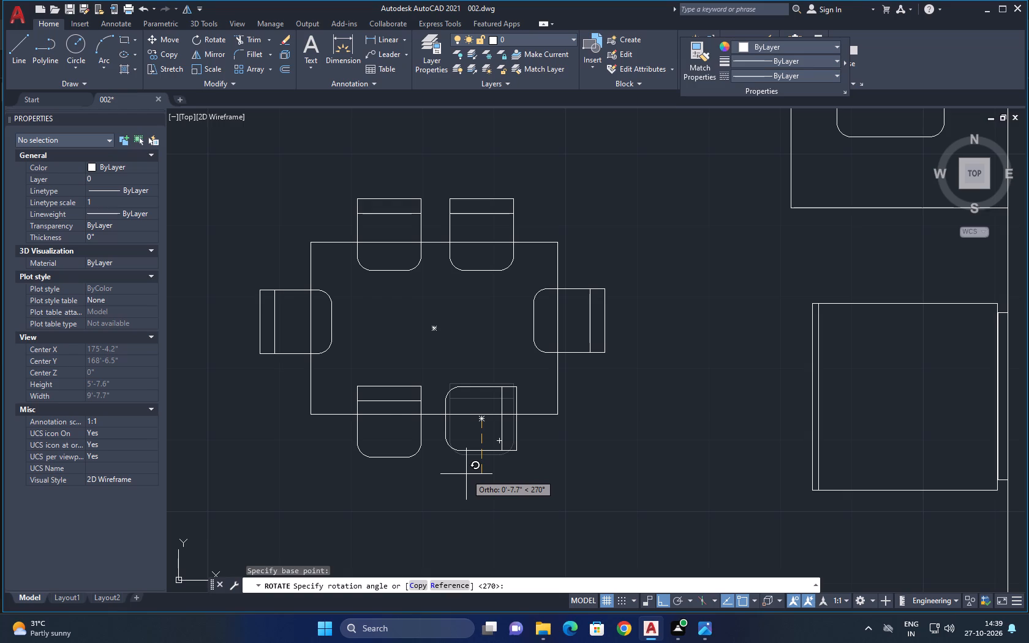
{"action": "left_click", "coordinate": [240, 416]}
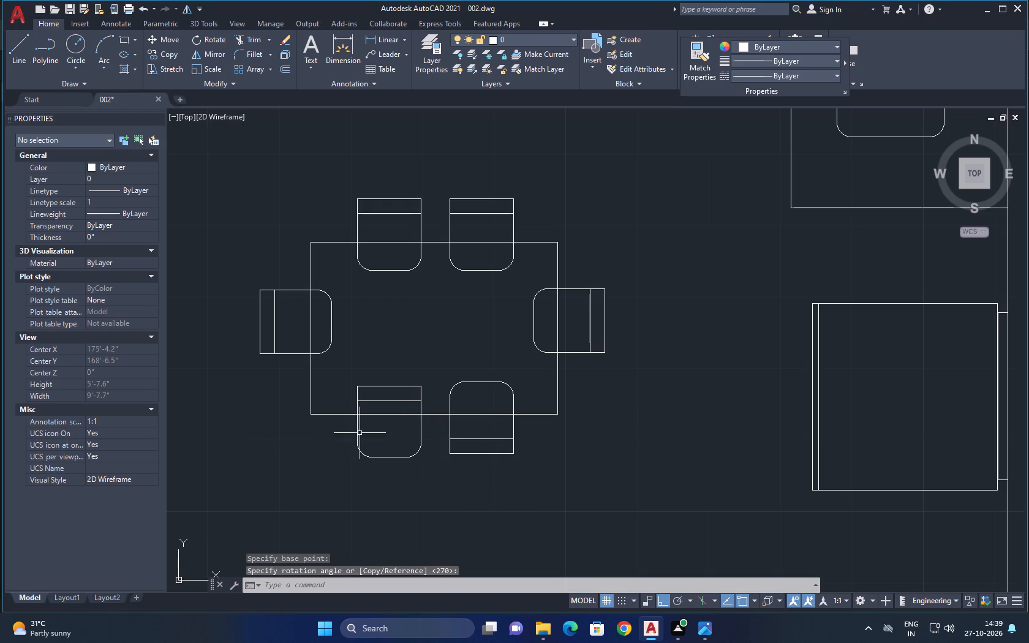
Rotate the left chair of the lower row 180° about its centre so its backrest faces away from the table.
{"action": "left_click", "coordinate": [397, 457]}
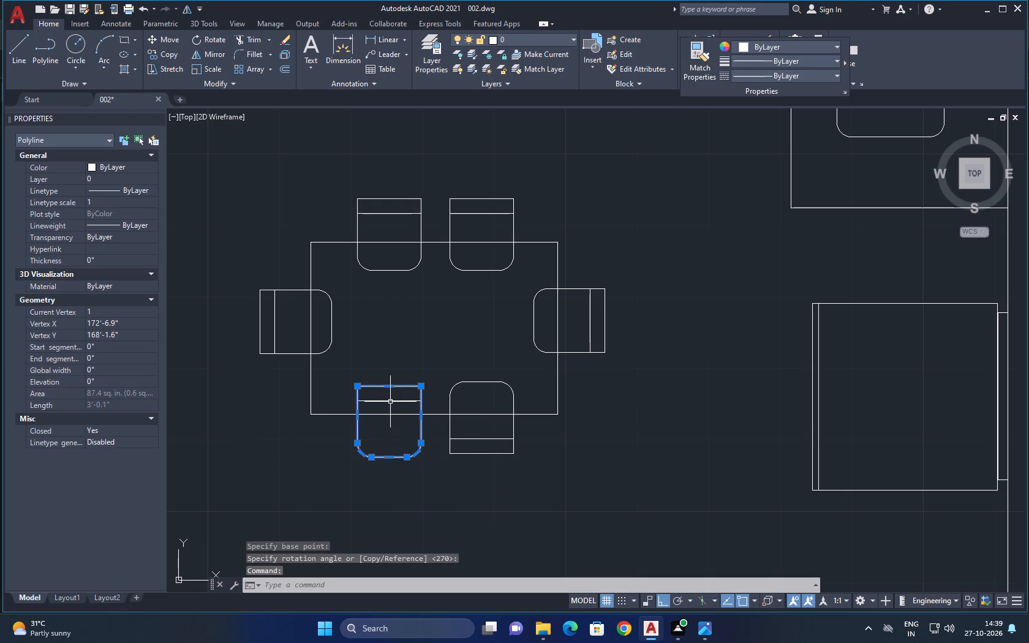
{"action": "left_click", "coordinate": [390, 401]}
{"action": "left_click", "coordinate": [212, 36]}
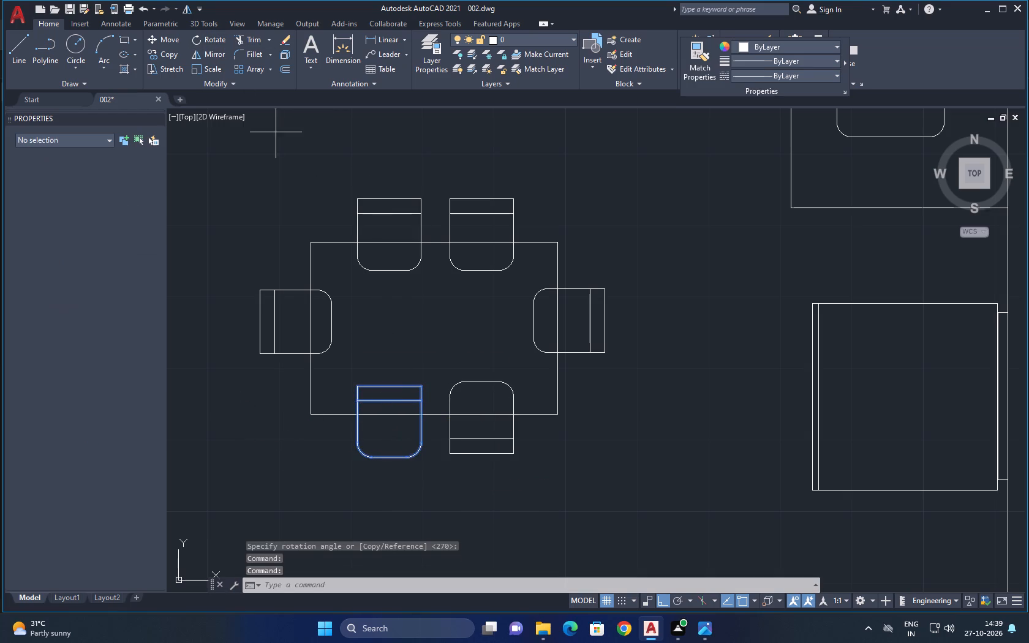
{"action": "left_click", "coordinate": [391, 426]}
{"action": "left_click", "coordinate": [238, 424]}
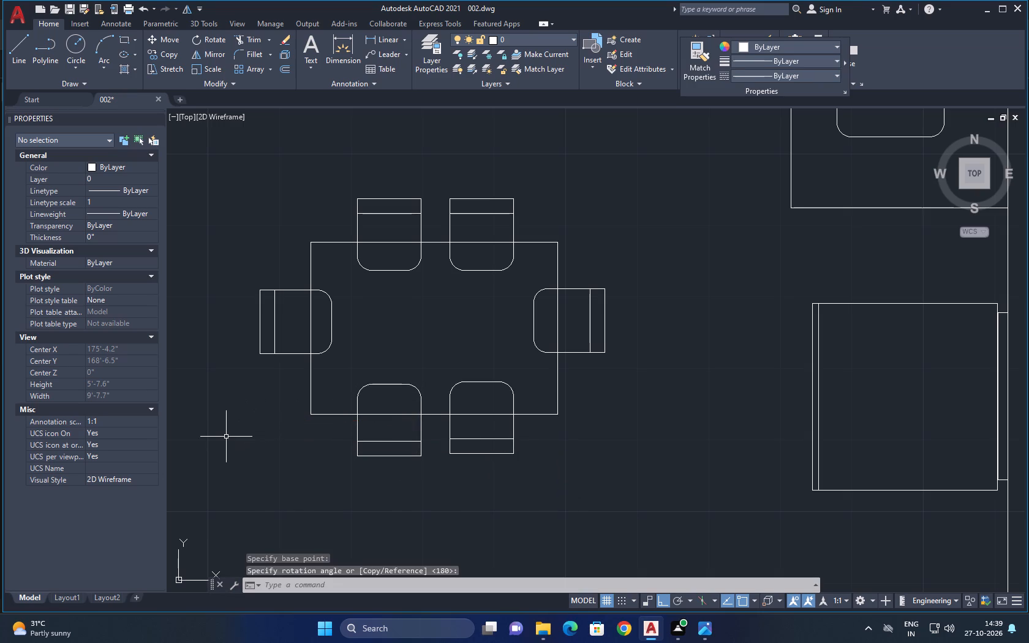
Save the drawing with the completed dining set.
{"action": "key", "text": "ctrl+s"}
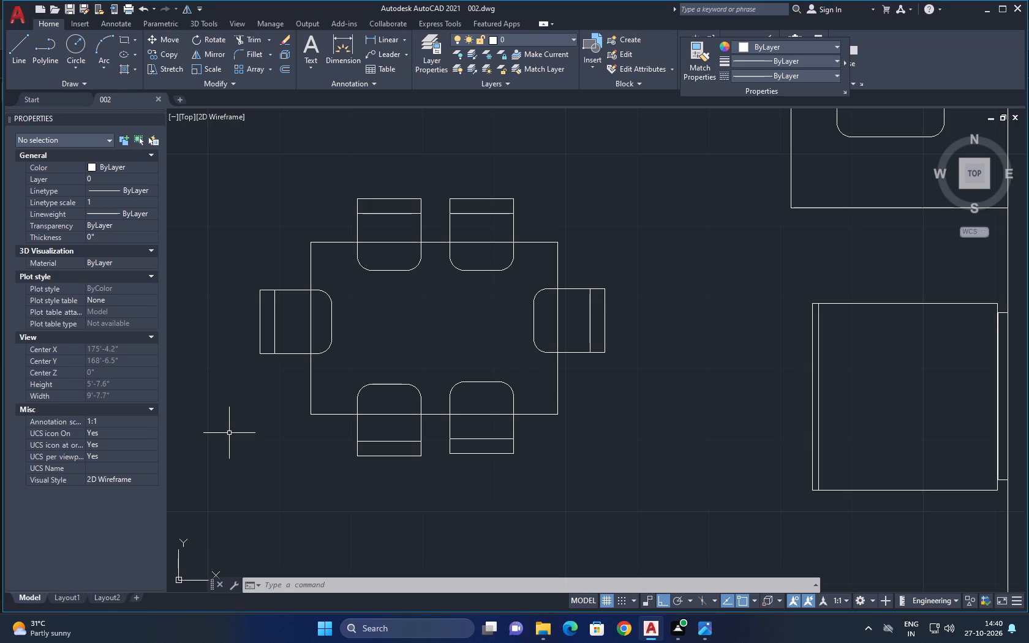
{"action": "scroll", "coordinate": [229, 433], "scroll_direction": "down", "scroll_amount": 3}
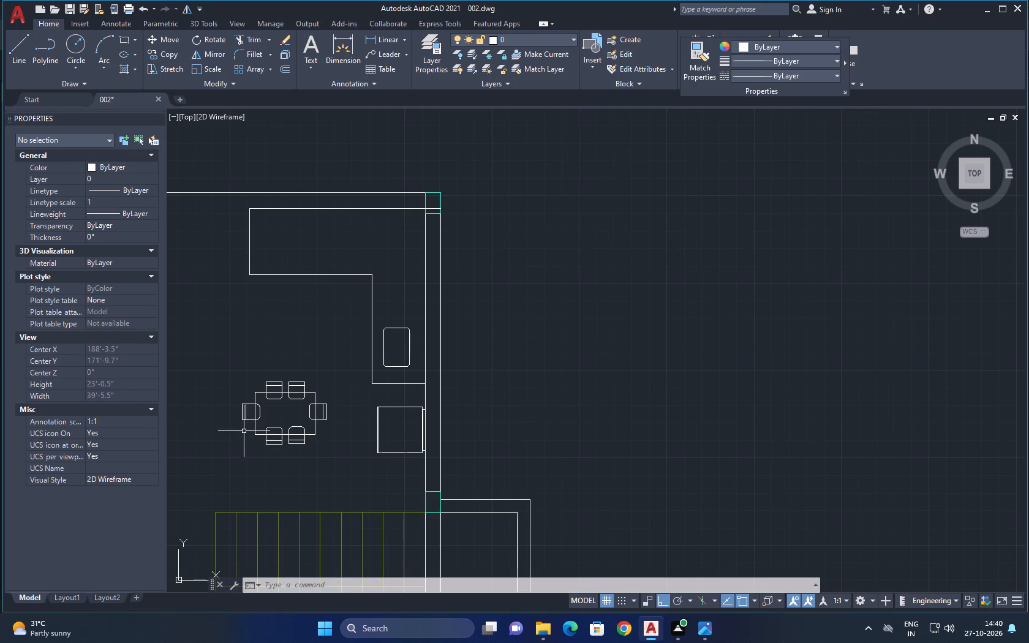
{"action": "middle_click_drag", "start_coordinate": [247, 419], "coordinate": [383, 345]}
{"action": "middle_click", "coordinate": [383, 345]}
{"action": "middle_click", "coordinate": [383, 345]}
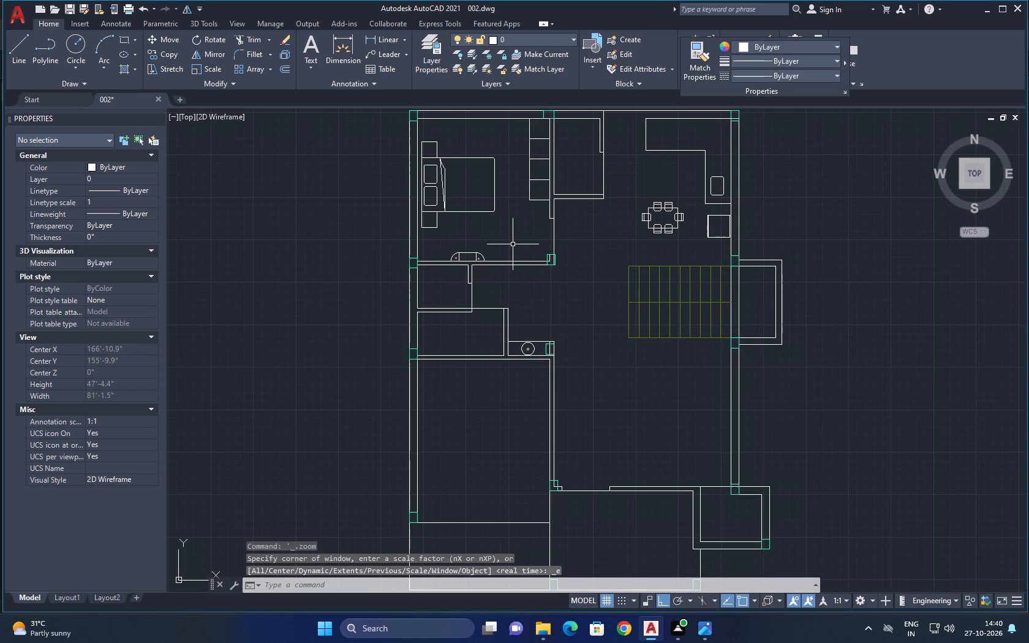
{"action": "key", "text": "ctrl+s"}
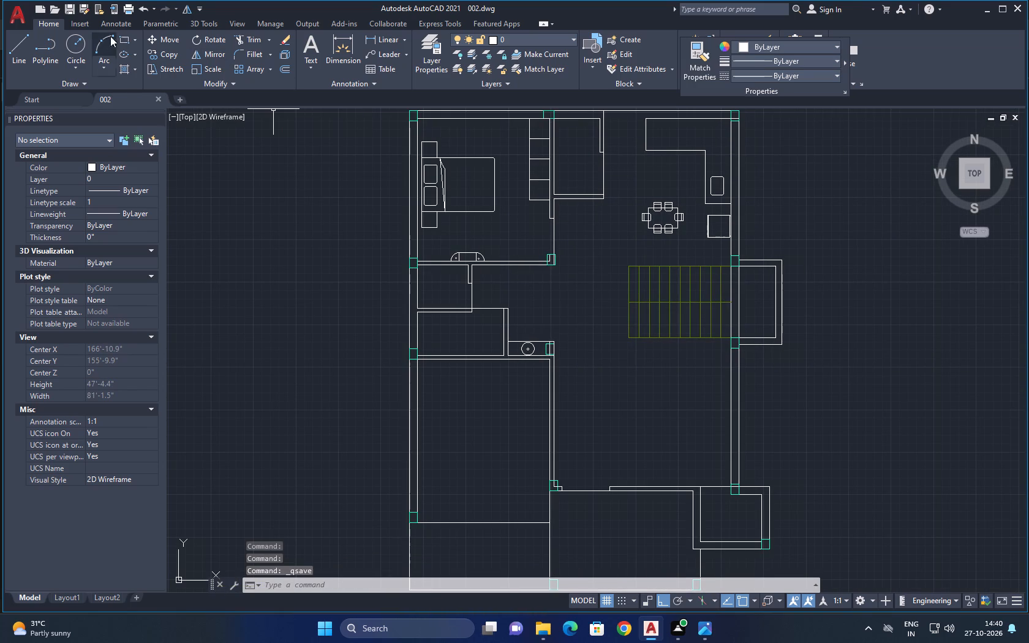
Draw a drain circle of about 1.2" radius at the centre of the rounded kitchen sink.
{"action": "left_click_drag", "start_coordinate": [88, 43], "coordinate": [96, 52]}
{"action": "scroll", "coordinate": [720, 187], "scroll_direction": "up", "scroll_amount": 5}
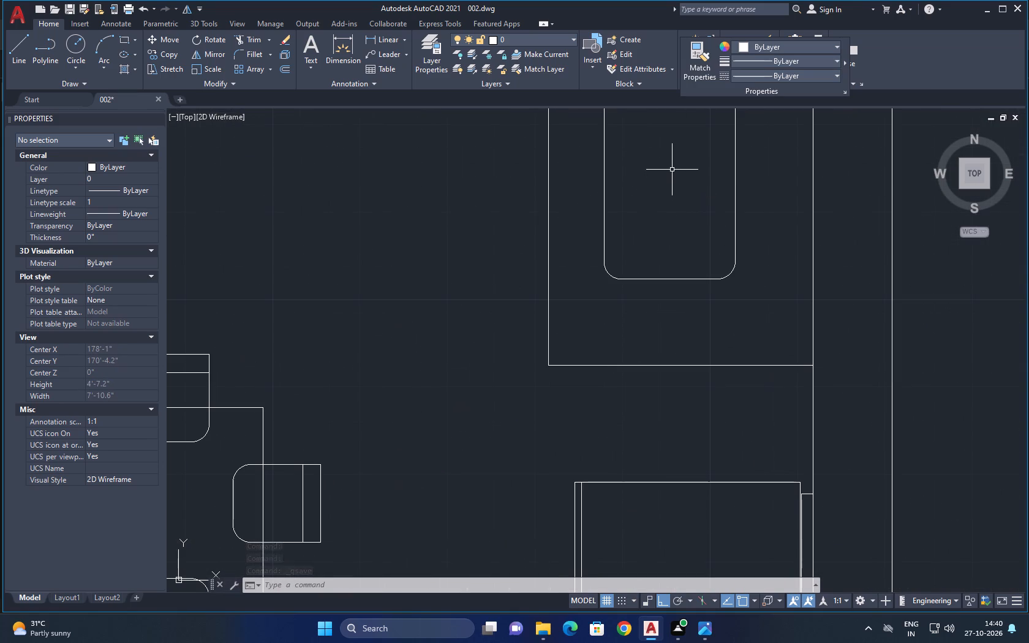
{"action": "scroll", "coordinate": [672, 170], "scroll_direction": "down", "scroll_amount": 1}
{"action": "middle_click_drag", "start_coordinate": [671, 171], "coordinate": [665, 202]}
{"action": "left_click", "coordinate": [664, 202]}
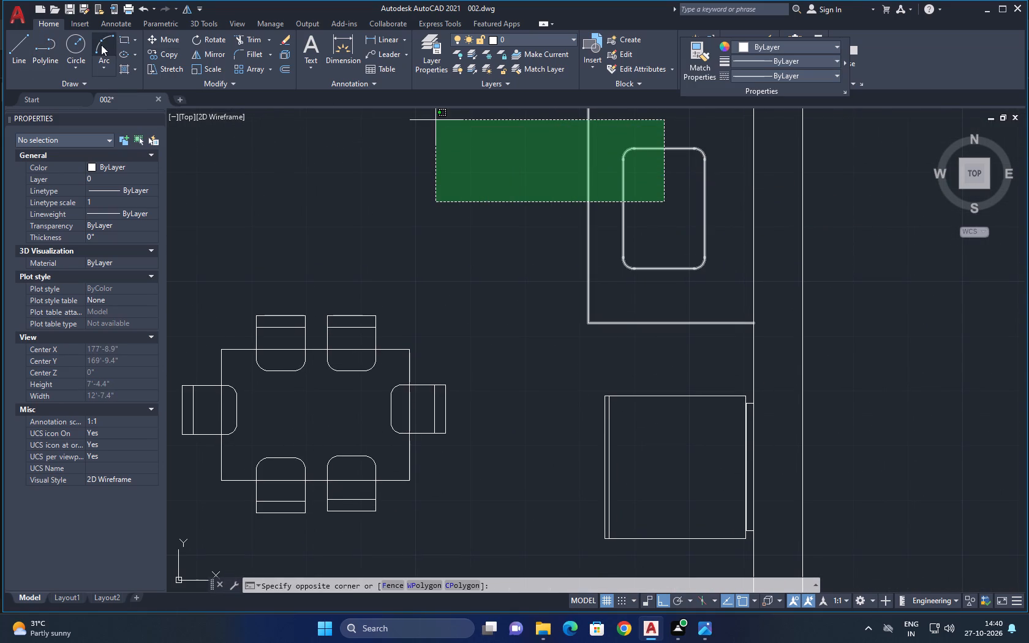
{"action": "left_click", "coordinate": [80, 45]}
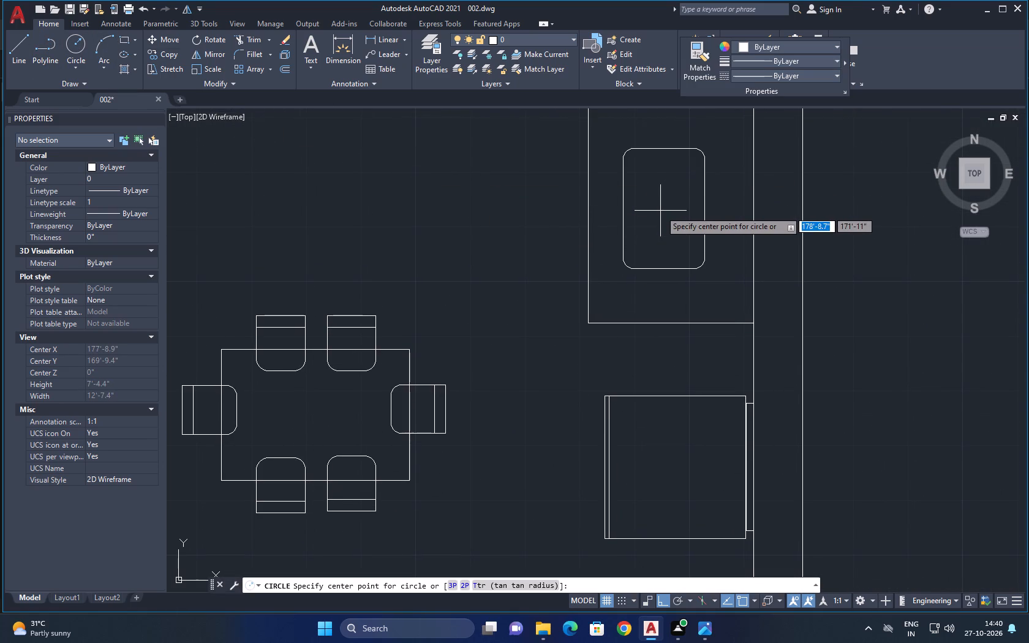
{"action": "left_click", "coordinate": [662, 208]}
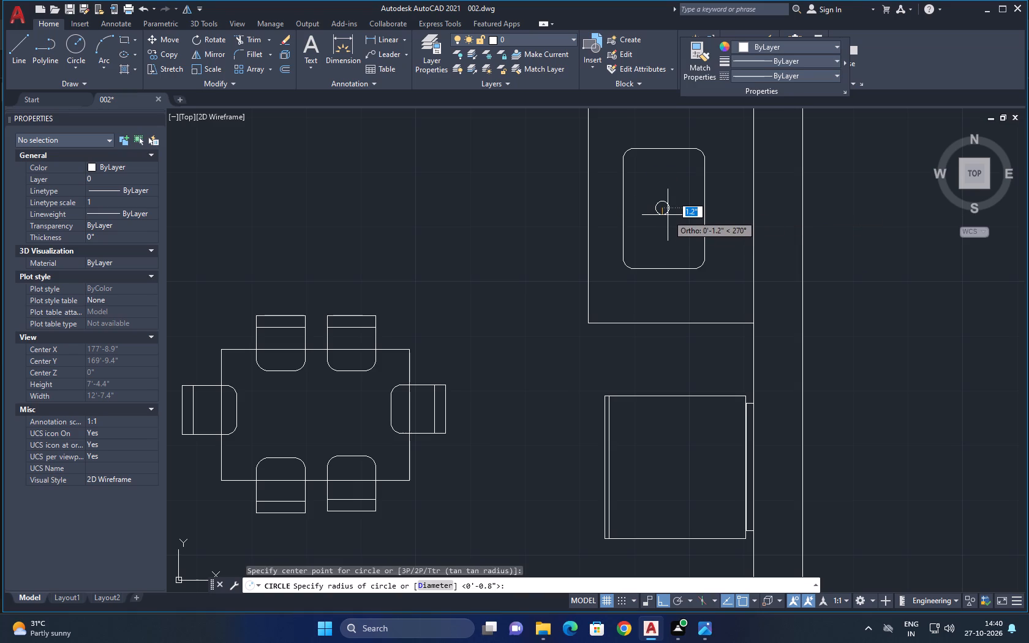
{"action": "left_click", "coordinate": [666, 214]}
{"action": "key", "text": "Escape"}
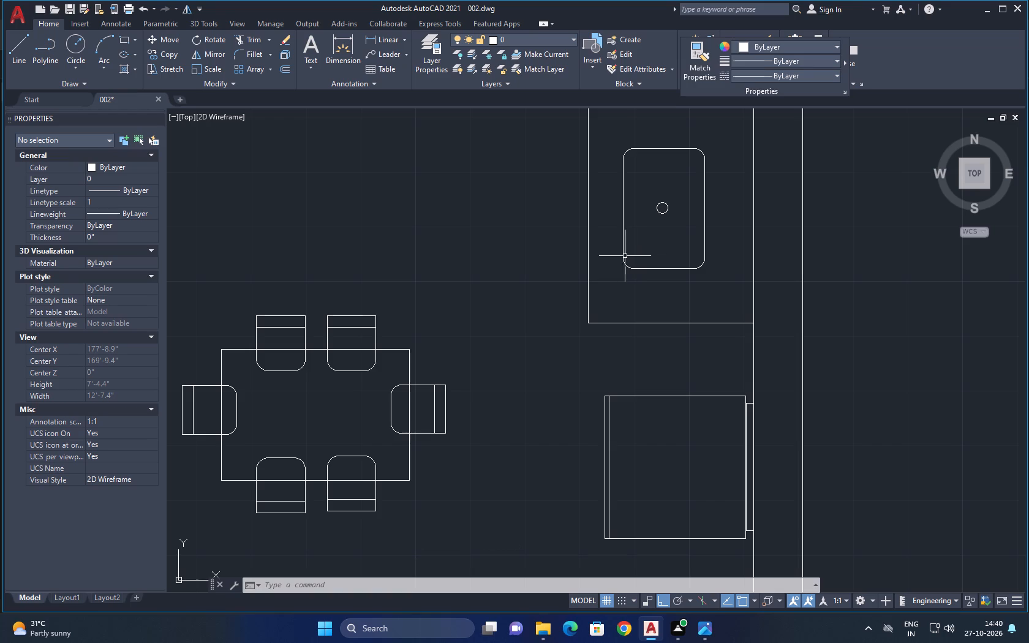
Draw a toilet tank rectangle about 5" deep against the outer left wall of the small room below the bedroom.
{"action": "scroll", "coordinate": [548, 332], "scroll_direction": "down", "scroll_amount": 3}
{"action": "middle_click_drag", "start_coordinate": [453, 391], "coordinate": [466, 291]}
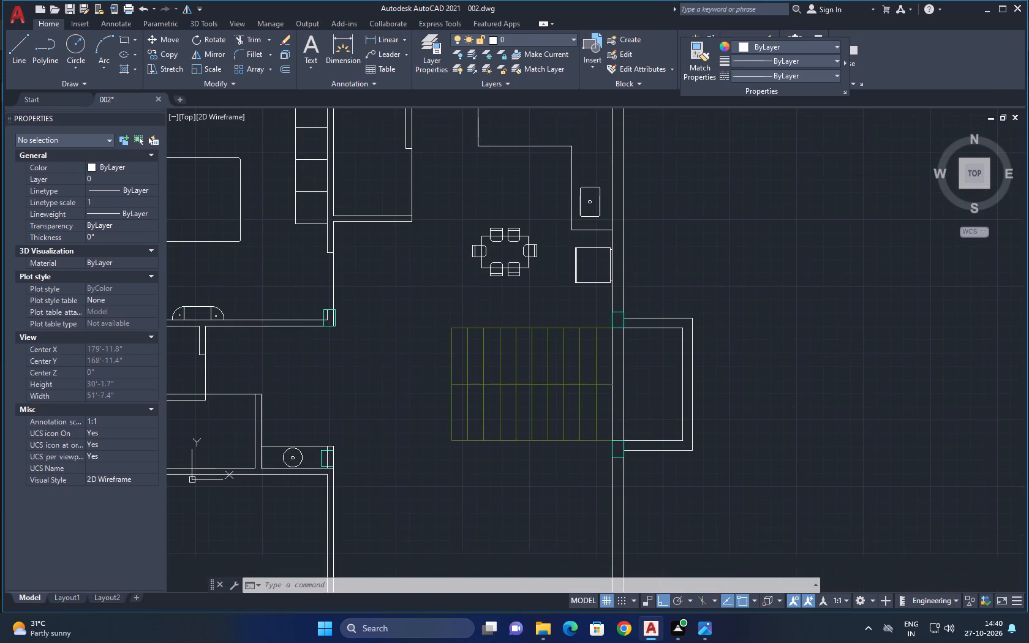
{"action": "scroll", "coordinate": [464, 298], "scroll_direction": "down", "scroll_amount": 1}
{"action": "middle_click_drag", "start_coordinate": [439, 397], "coordinate": [437, 354]}
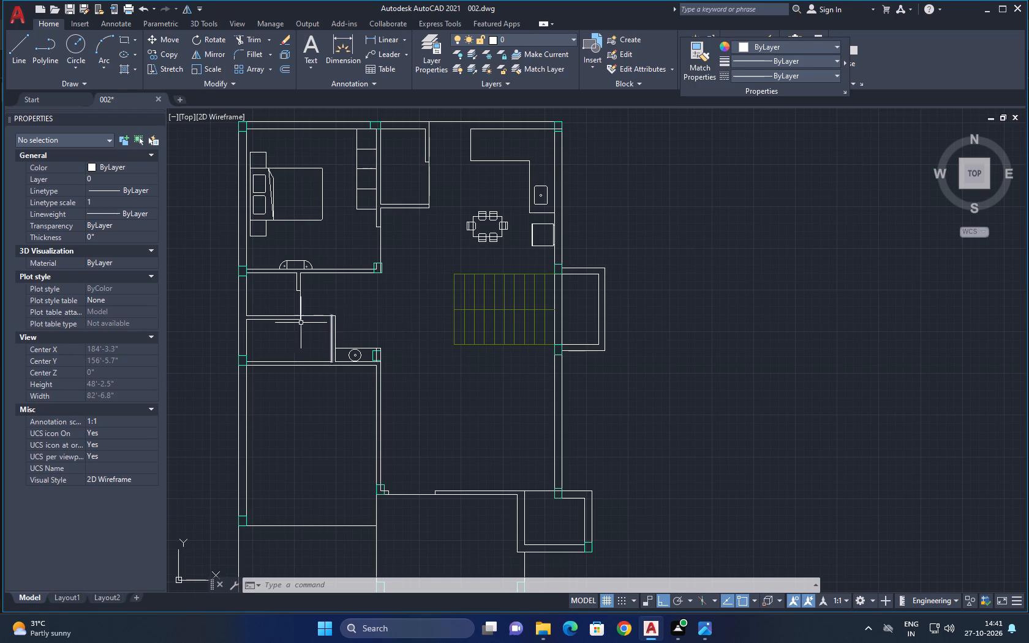
{"action": "scroll", "coordinate": [269, 306], "scroll_direction": "up", "scroll_amount": 3}
{"action": "middle_click_drag", "start_coordinate": [269, 306], "coordinate": [363, 339]}
{"action": "scroll", "coordinate": [363, 339], "scroll_direction": "up", "scroll_amount": 1}
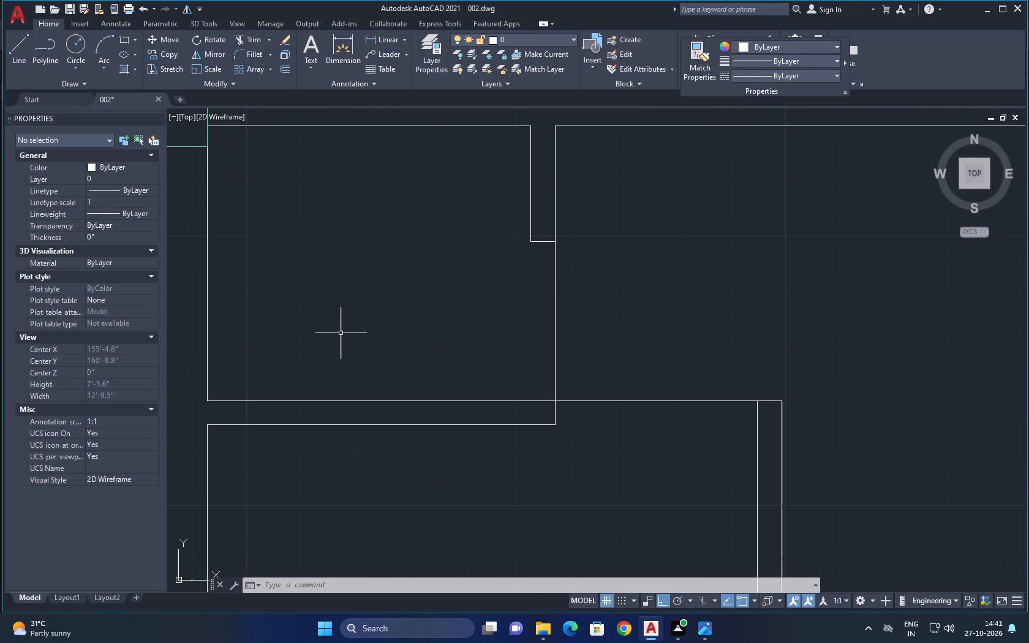
{"action": "middle_click_drag", "start_coordinate": [340, 333], "coordinate": [412, 378]}
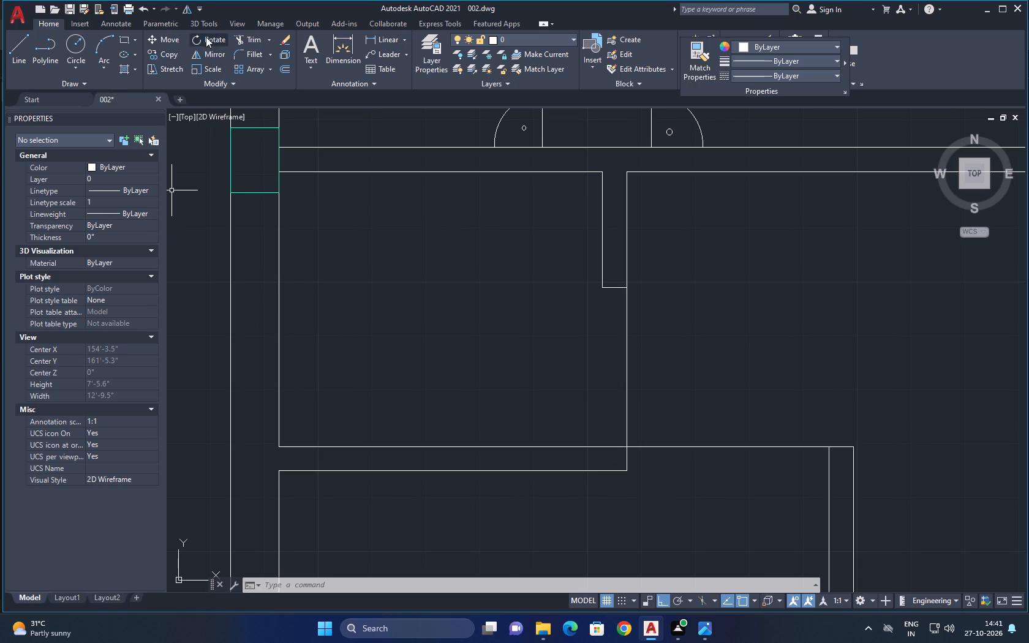
{"action": "left_click", "coordinate": [129, 34]}
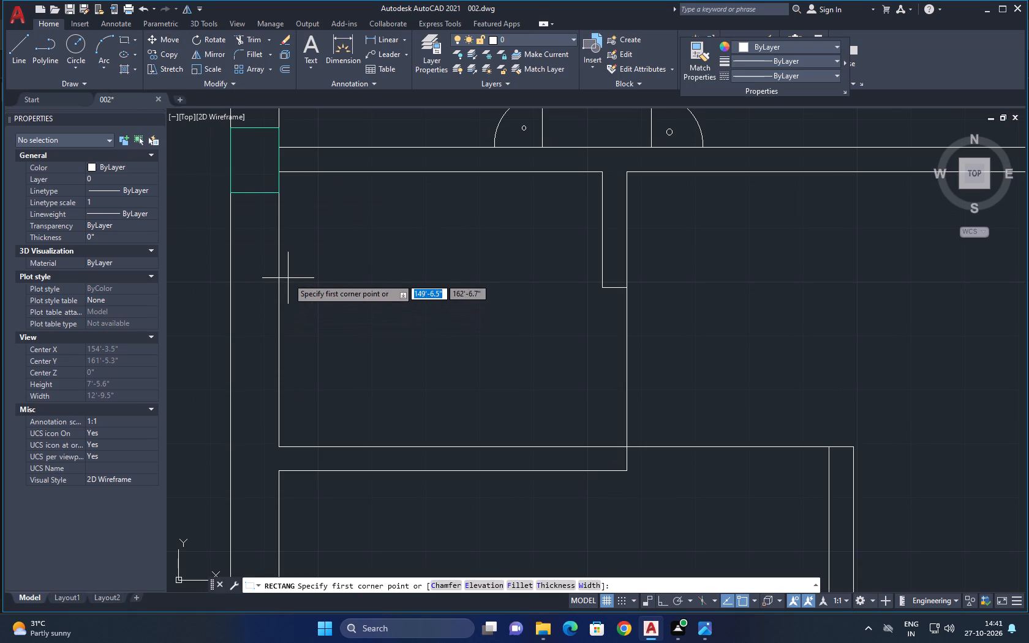
{"action": "left_click", "coordinate": [281, 278]}
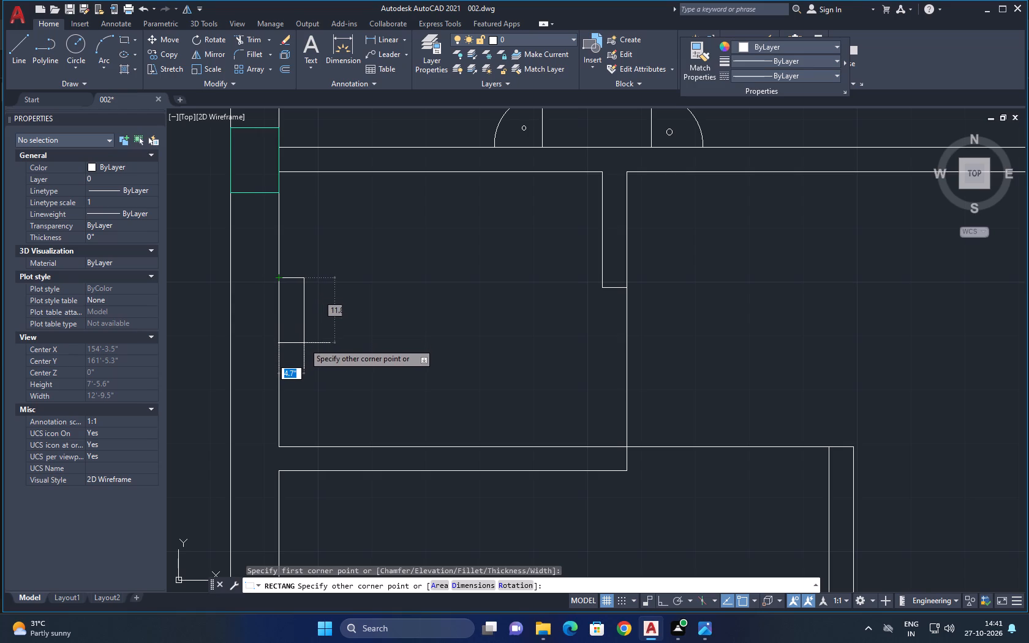
{"action": "left_click", "coordinate": [305, 347]}
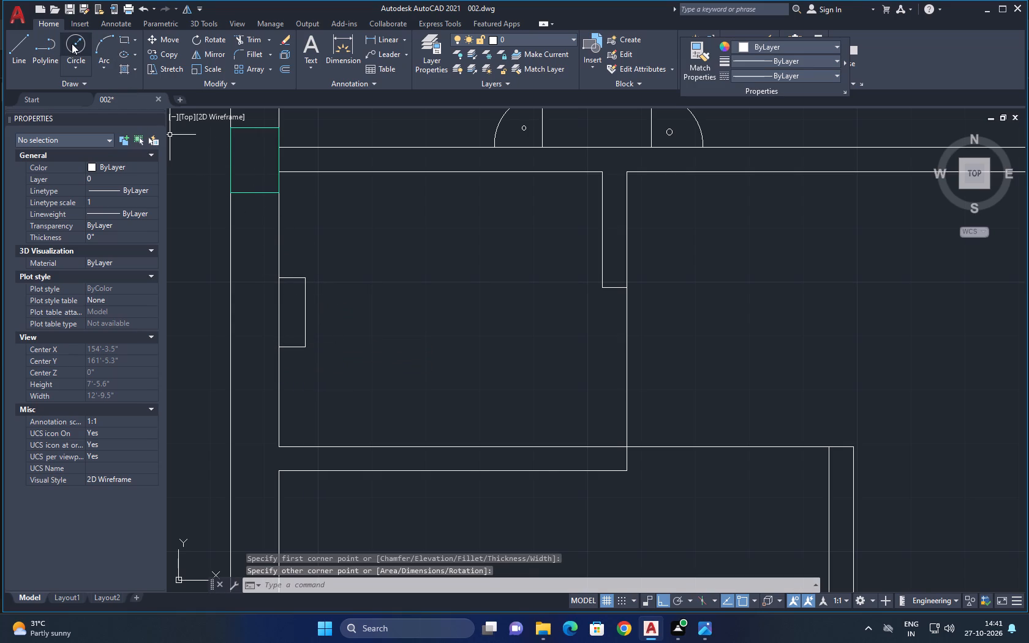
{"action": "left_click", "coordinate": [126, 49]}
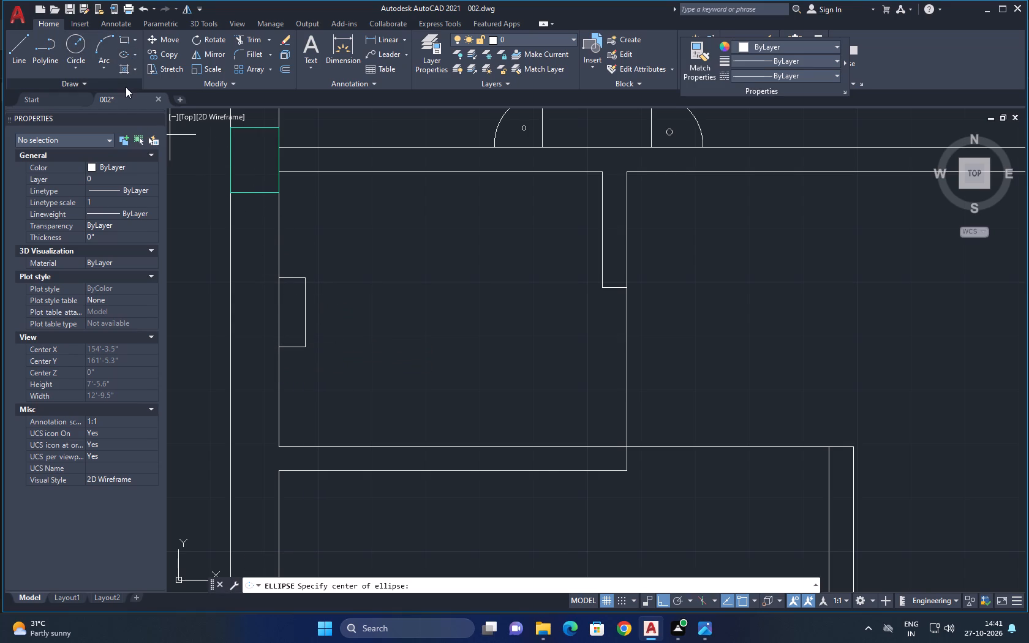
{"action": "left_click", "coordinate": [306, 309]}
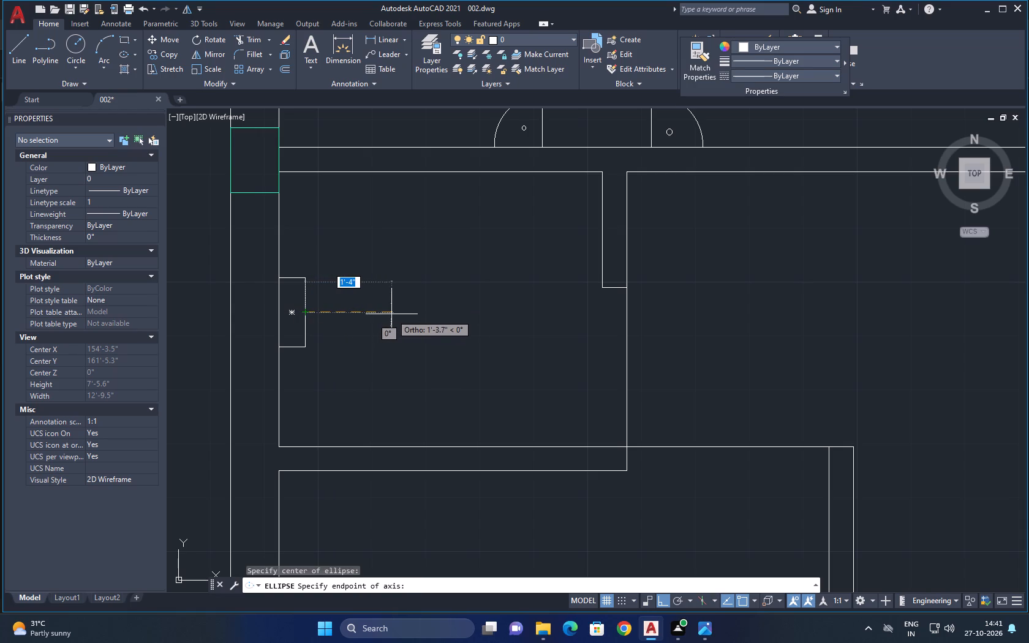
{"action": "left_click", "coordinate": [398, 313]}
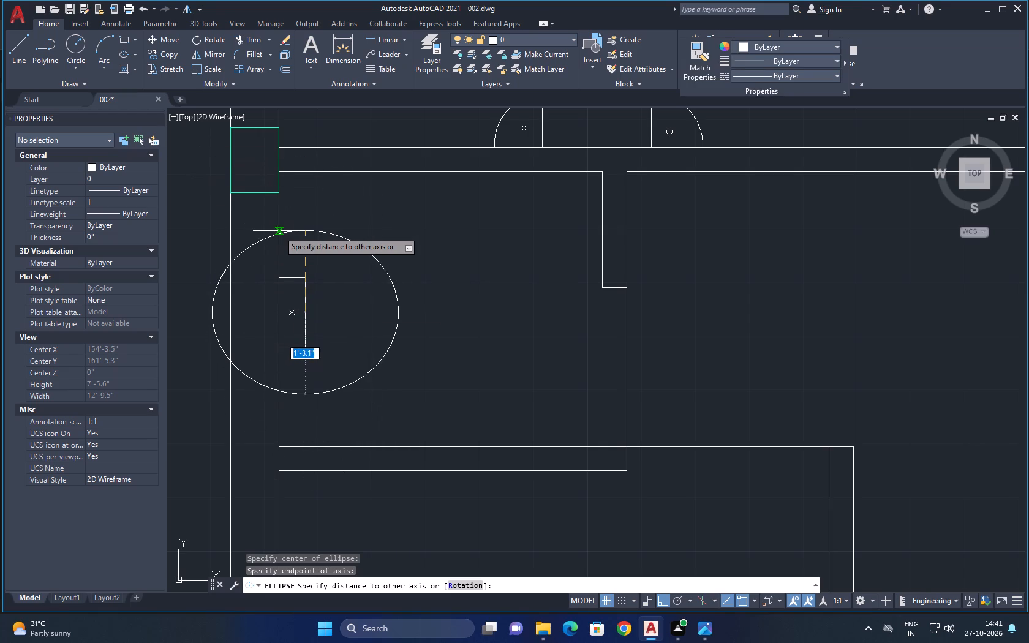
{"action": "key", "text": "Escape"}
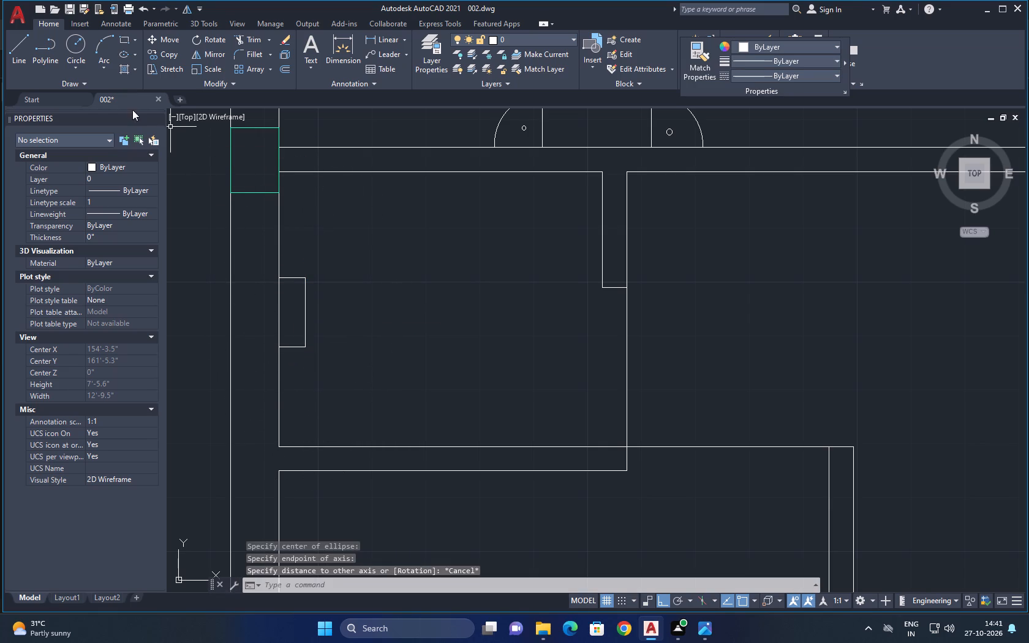
Draw a horizontal ellipse centred on the midpoint of the tank's room-side edge, with radii of about 7.4" and 4.5".
{"action": "left_click", "coordinate": [126, 56]}
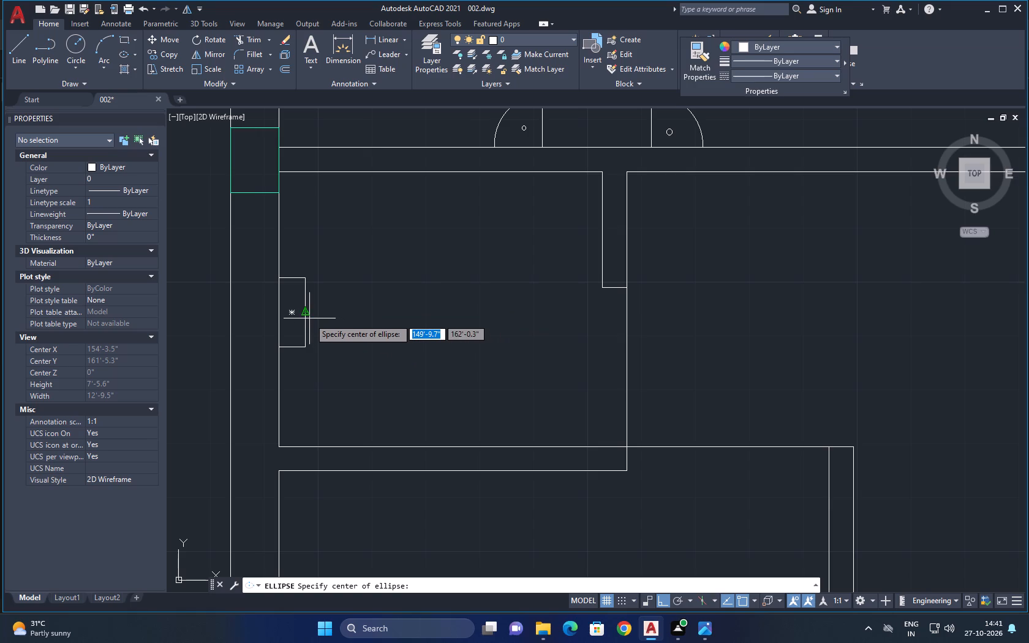
{"action": "left_click", "coordinate": [305, 310]}
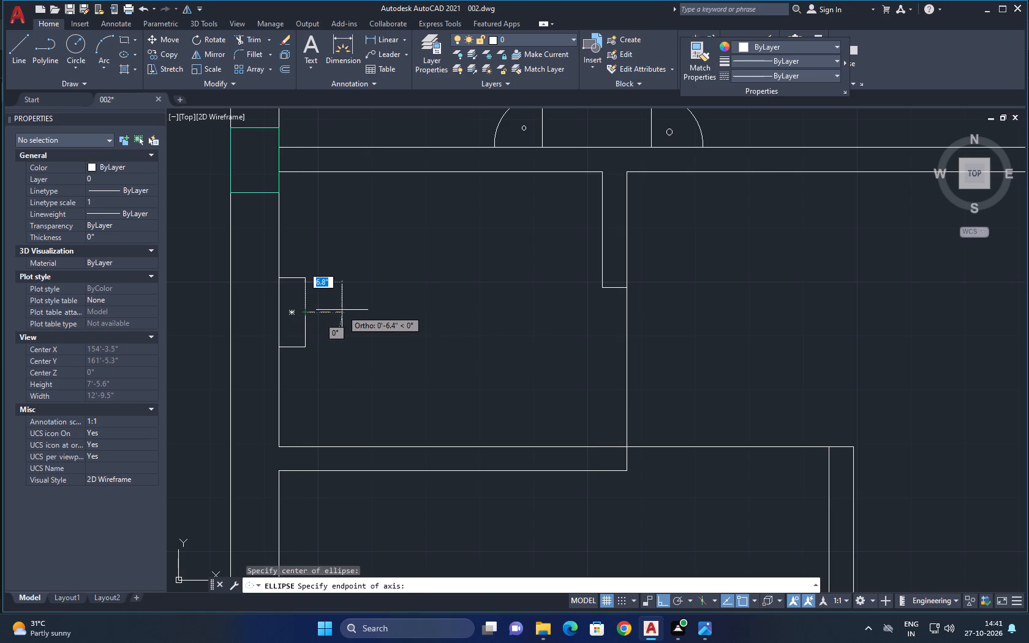
{"action": "left_click", "coordinate": [345, 310]}
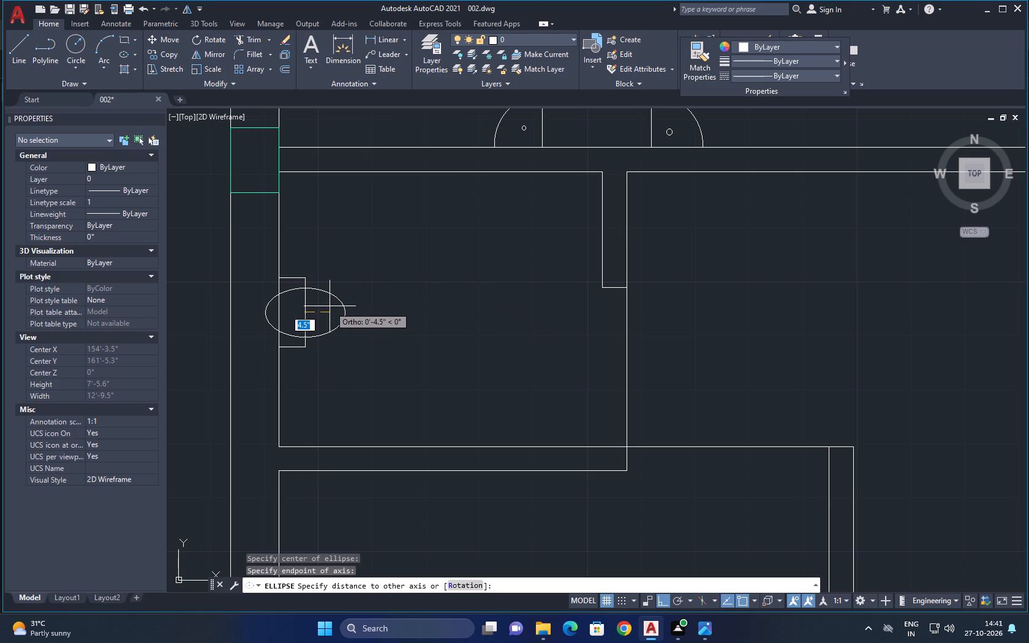
{"action": "left_click", "coordinate": [330, 306]}
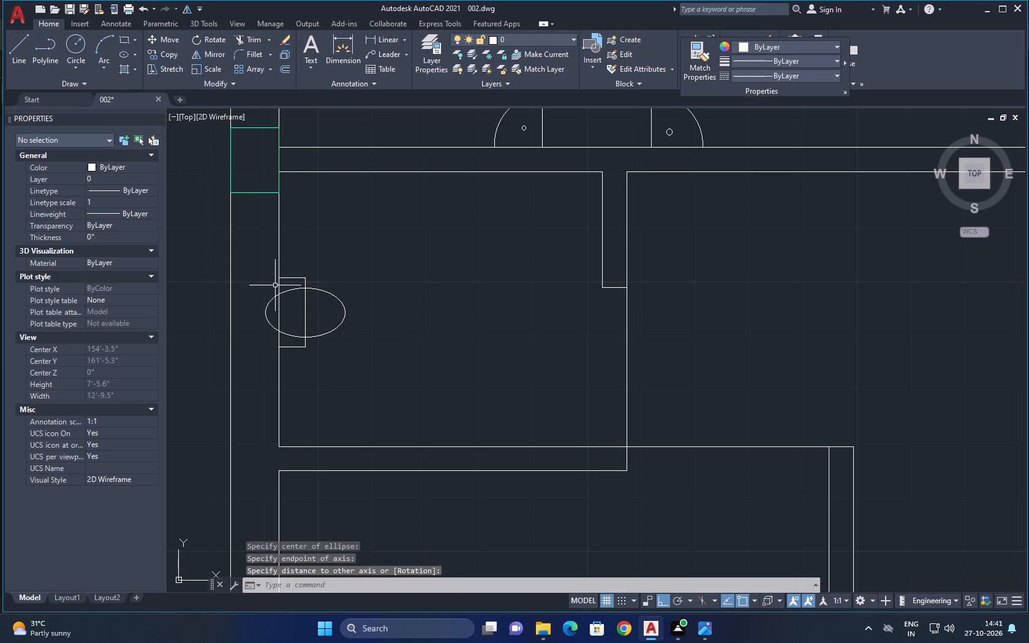
Move the ellipse about 4.4" horizontally away from the wall so it only partly overlaps the tank.
{"action": "left_click", "coordinate": [324, 293]}
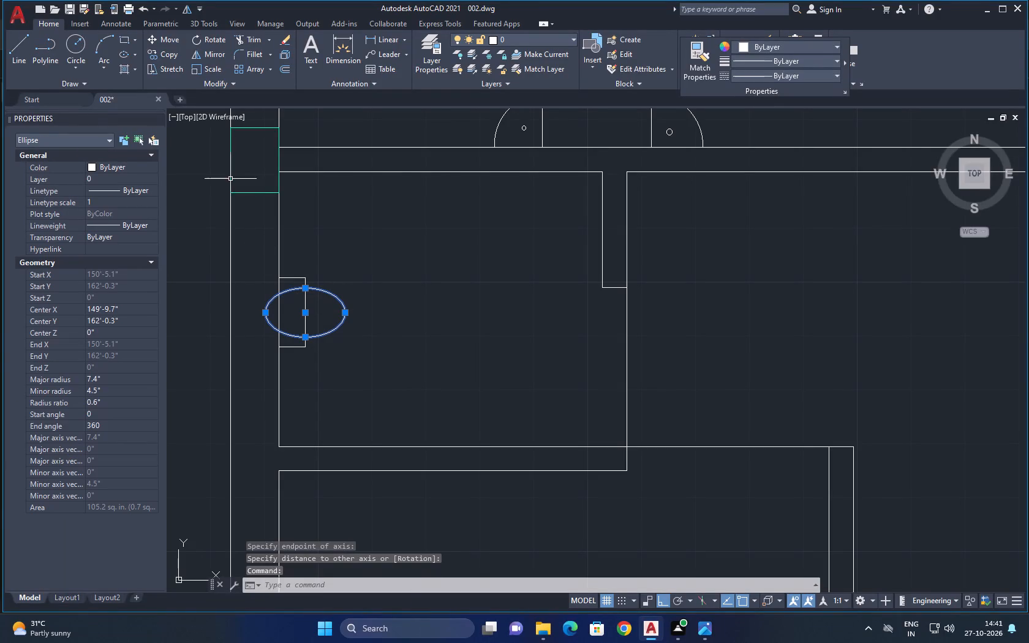
{"action": "left_click", "coordinate": [159, 40]}
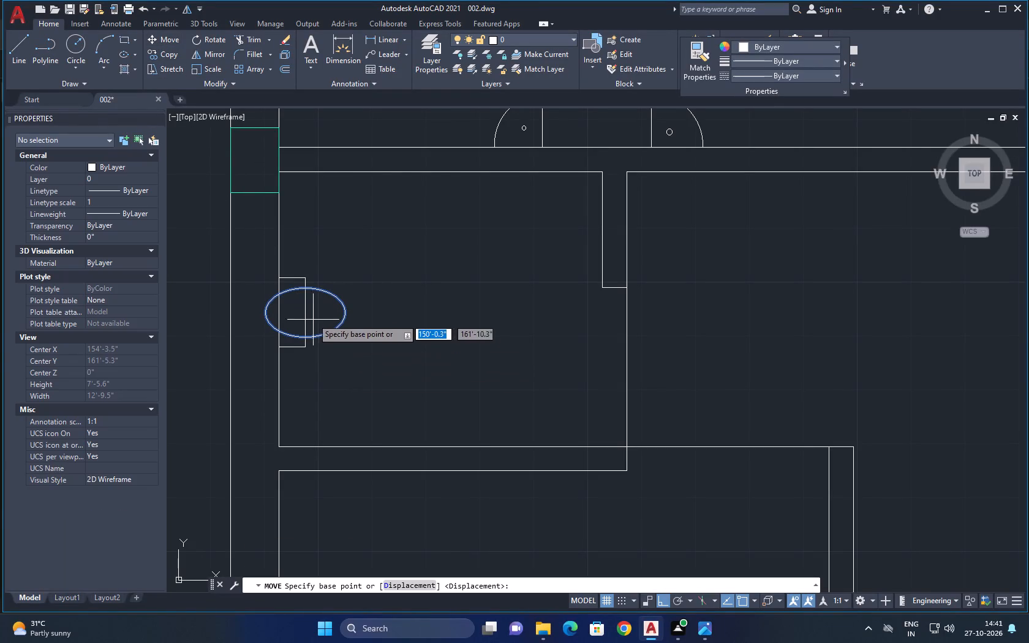
{"action": "left_click", "coordinate": [345, 314]}
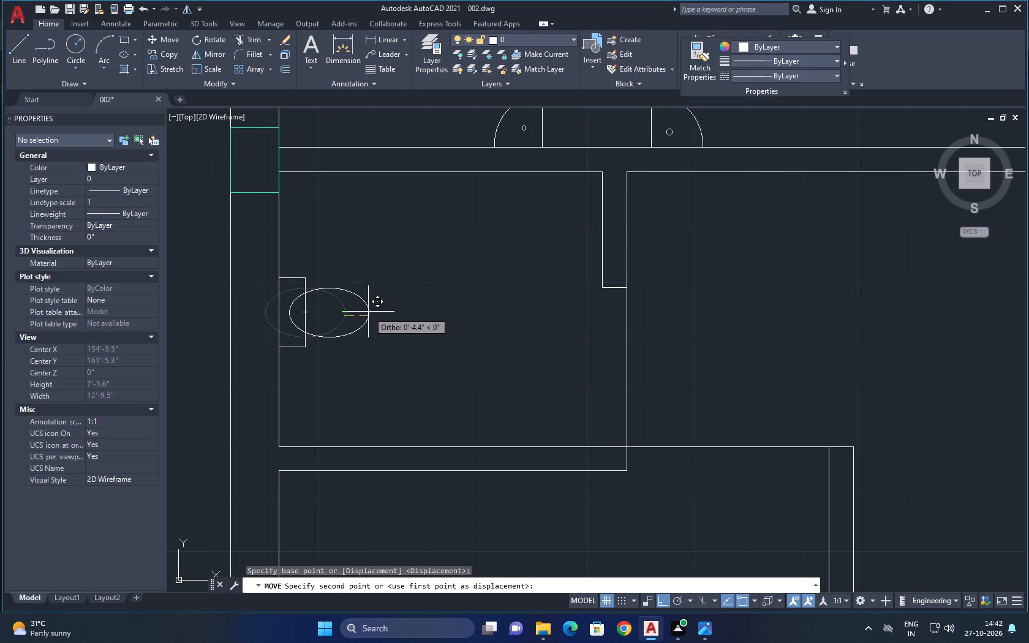
{"action": "left_click", "coordinate": [369, 311]}
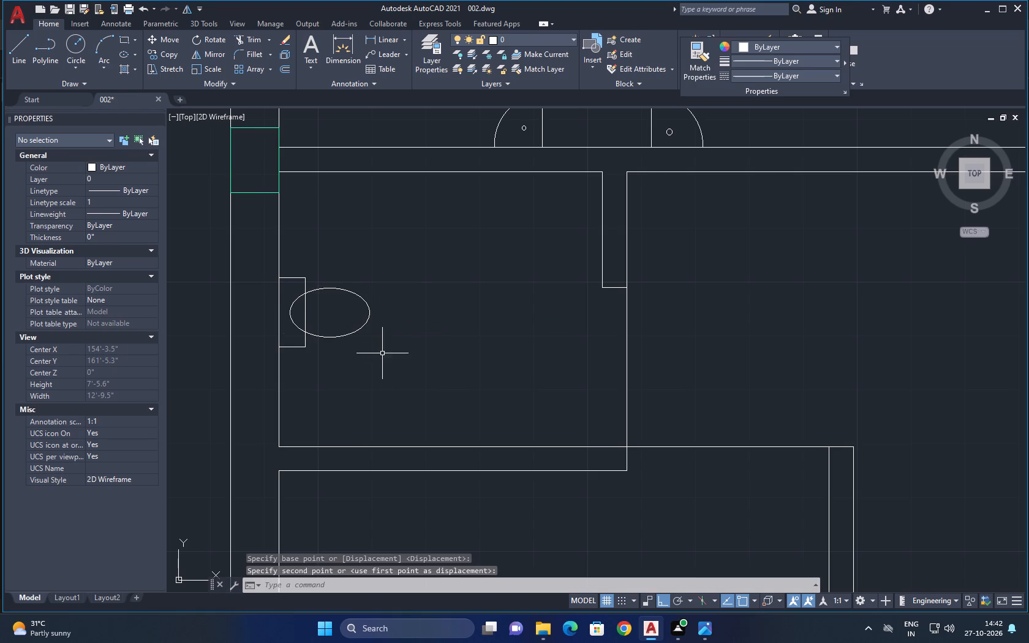
Draw a narrower horizontal ellipse with a minor radius of about 2", centred inside the toilet bowl slightly toward the tank.
{"action": "left_click", "coordinate": [62, 43]}
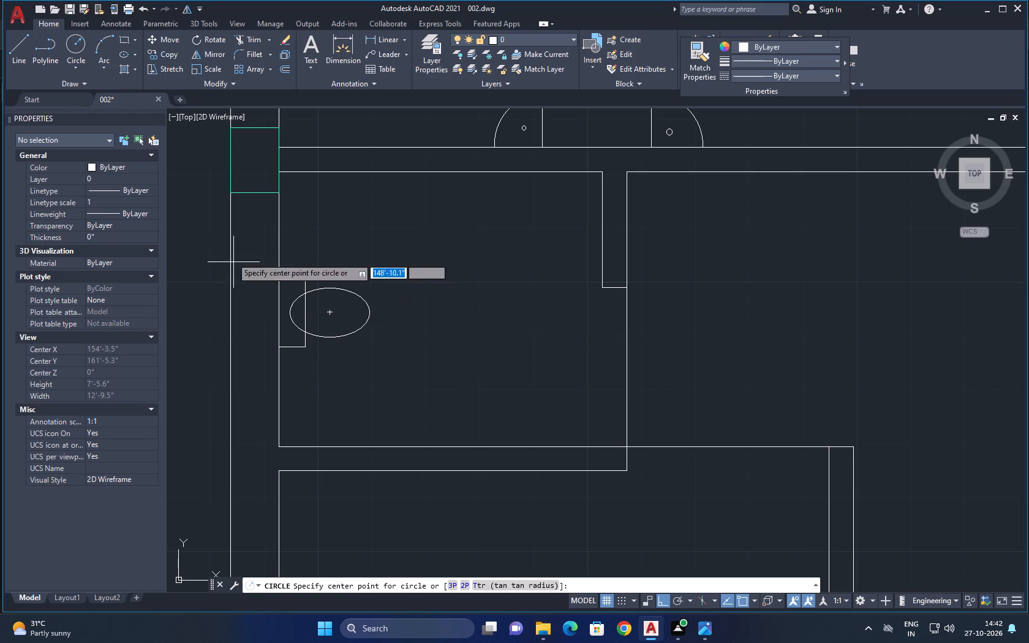
{"action": "left_click", "coordinate": [121, 52]}
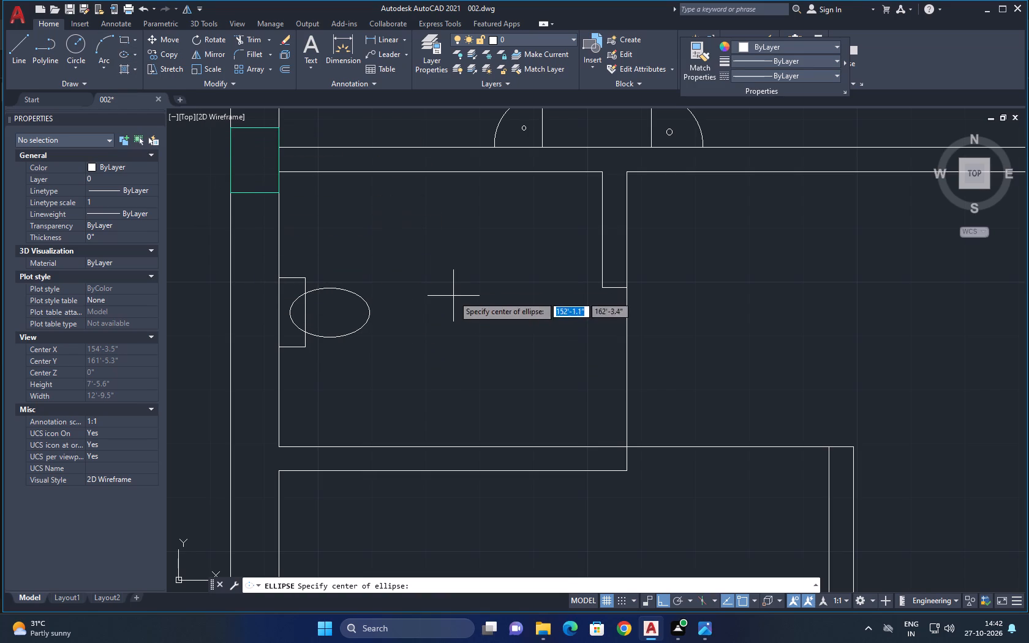
{"action": "left_click", "coordinate": [318, 312]}
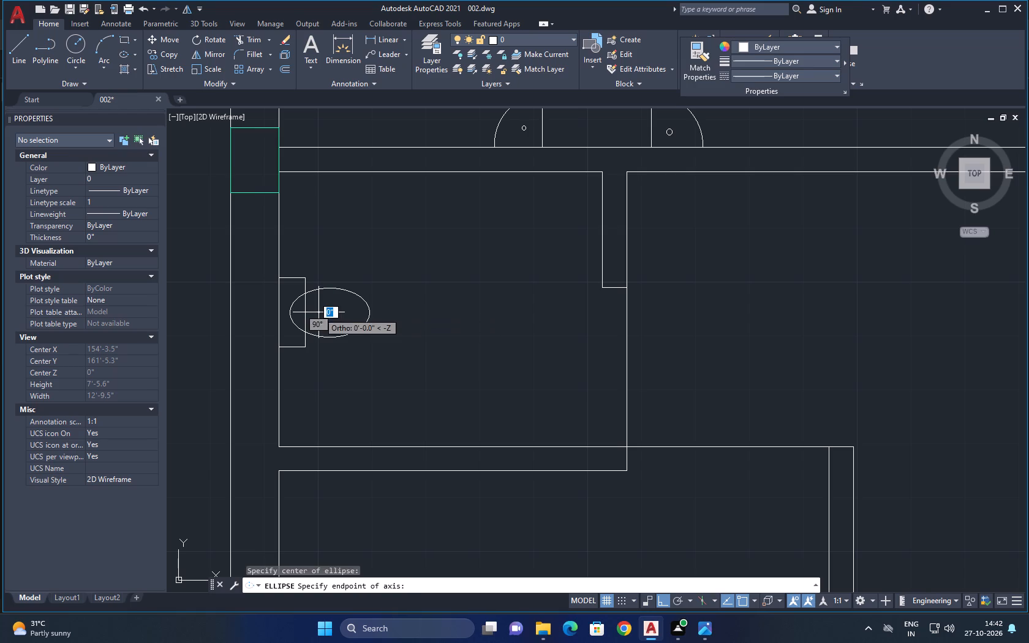
{"action": "left_click", "coordinate": [355, 317]}
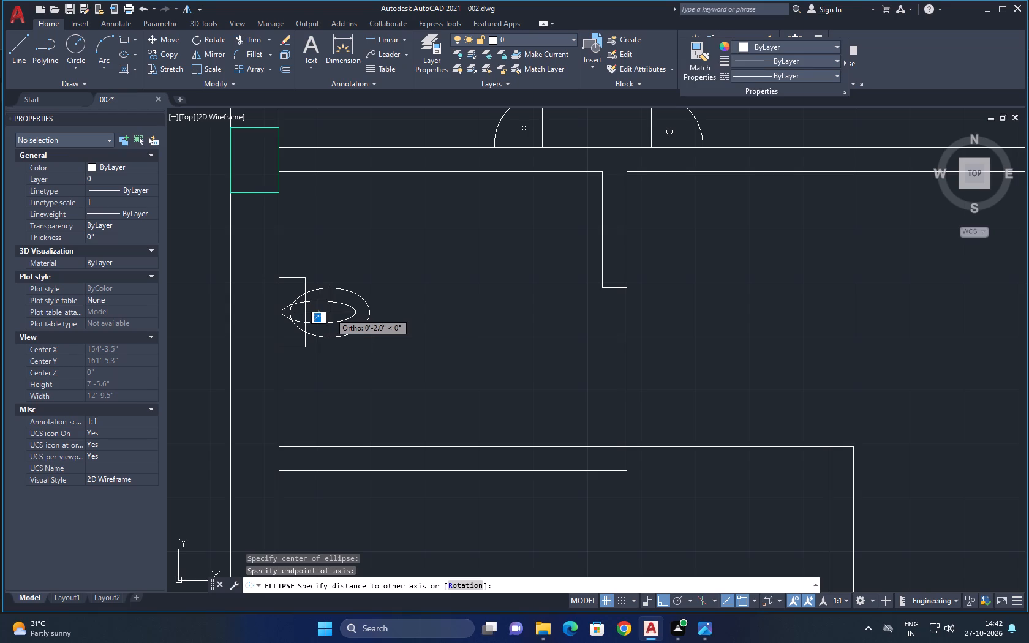
{"action": "left_click", "coordinate": [330, 312]}
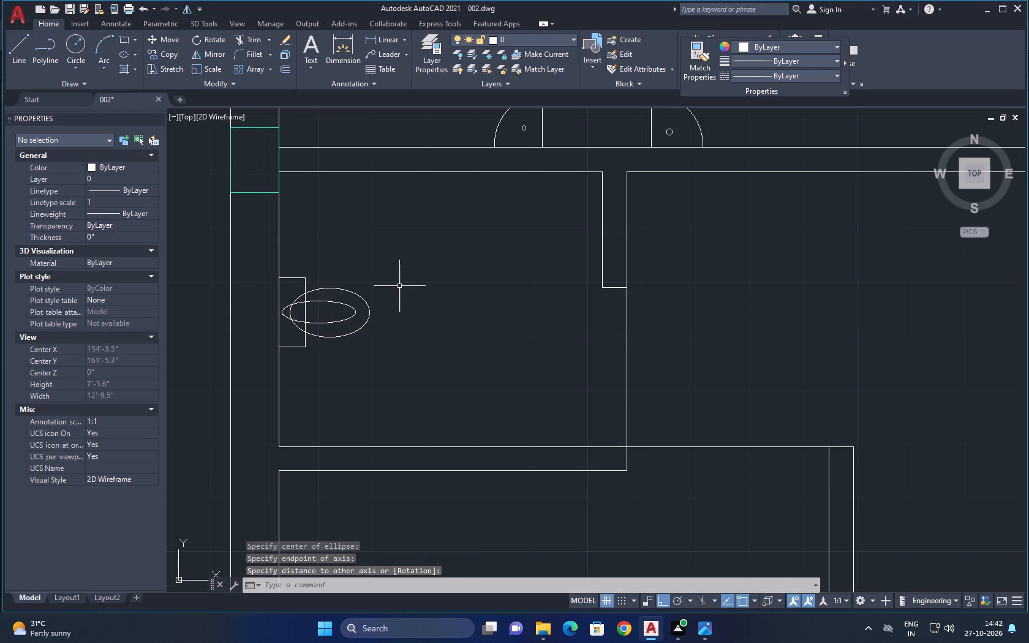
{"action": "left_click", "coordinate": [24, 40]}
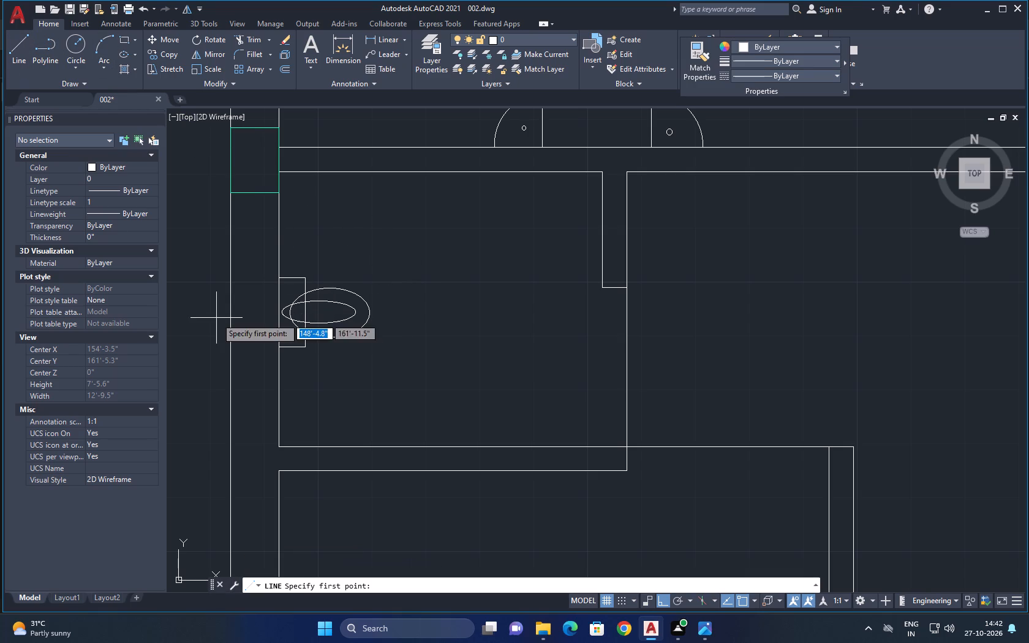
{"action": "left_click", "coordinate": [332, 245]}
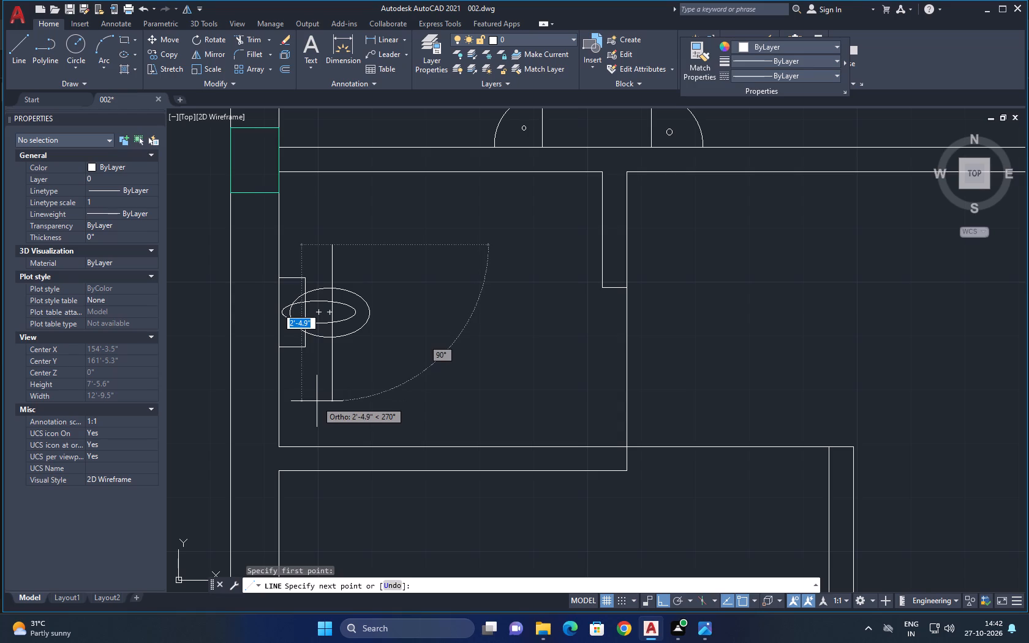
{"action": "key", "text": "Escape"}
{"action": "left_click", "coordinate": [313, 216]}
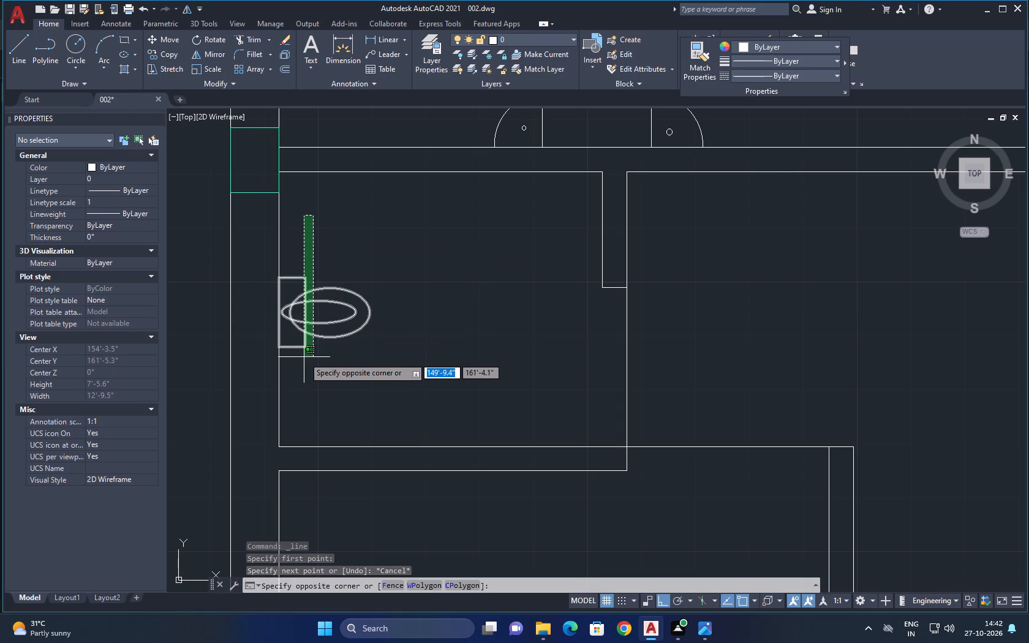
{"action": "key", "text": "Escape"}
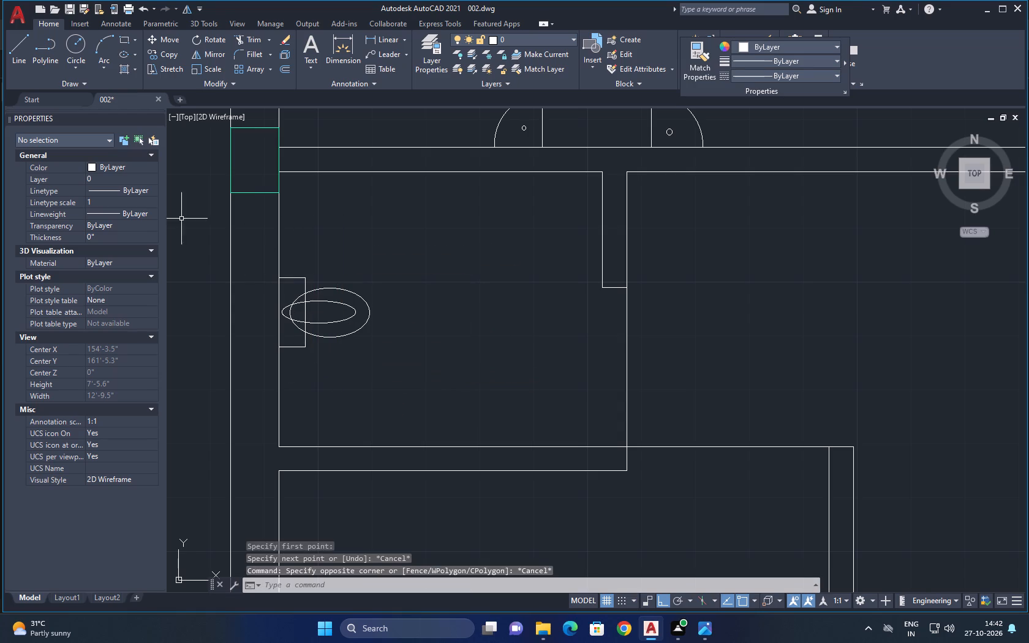
Draw a vertical line across the inner ellipse near its centre, extending slightly past it above and below.
{"action": "left_click", "coordinate": [12, 55]}
{"action": "scroll", "coordinate": [358, 338], "scroll_direction": "up", "scroll_amount": 2}
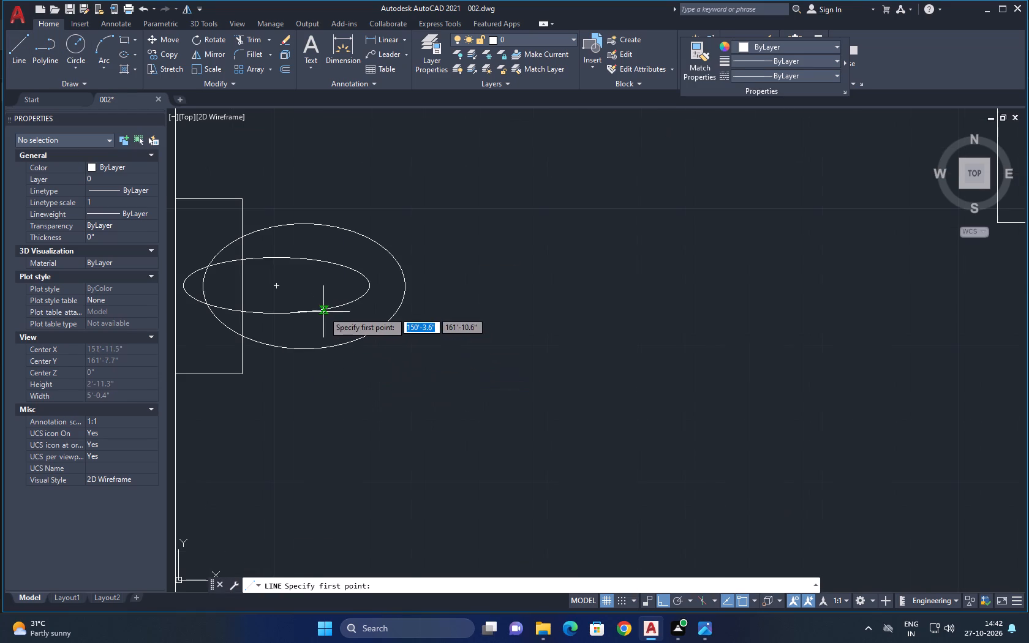
{"action": "left_click", "coordinate": [283, 246]}
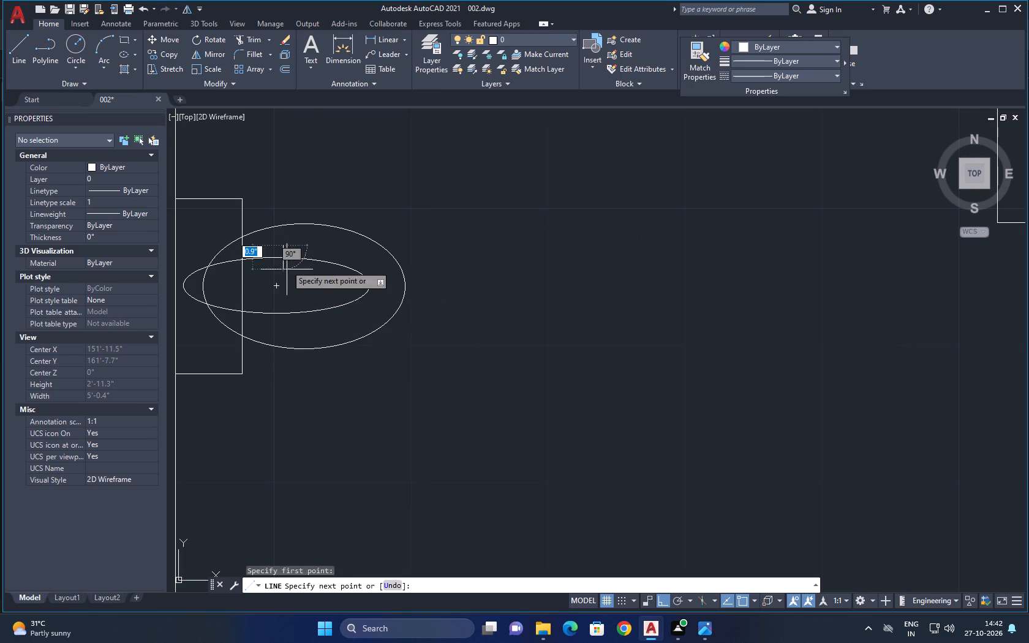
{"action": "left_click", "coordinate": [293, 328]}
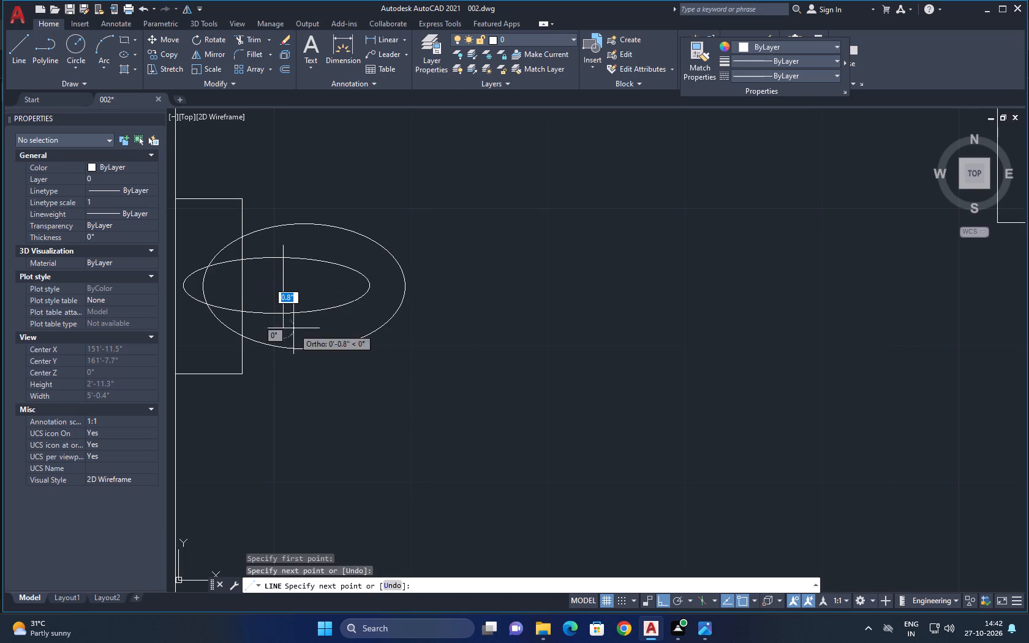
{"action": "key", "text": "Escape"}
{"action": "key", "text": "Escape"}
Trim the vertical line's overhanging ends and the inner ellipse's tank-side part, leaving a closed D shape inside the toilet bowl.
{"action": "type", "text": "tr"}
{"action": "key", "text": "space"}
{"action": "key", "text": "space"}
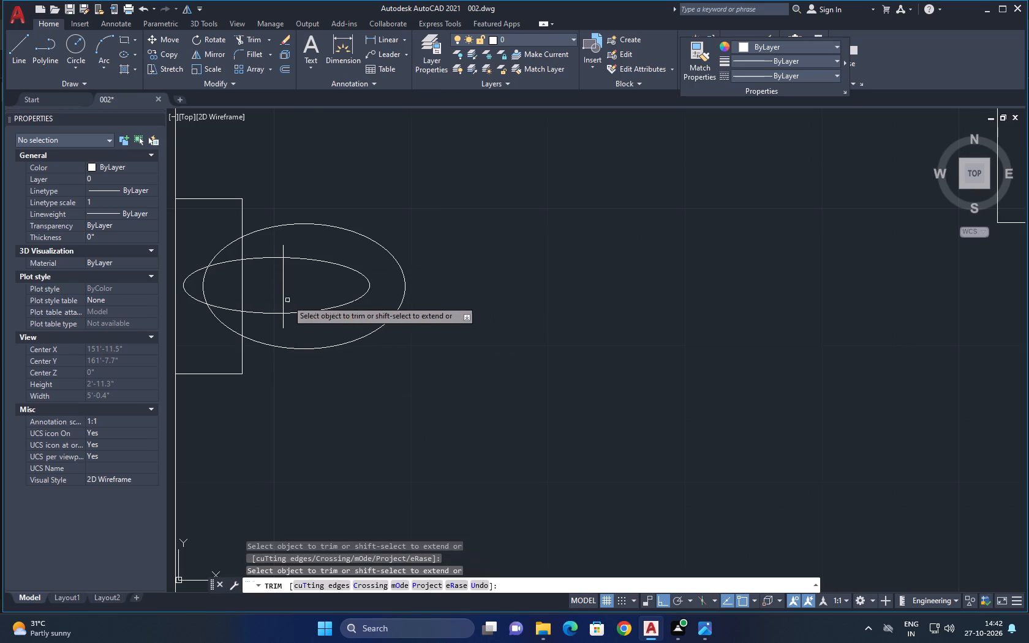
{"action": "left_click", "coordinate": [268, 314]}
{"action": "left_click", "coordinate": [282, 325]}
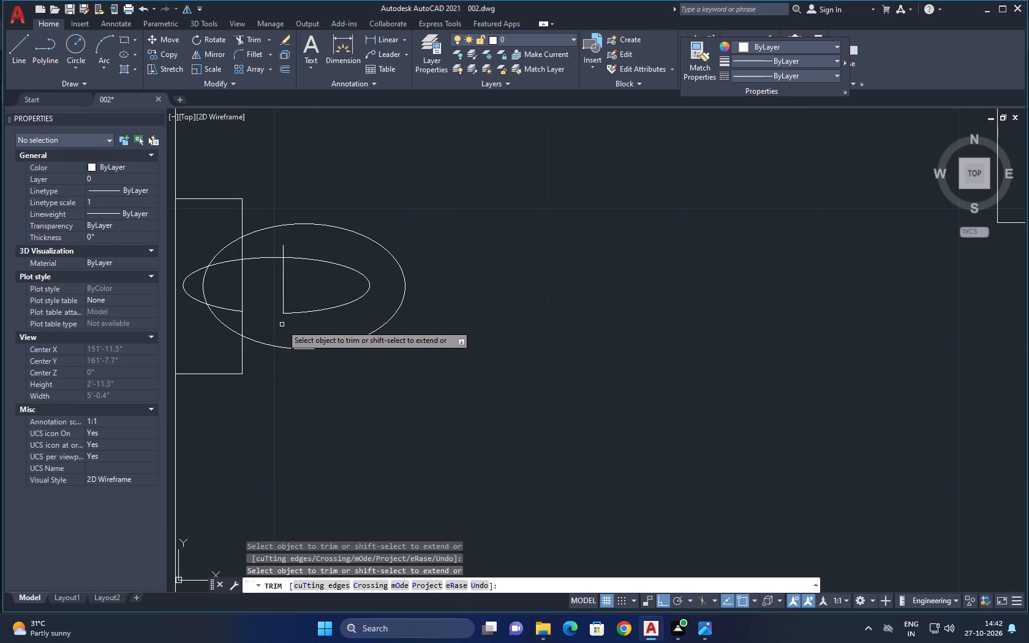
{"action": "left_click", "coordinate": [283, 250]}
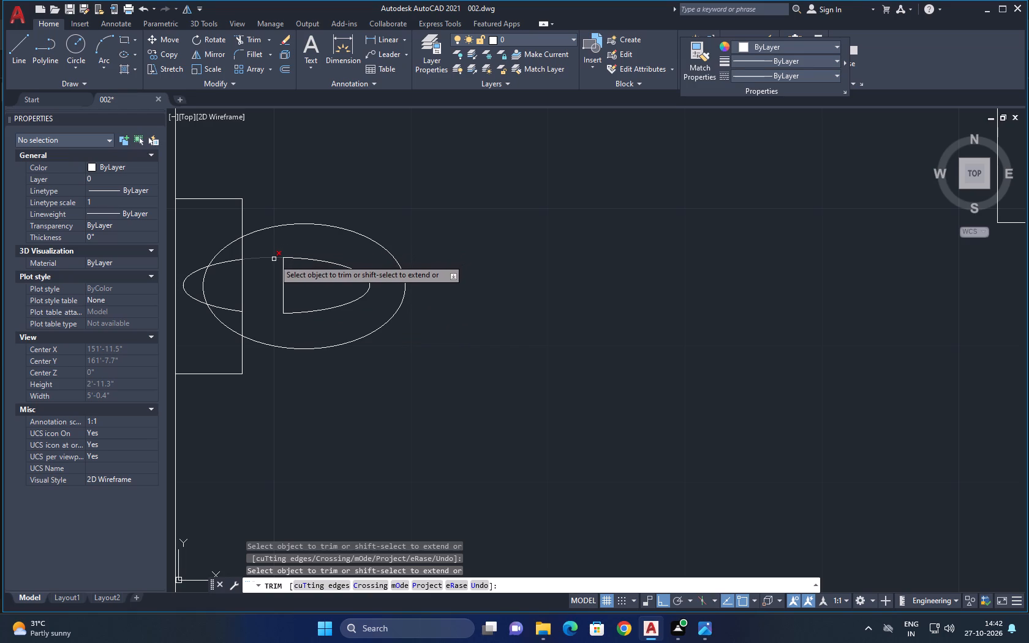
{"action": "left_click", "coordinate": [274, 259]}
{"action": "left_click", "coordinate": [238, 261]}
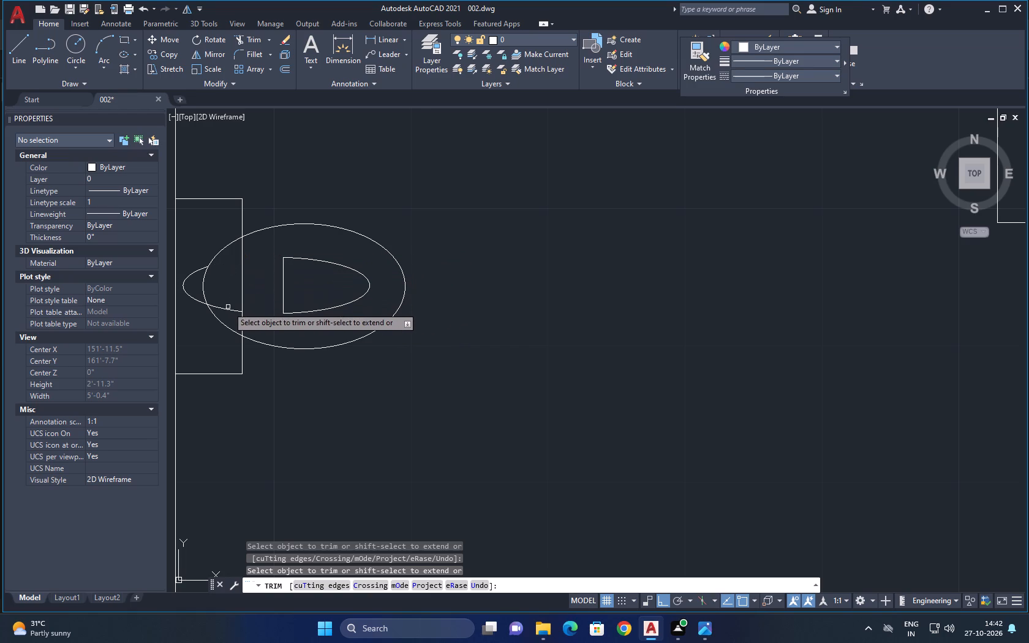
{"action": "left_click", "coordinate": [228, 309]}
{"action": "left_click", "coordinate": [189, 296]}
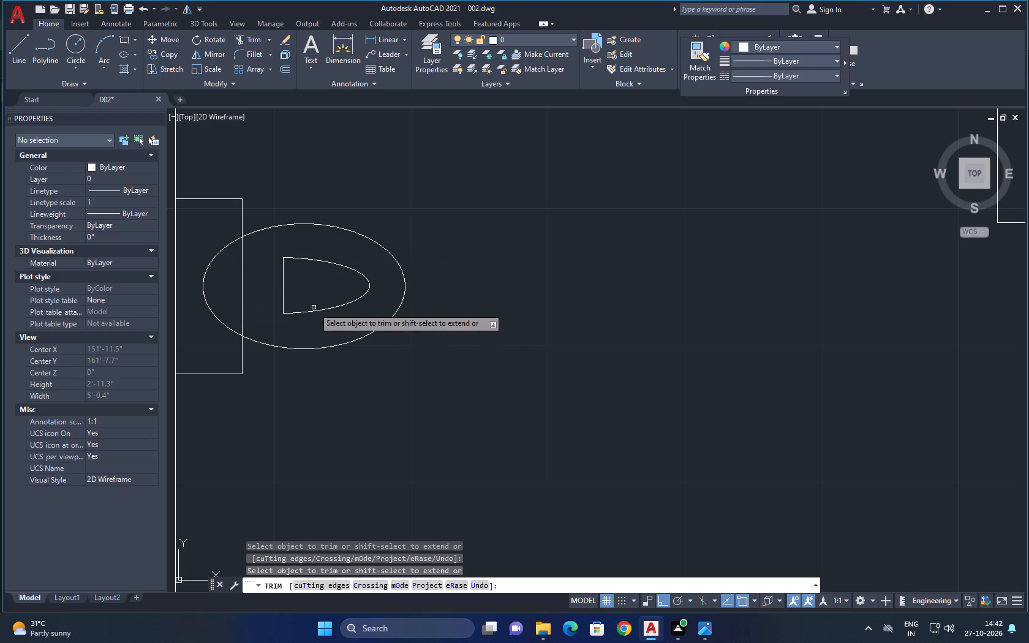
{"action": "scroll", "coordinate": [330, 306], "scroll_direction": "down", "scroll_amount": 4}
{"action": "key", "text": "Escape"}
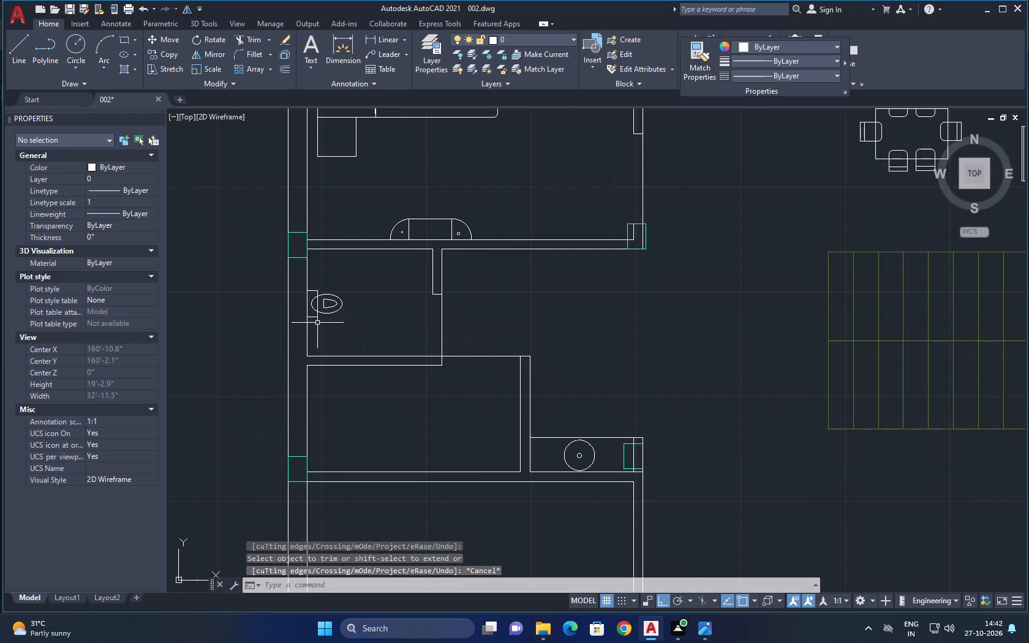
{"action": "key", "text": "Escape"}
{"action": "scroll", "coordinate": [324, 307], "scroll_direction": "up", "scroll_amount": 3}
{"action": "key", "text": "Escape"}
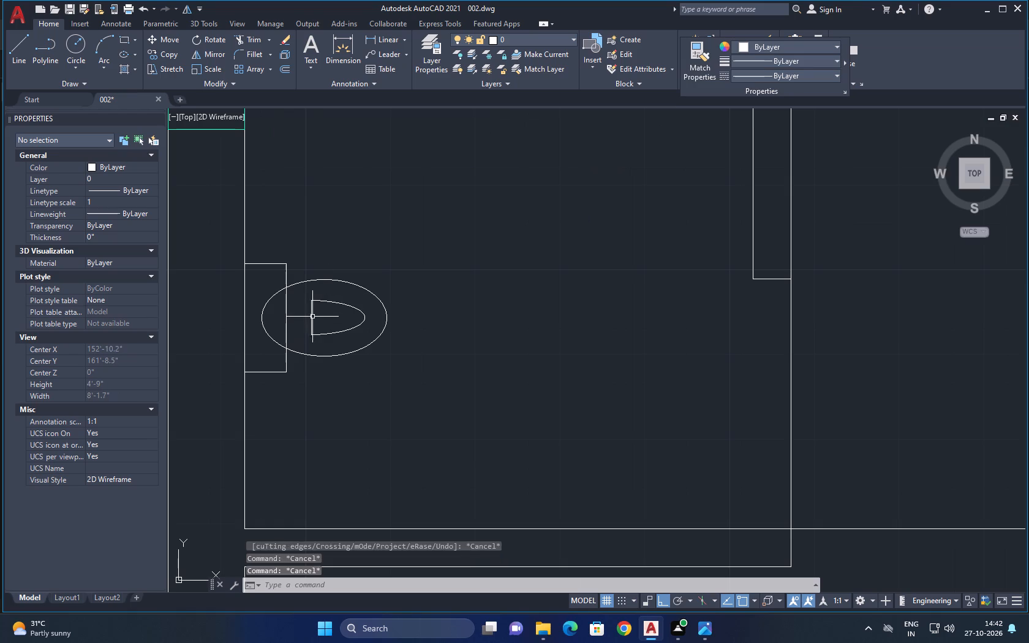
{"action": "key", "text": "Escape"}
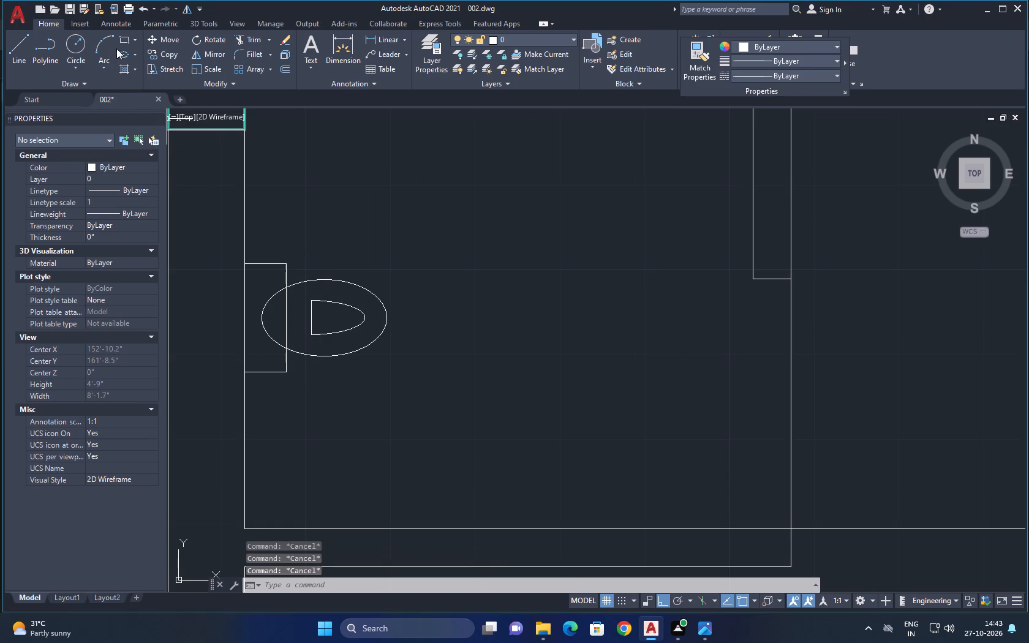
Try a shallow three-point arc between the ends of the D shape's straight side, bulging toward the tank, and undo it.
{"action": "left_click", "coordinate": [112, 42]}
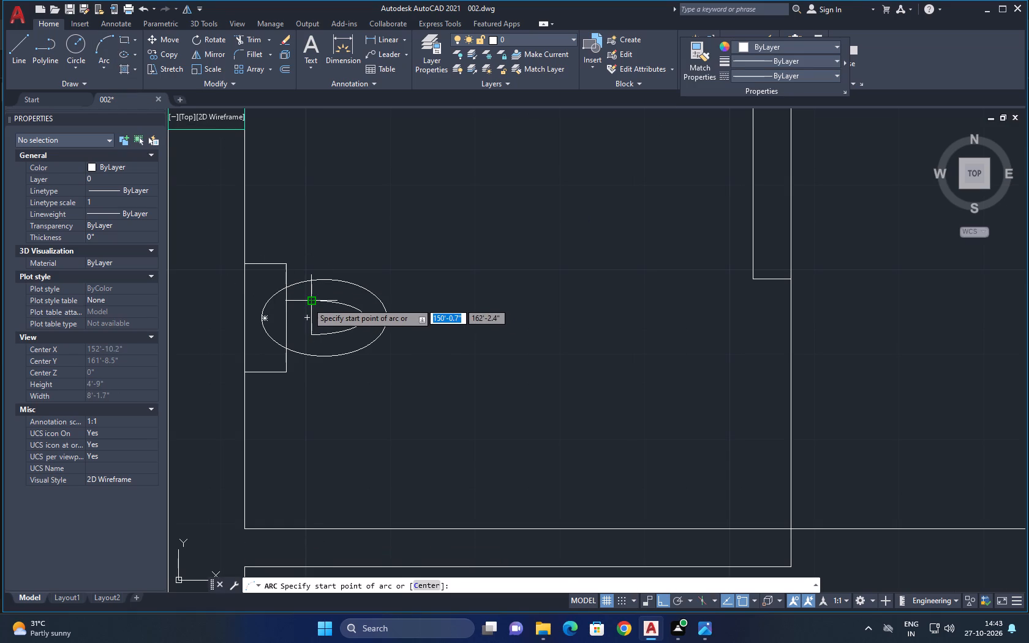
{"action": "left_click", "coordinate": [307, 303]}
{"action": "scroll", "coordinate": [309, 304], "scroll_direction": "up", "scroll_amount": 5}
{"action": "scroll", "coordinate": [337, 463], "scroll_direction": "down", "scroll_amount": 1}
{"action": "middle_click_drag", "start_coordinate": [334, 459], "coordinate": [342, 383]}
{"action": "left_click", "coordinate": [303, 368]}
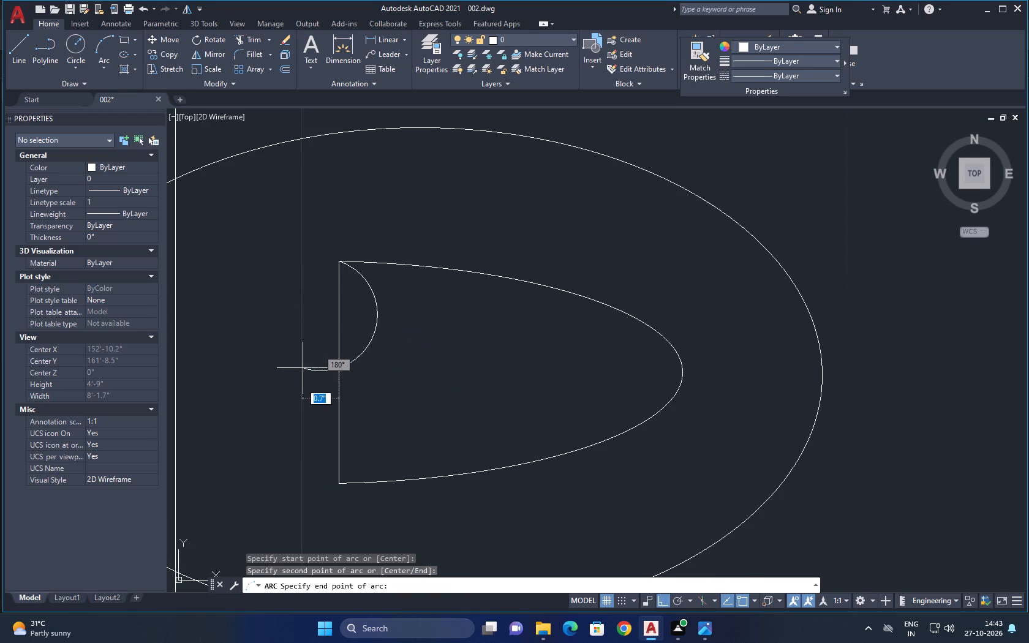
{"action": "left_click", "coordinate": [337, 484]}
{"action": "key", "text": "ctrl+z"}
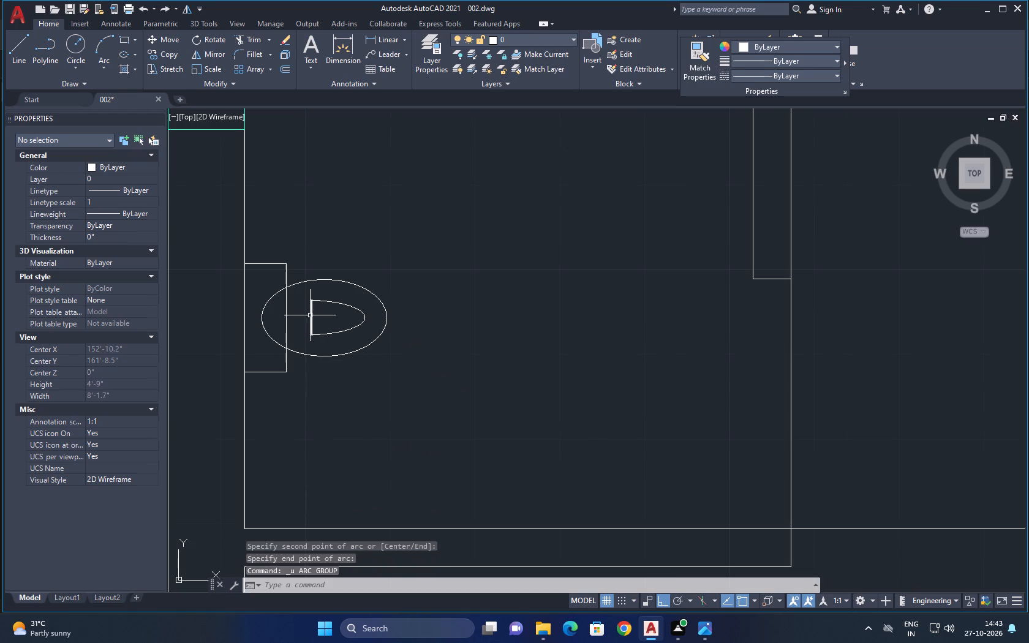
Delete the vertical line that closes the D shape inside the toilet bowl.
{"action": "left_click", "coordinate": [311, 314]}
{"action": "left_click", "coordinate": [312, 318]}
{"action": "key", "text": "Escape"}
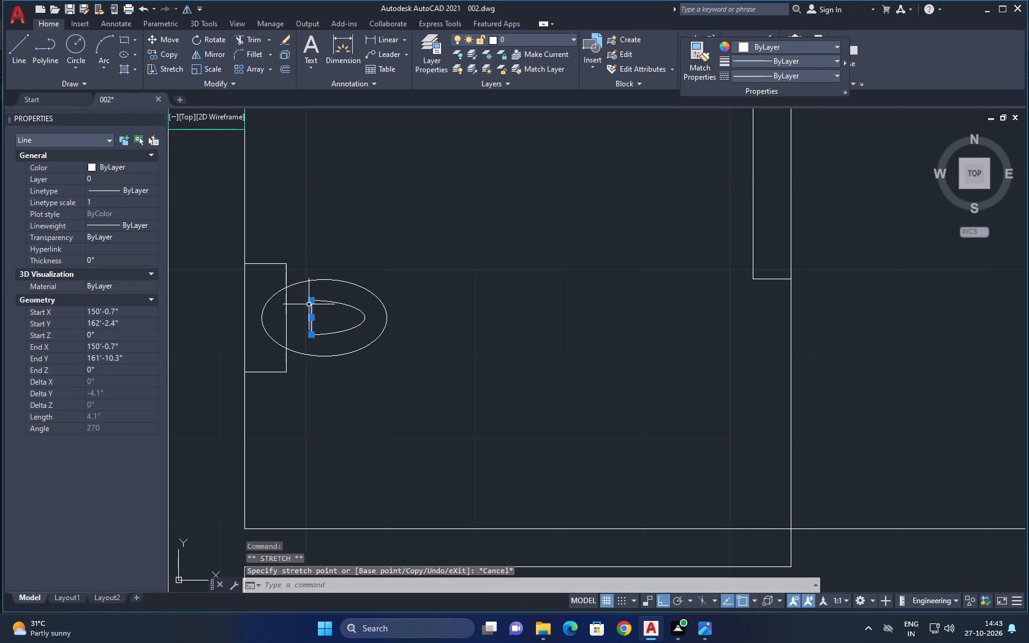
{"action": "key", "text": "Delete"}
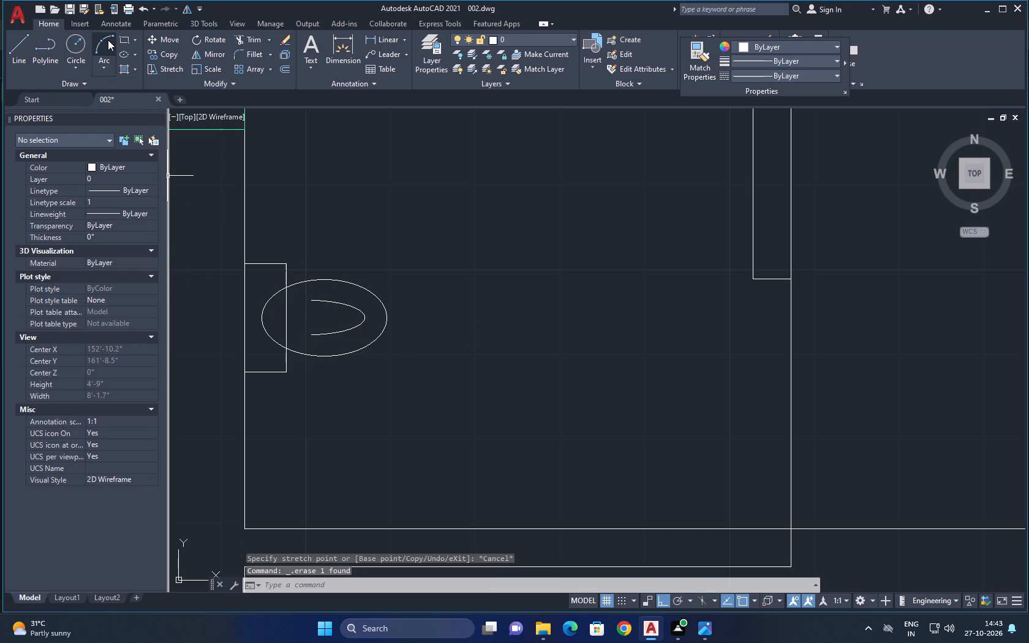
Draw a three-point arc joining the two open ends of the inner curve, bulging slightly toward the tank.
{"action": "left_click", "coordinate": [107, 39]}
{"action": "scroll", "coordinate": [300, 334], "scroll_direction": "up", "scroll_amount": 2}
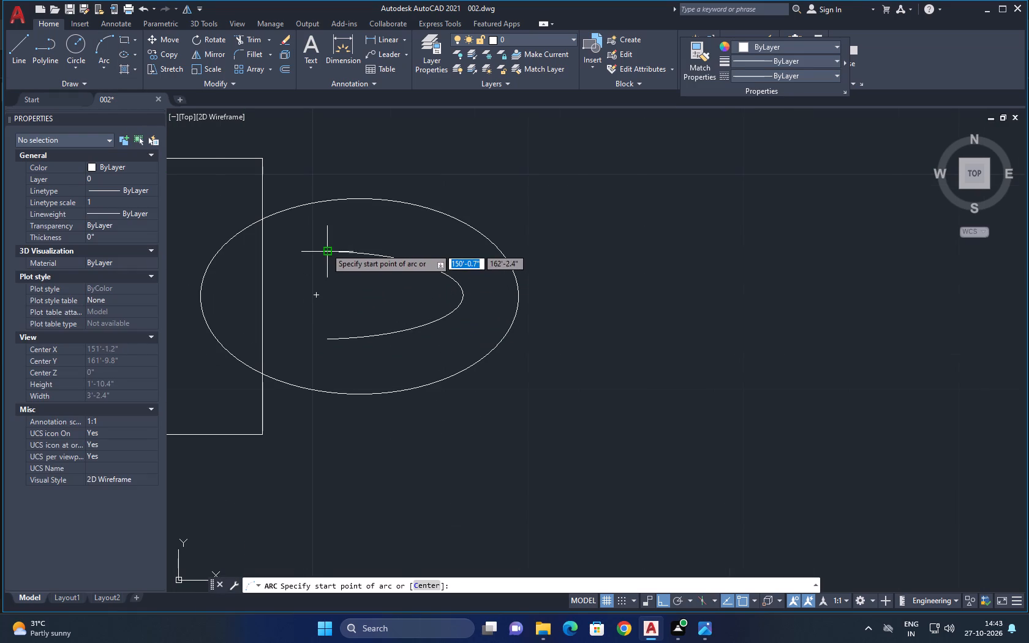
{"action": "left_click", "coordinate": [326, 248]}
{"action": "left_click", "coordinate": [315, 299]}
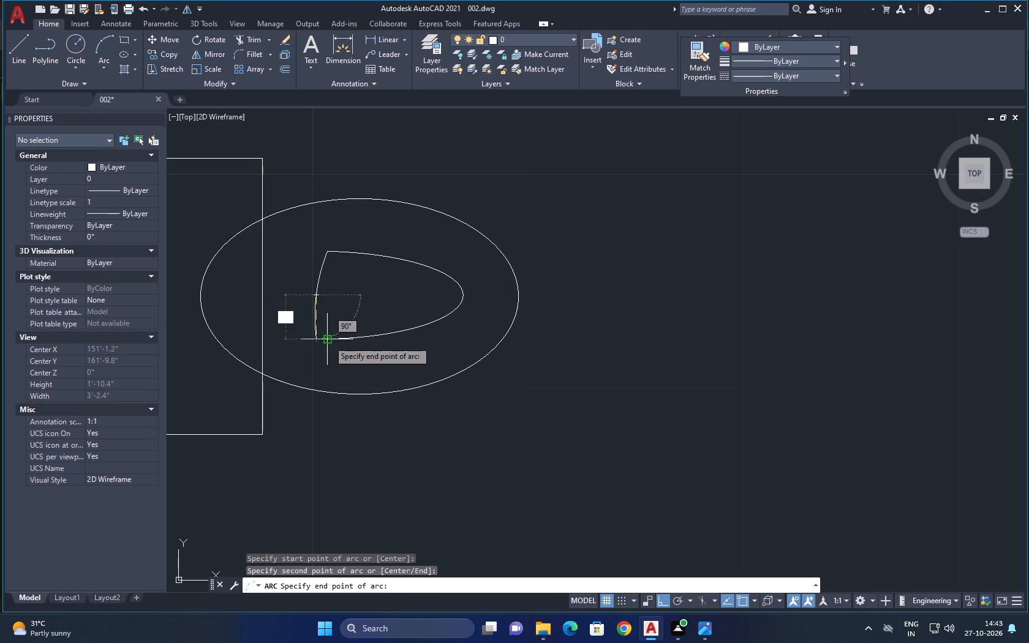
{"action": "left_click", "coordinate": [331, 342]}
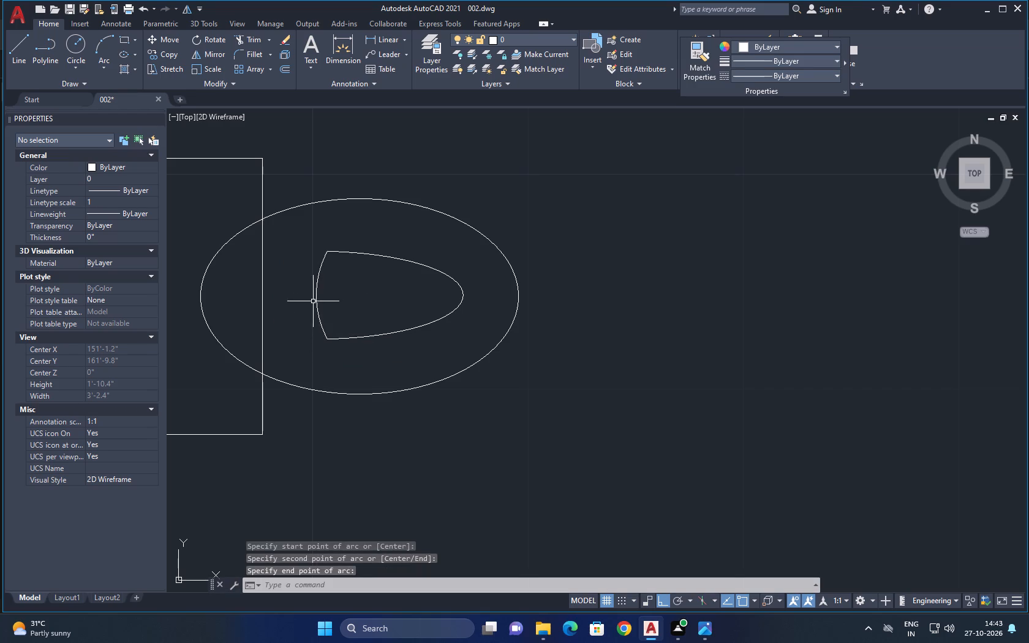
Stretch the closing arc's midpoint about 1" horizontally toward the tank to make it rounder.
{"action": "left_click", "coordinate": [317, 298]}
{"action": "left_click", "coordinate": [317, 298]}
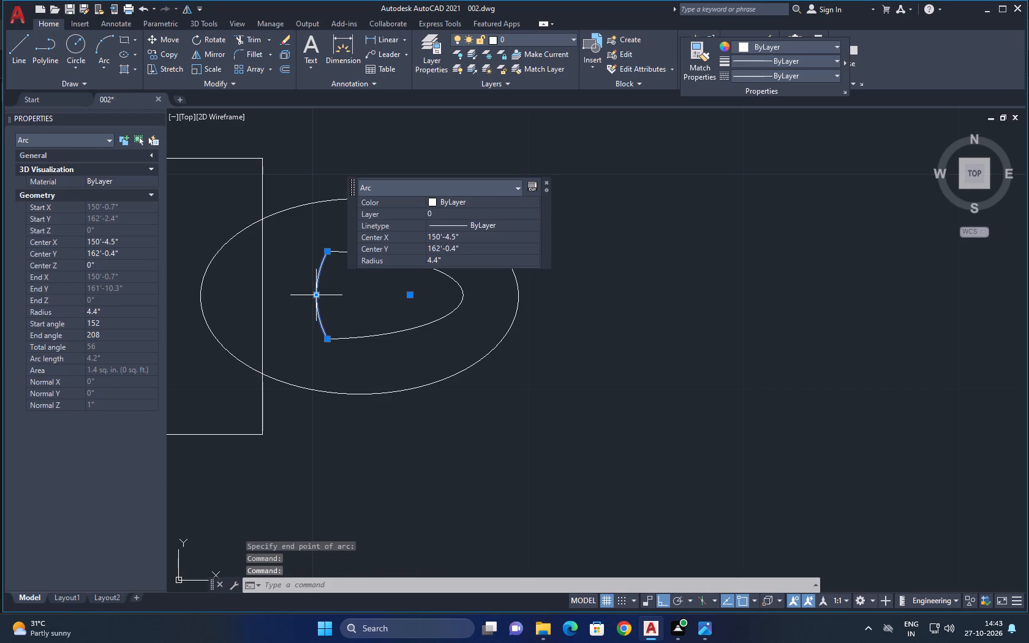
{"action": "left_click_drag", "start_coordinate": [318, 296], "coordinate": [295, 297]}
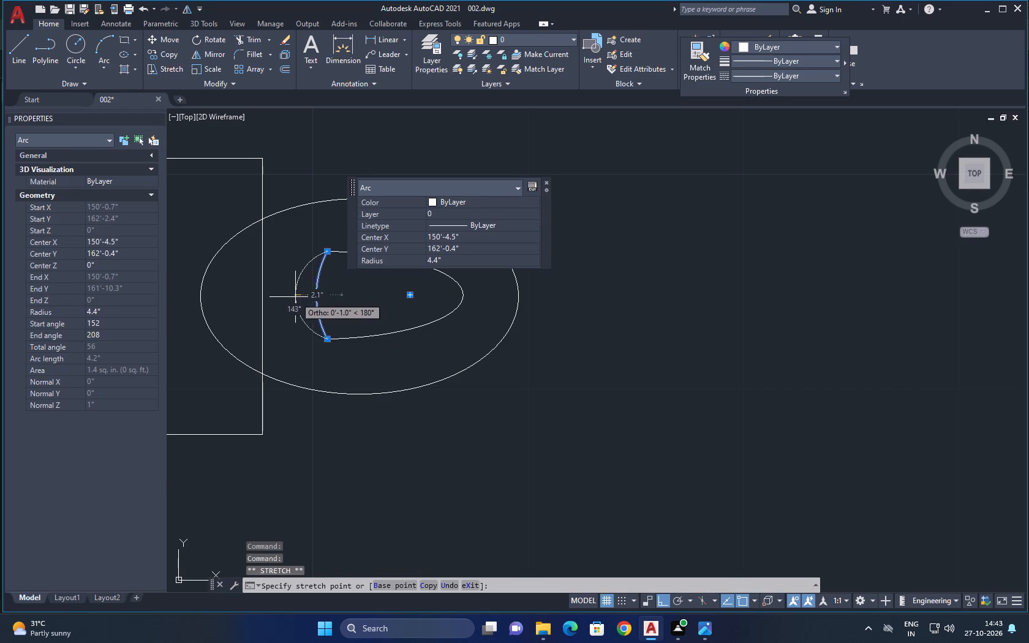
{"action": "left_click", "coordinate": [295, 297]}
{"action": "key", "text": "Escape"}
{"action": "key", "text": "Escape"}
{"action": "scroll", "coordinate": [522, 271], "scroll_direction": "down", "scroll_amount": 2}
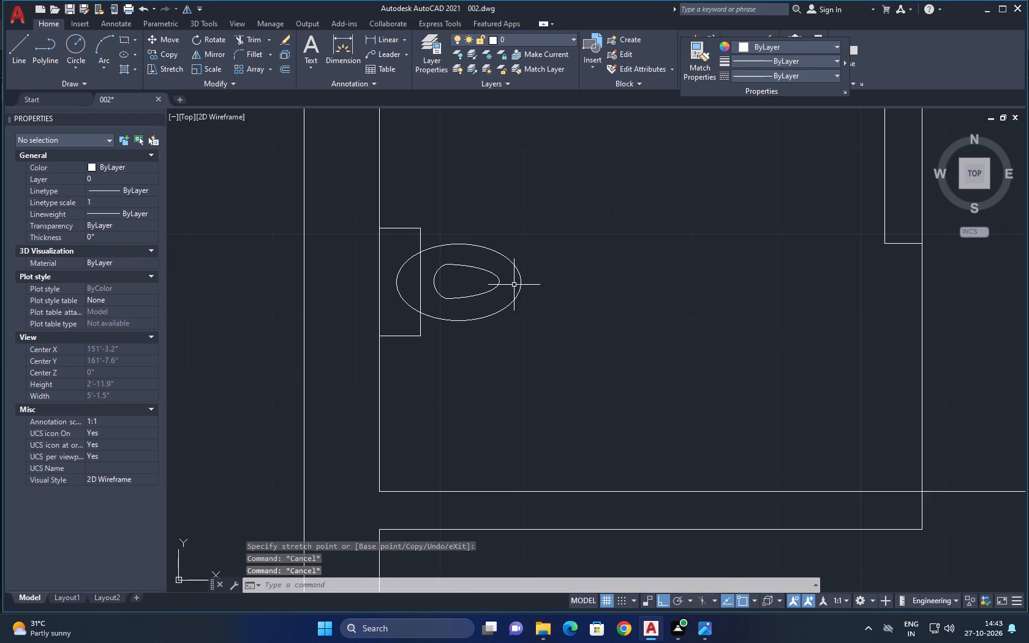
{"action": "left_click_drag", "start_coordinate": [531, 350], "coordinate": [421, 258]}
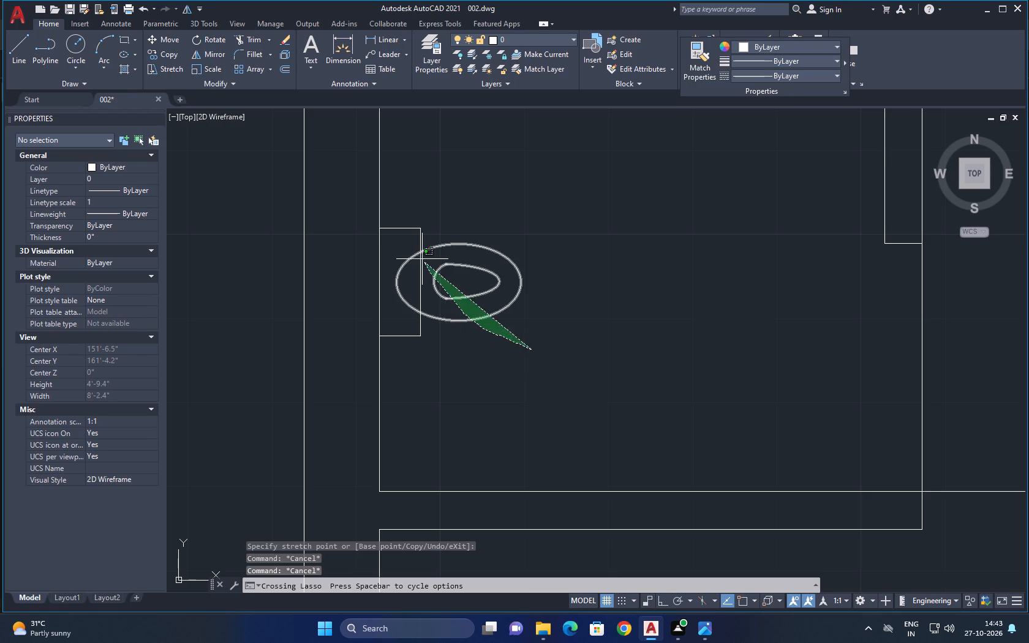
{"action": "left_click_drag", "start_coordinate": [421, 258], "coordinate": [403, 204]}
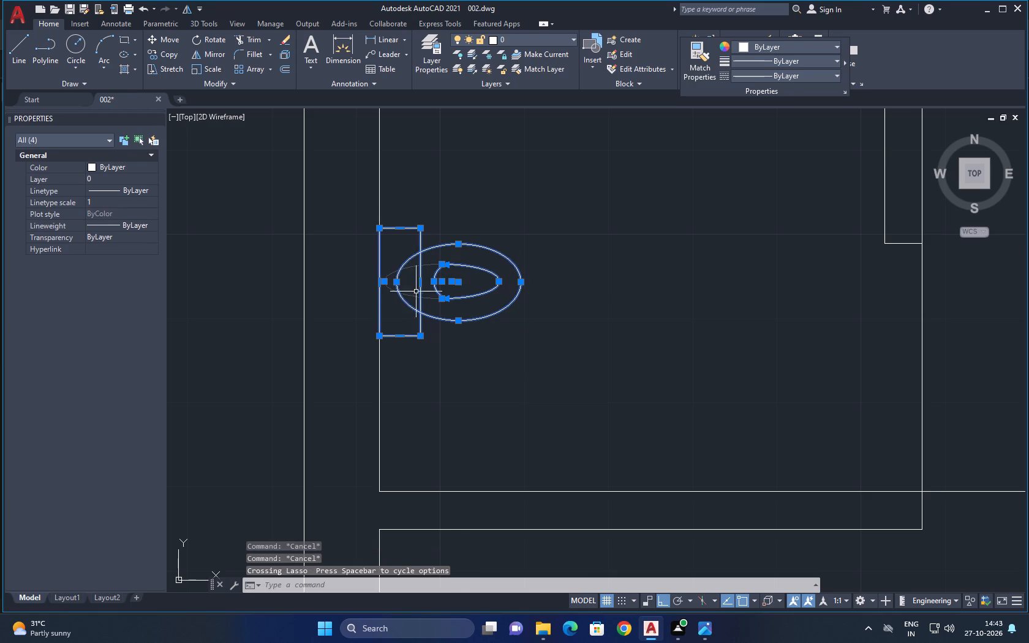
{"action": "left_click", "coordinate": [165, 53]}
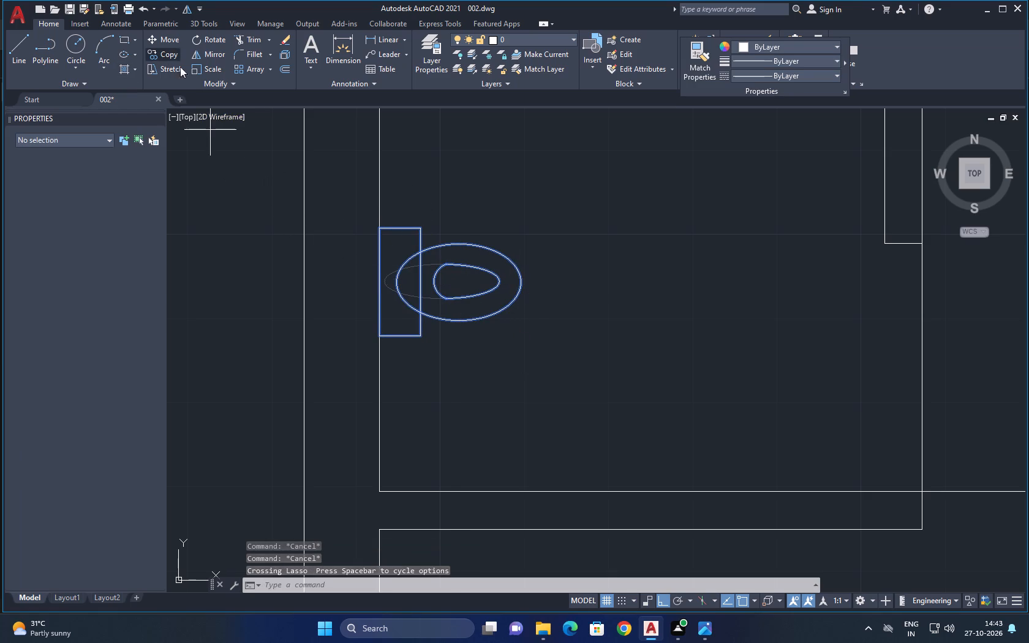
Save the drawing.
{"action": "key", "text": "ctrl+s"}
Copy the whole toilet, tank included, straight down into the adjacent room below, keeping it against the same outer wall.
{"action": "scroll", "coordinate": [486, 270], "scroll_direction": "down", "scroll_amount": 3}
{"action": "left_click_drag", "start_coordinate": [502, 306], "coordinate": [470, 268]}
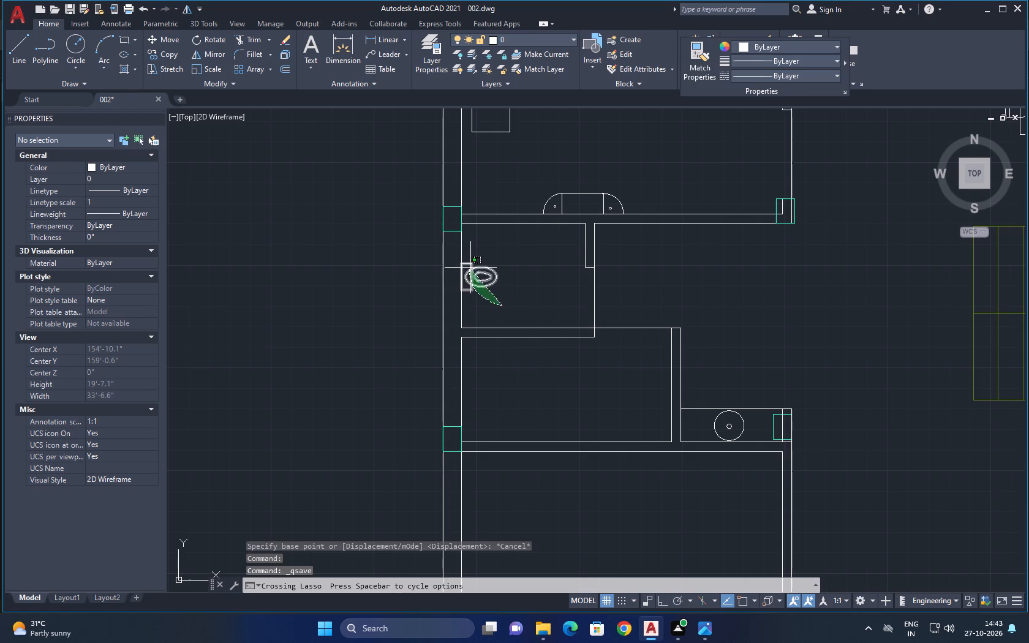
{"action": "left_click_drag", "start_coordinate": [470, 268], "coordinate": [475, 257]}
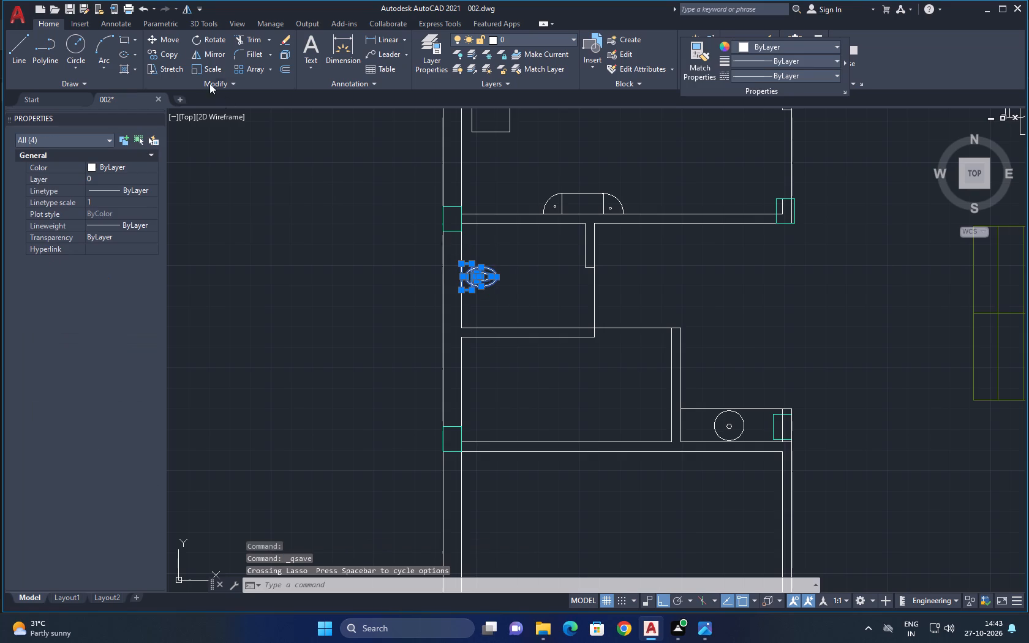
{"action": "left_click", "coordinate": [164, 55]}
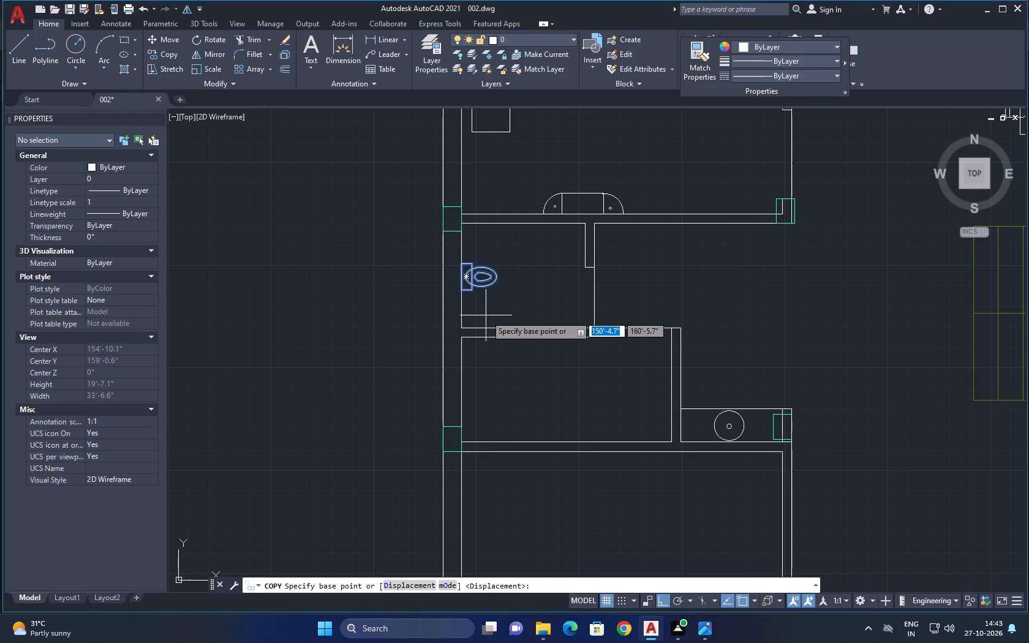
{"action": "left_click", "coordinate": [464, 275]}
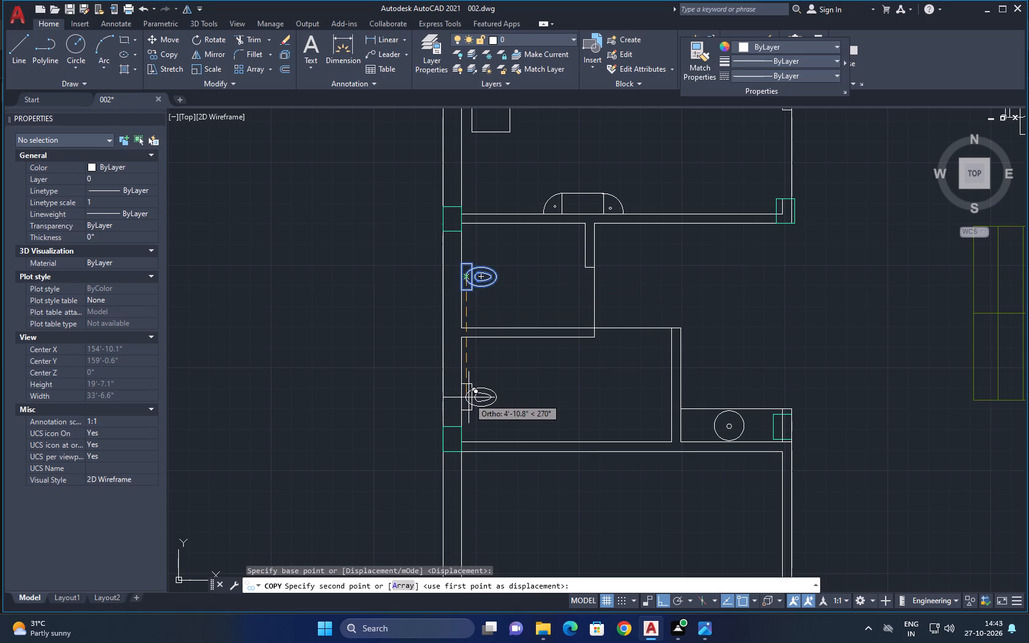
{"action": "left_click", "coordinate": [470, 389]}
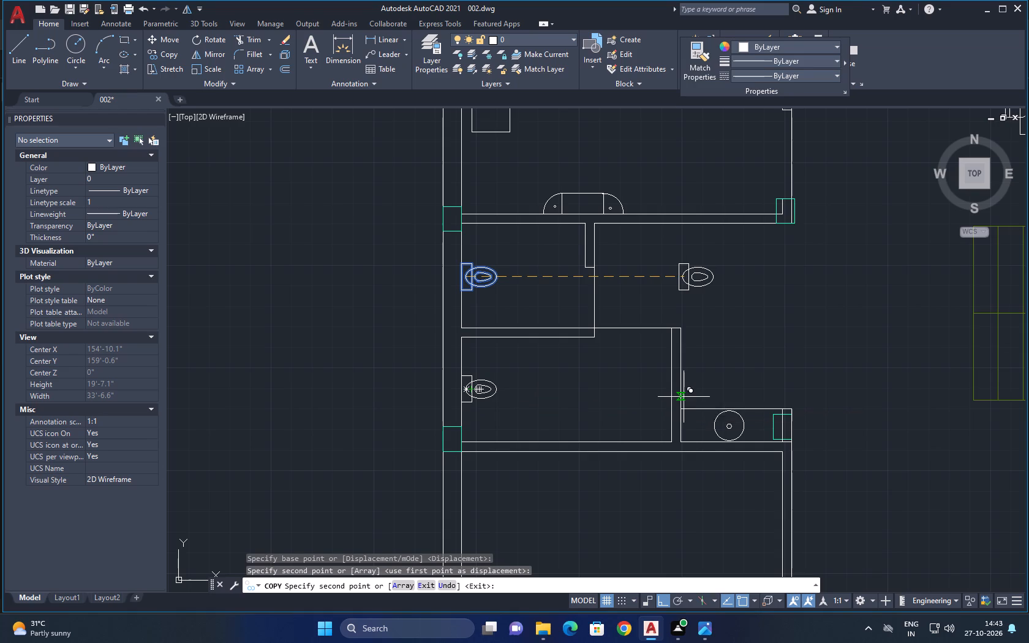
{"action": "key", "text": "Escape"}
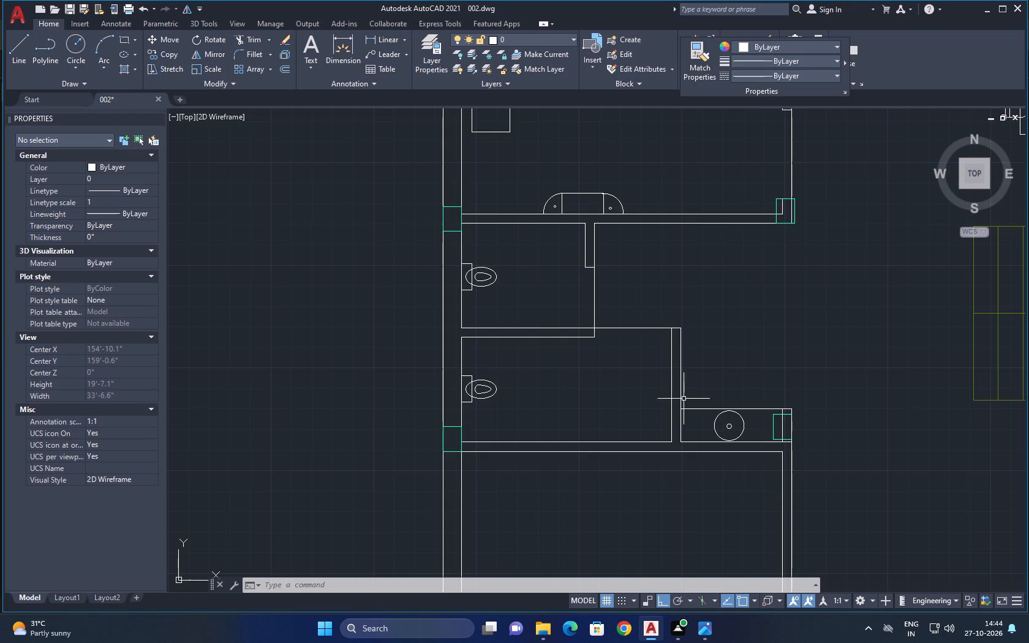
Create a new layer named bed and give it index colour 21.
{"action": "scroll", "coordinate": [688, 432], "scroll_direction": "down", "scroll_amount": 2}
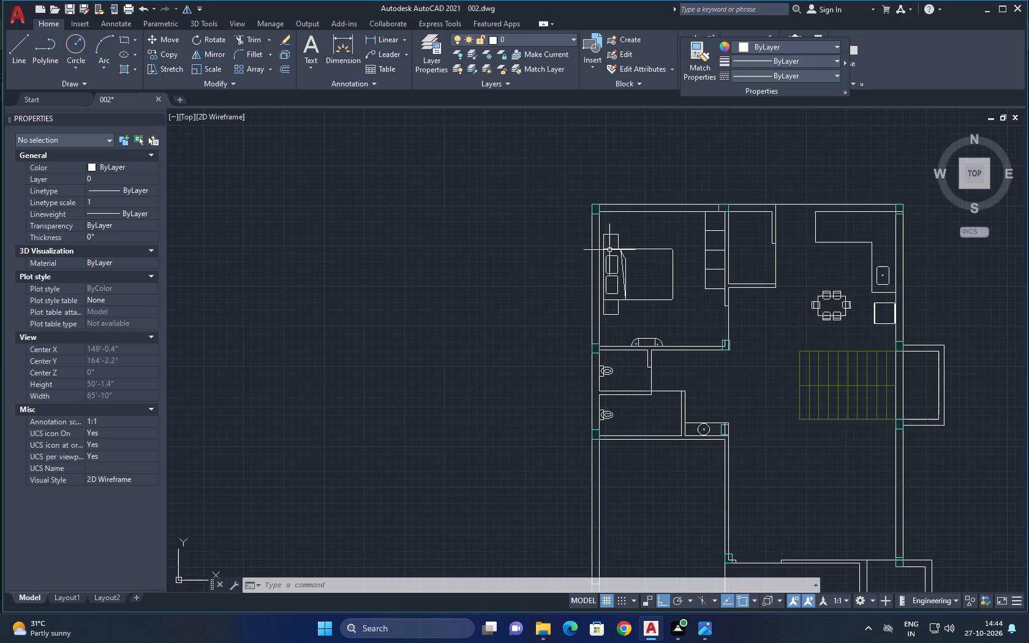
{"action": "scroll", "coordinate": [606, 250], "scroll_direction": "up", "scroll_amount": 3}
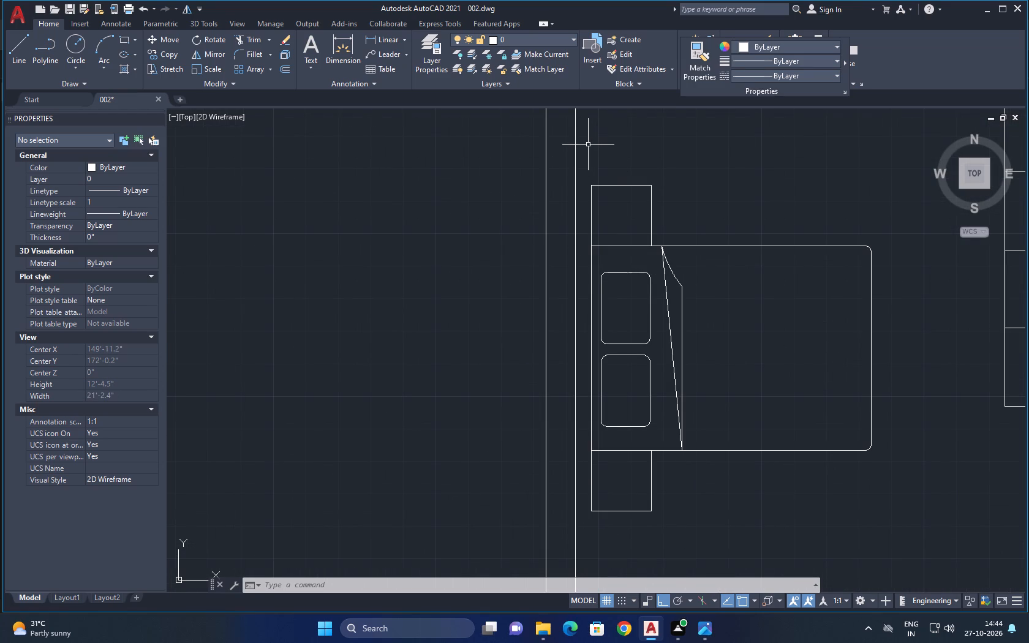
{"action": "left_click", "coordinate": [582, 141]}
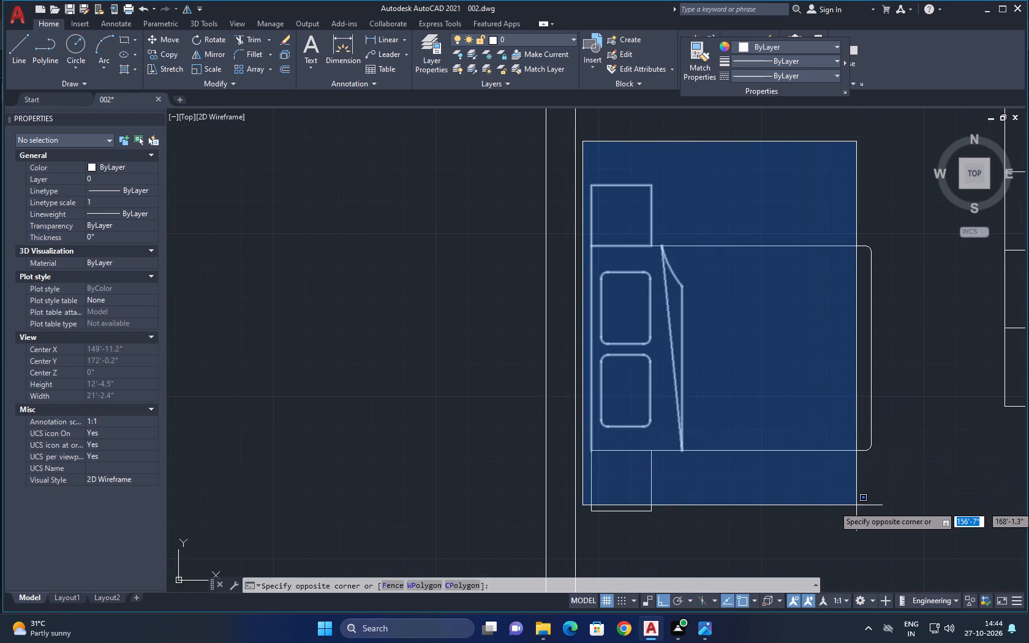
{"action": "left_click", "coordinate": [891, 534]}
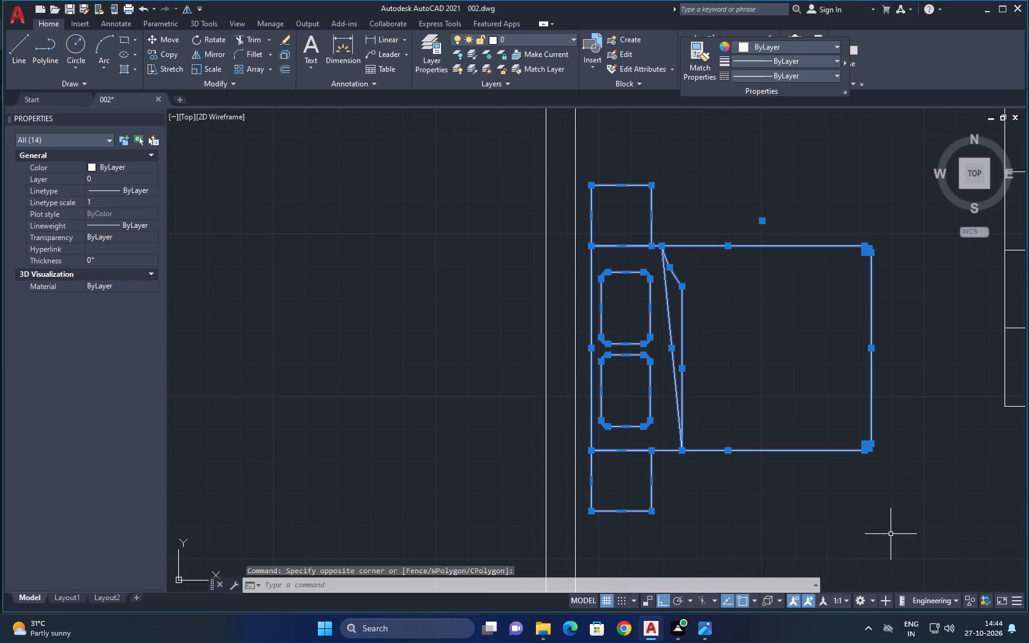
{"action": "left_click", "coordinate": [429, 61]}
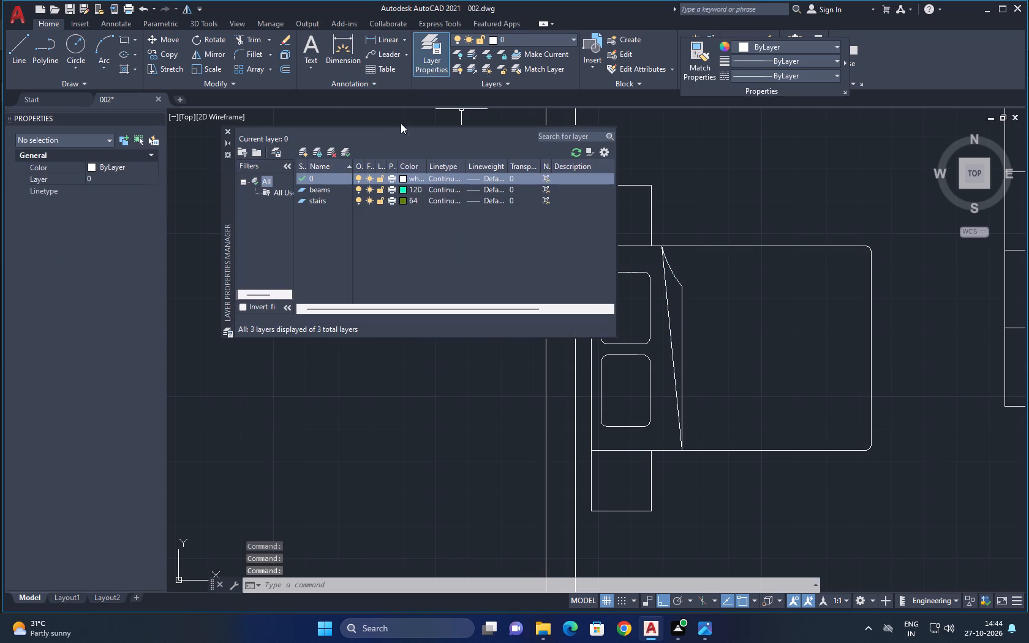
{"action": "left_click", "coordinate": [303, 151]}
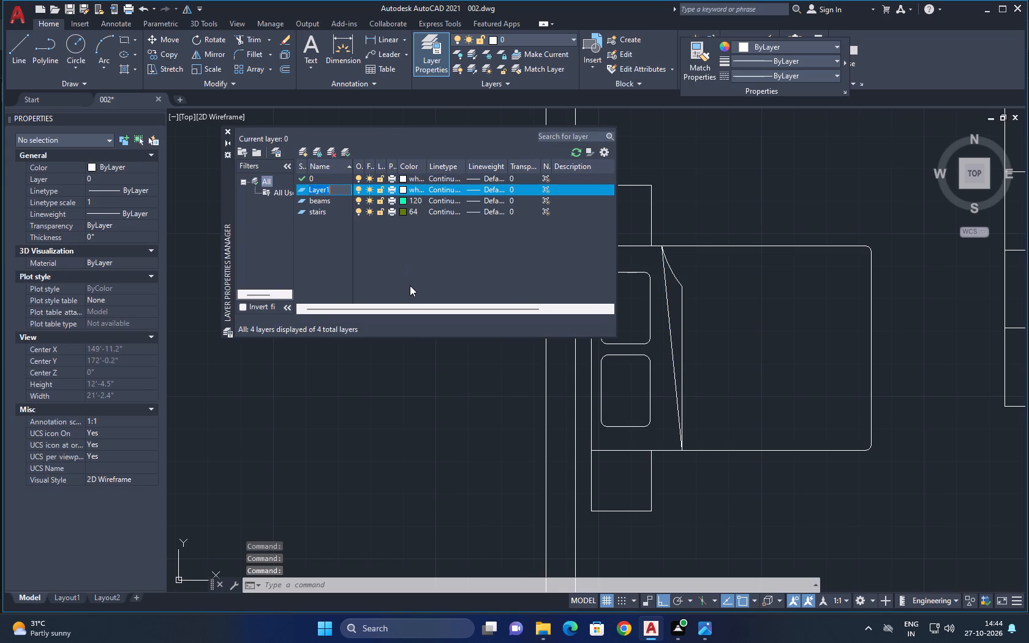
{"action": "type", "text": "bed"}
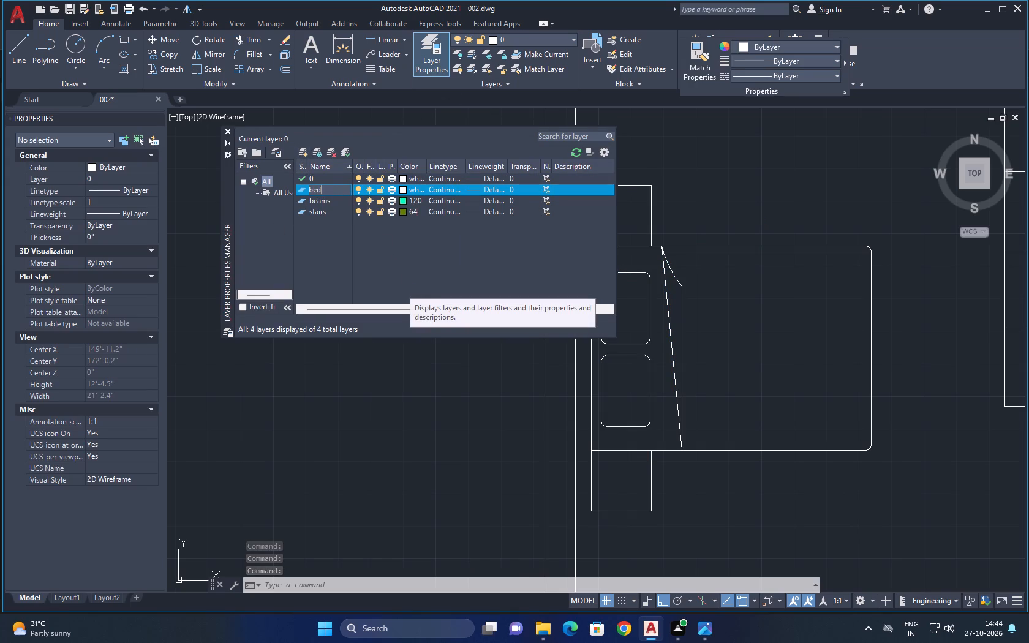
{"action": "left_click", "coordinate": [404, 189]}
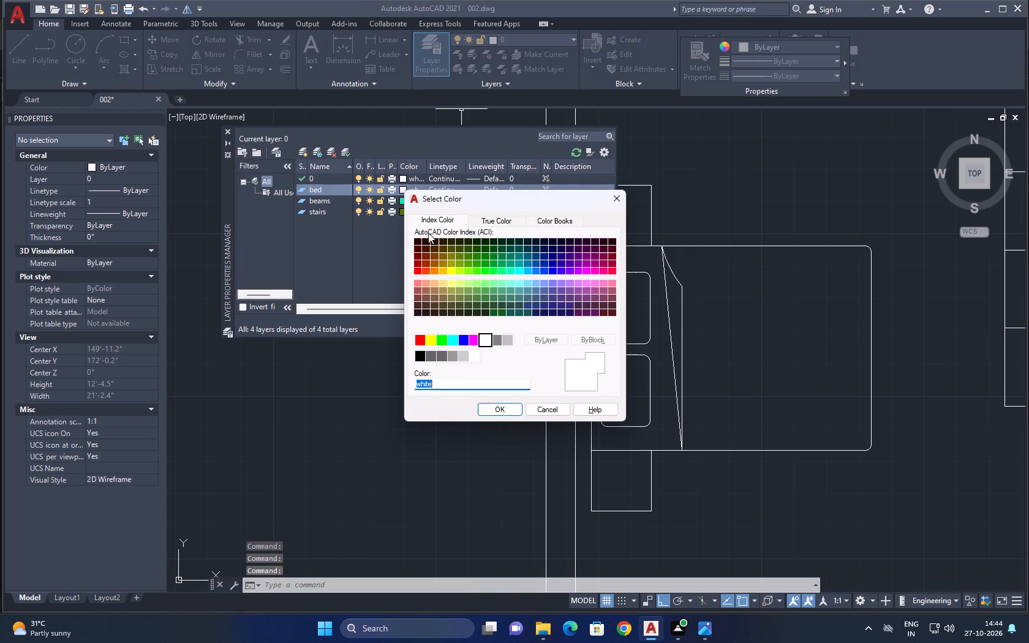
{"action": "left_click", "coordinate": [435, 249]}
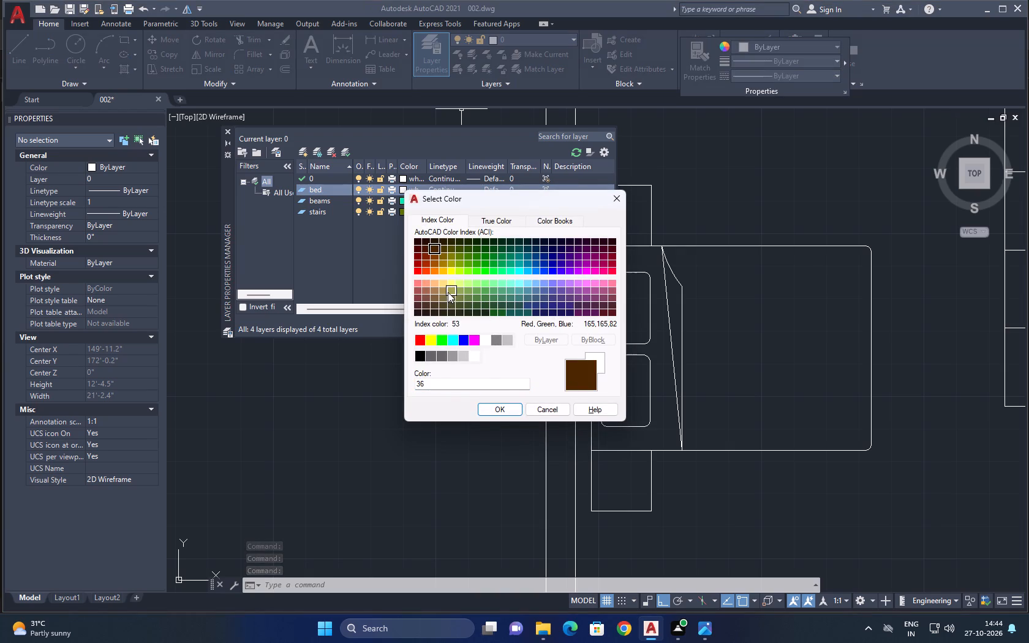
{"action": "left_click", "coordinate": [423, 284]}
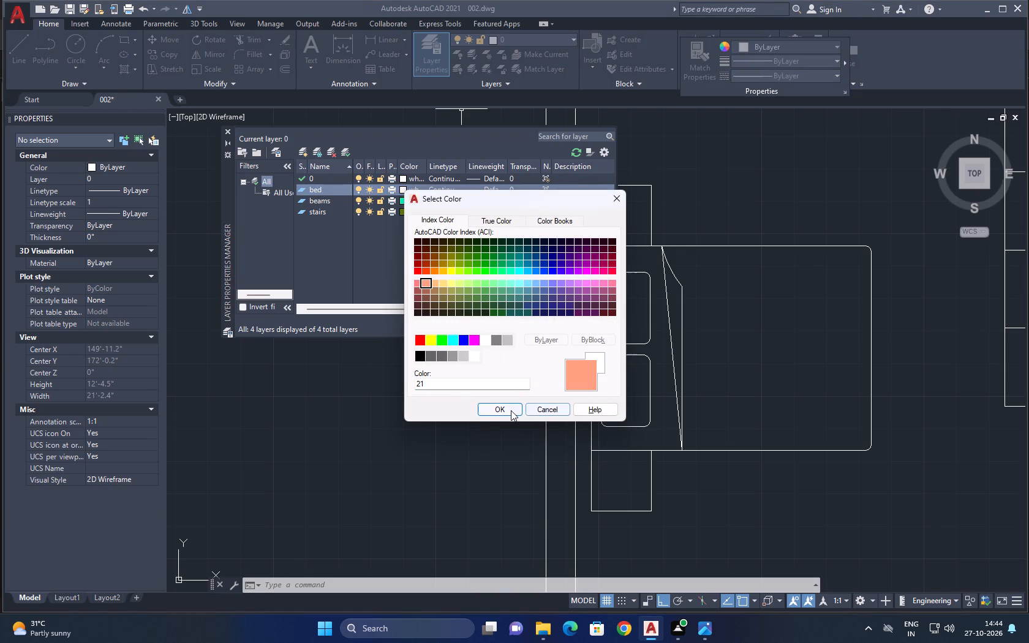
{"action": "left_click", "coordinate": [509, 410]}
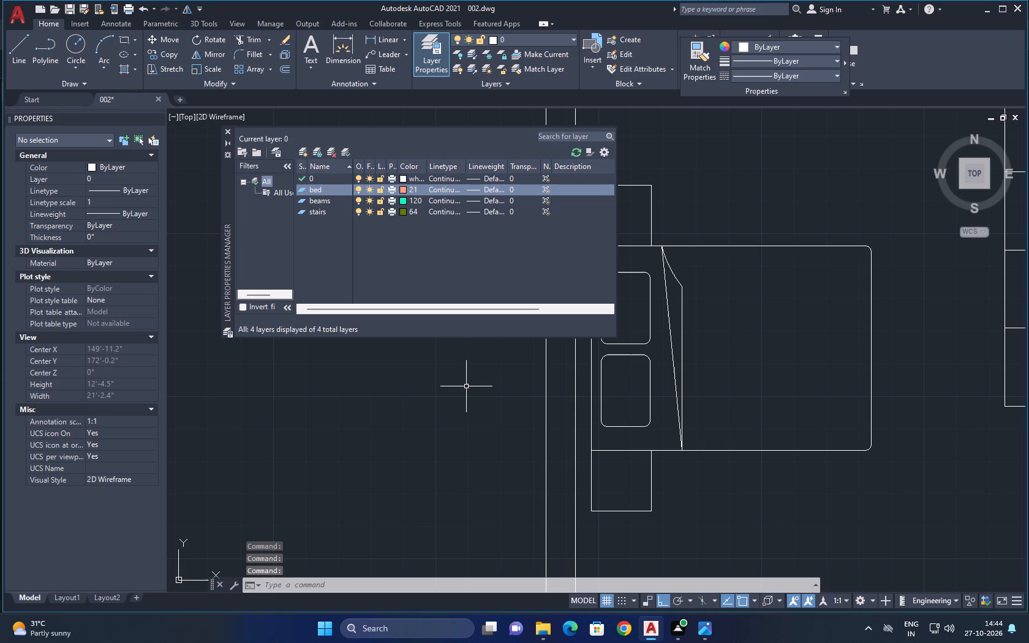
{"action": "left_click", "coordinate": [466, 386]}
{"action": "key", "text": "Escape"}
{"action": "key", "text": "Escape"}
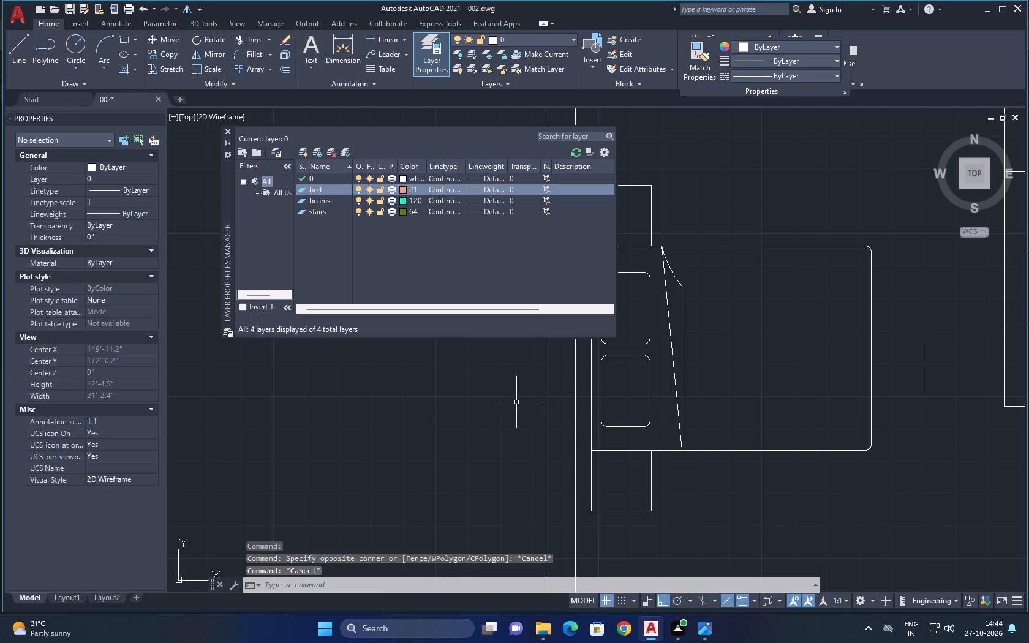
{"action": "key", "text": "Escape"}
{"action": "left_click", "coordinate": [224, 133]}
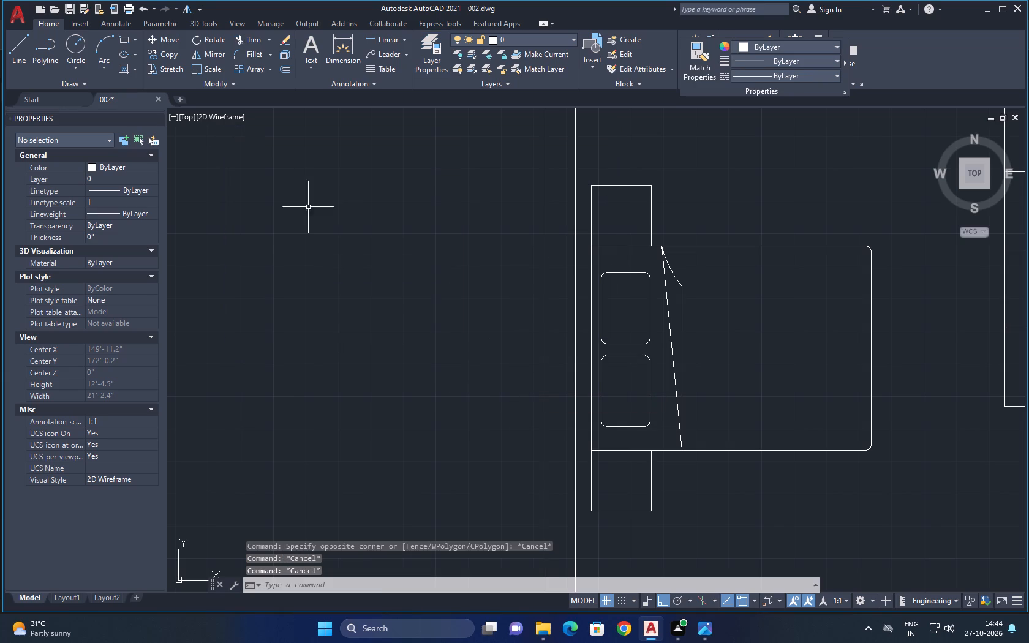
Move the whole bed, with its pillows, blanket fold and both side tables, onto the bed layer.
{"action": "left_click", "coordinate": [586, 162]}
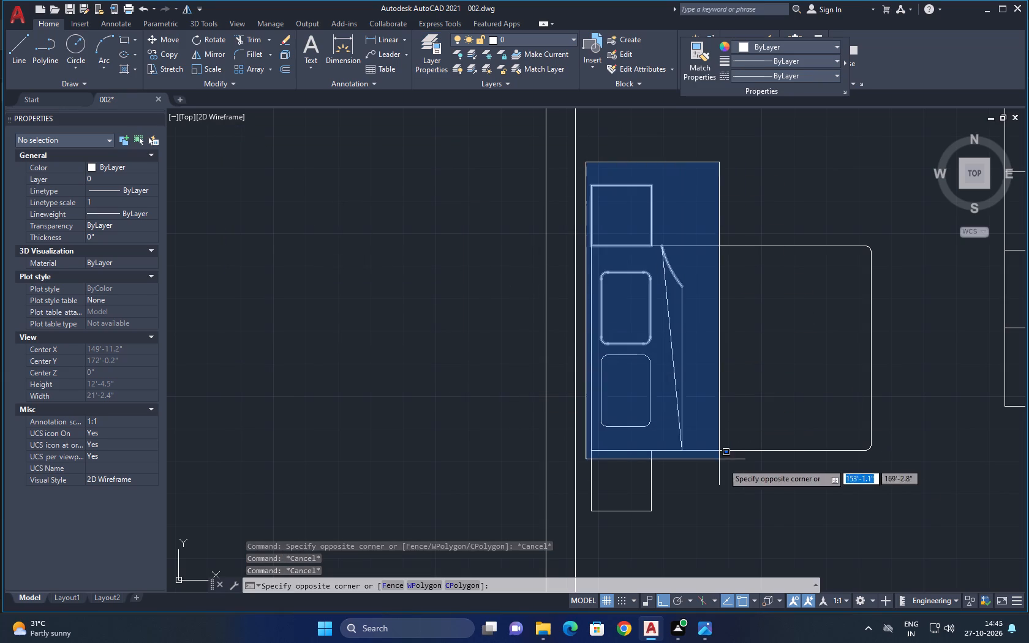
{"action": "left_click", "coordinate": [891, 526]}
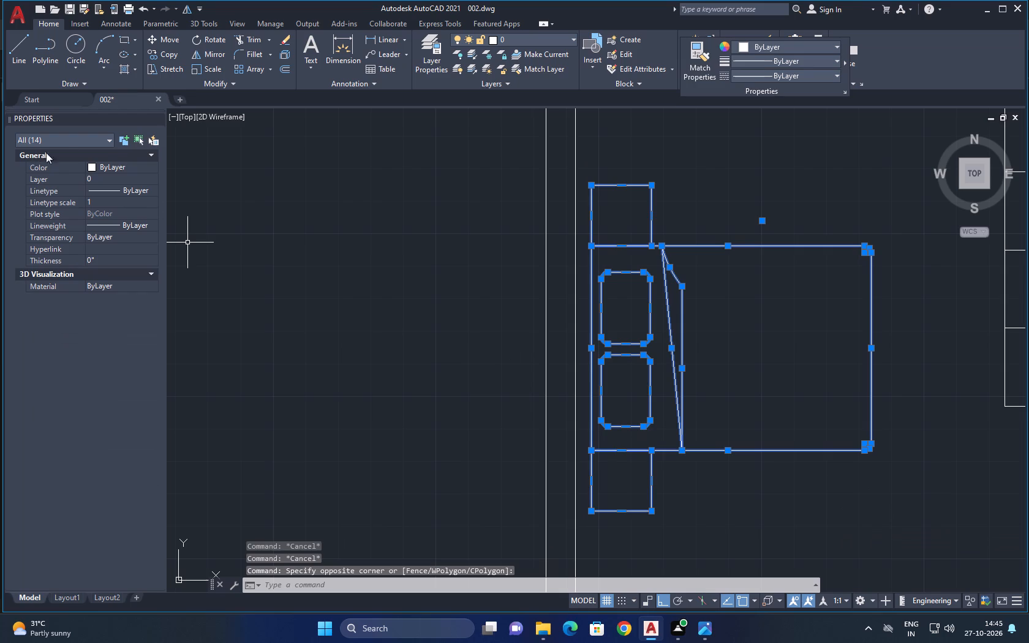
{"action": "left_click", "coordinate": [134, 180]}
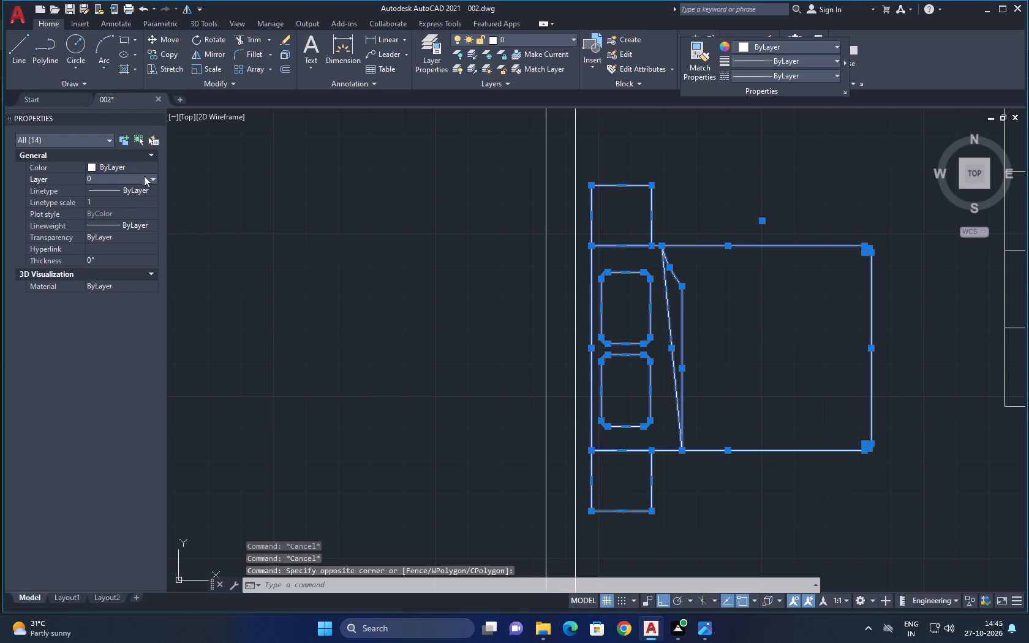
{"action": "left_click", "coordinate": [145, 174]}
{"action": "left_click", "coordinate": [145, 211]}
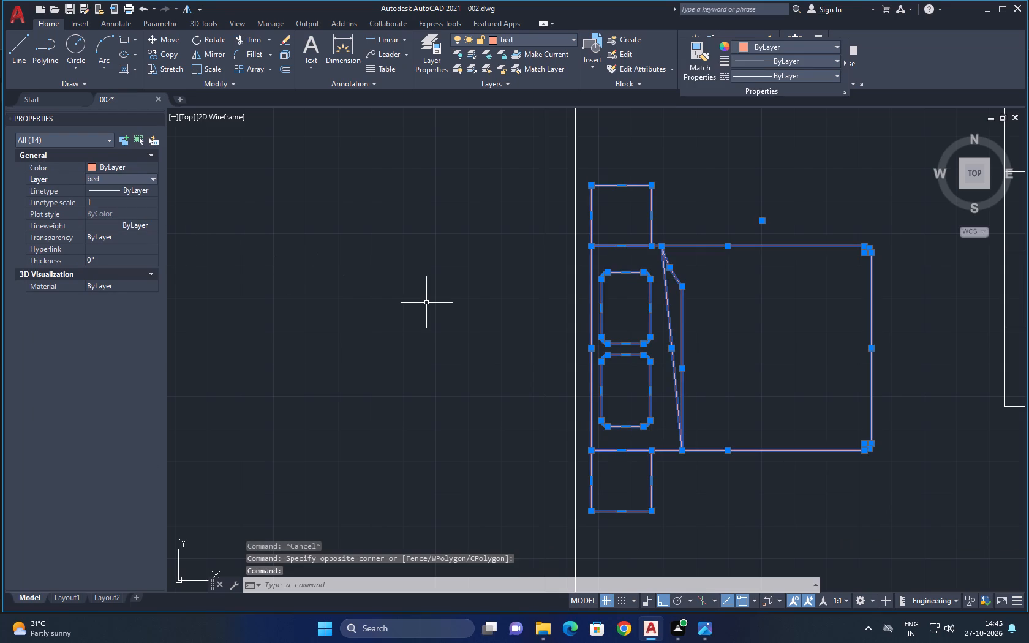
{"action": "key", "text": "Escape"}
{"action": "key", "text": "Escape"}
Create a new layer named dining table and give it index colour 24.
{"action": "scroll", "coordinate": [520, 309], "scroll_direction": "down", "scroll_amount": 3}
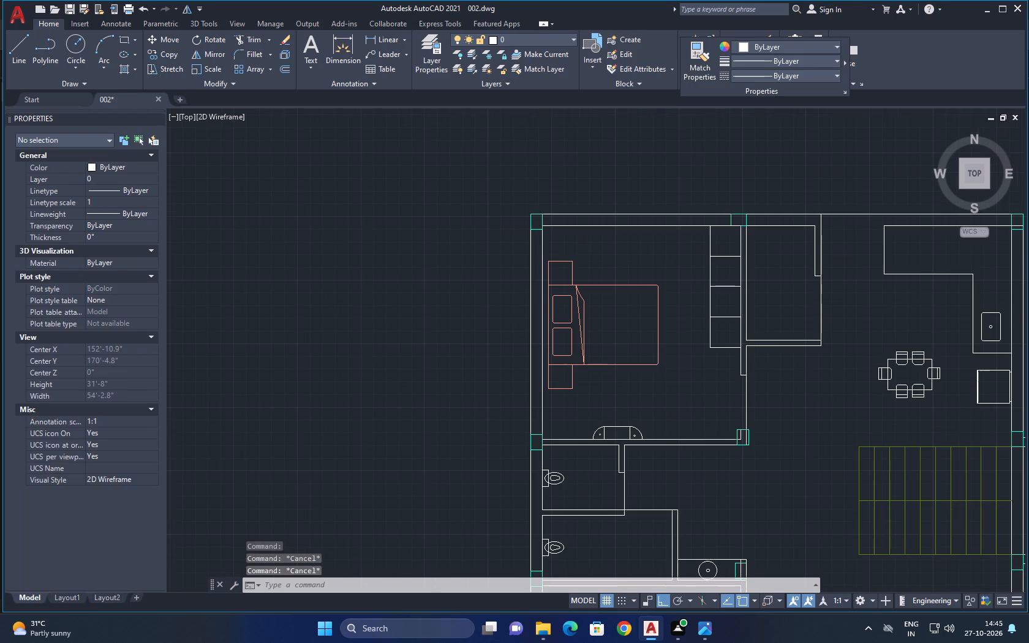
{"action": "scroll", "coordinate": [690, 358], "scroll_direction": "up", "scroll_amount": 1}
{"action": "middle_click_drag", "start_coordinate": [690, 358], "coordinate": [447, 305]}
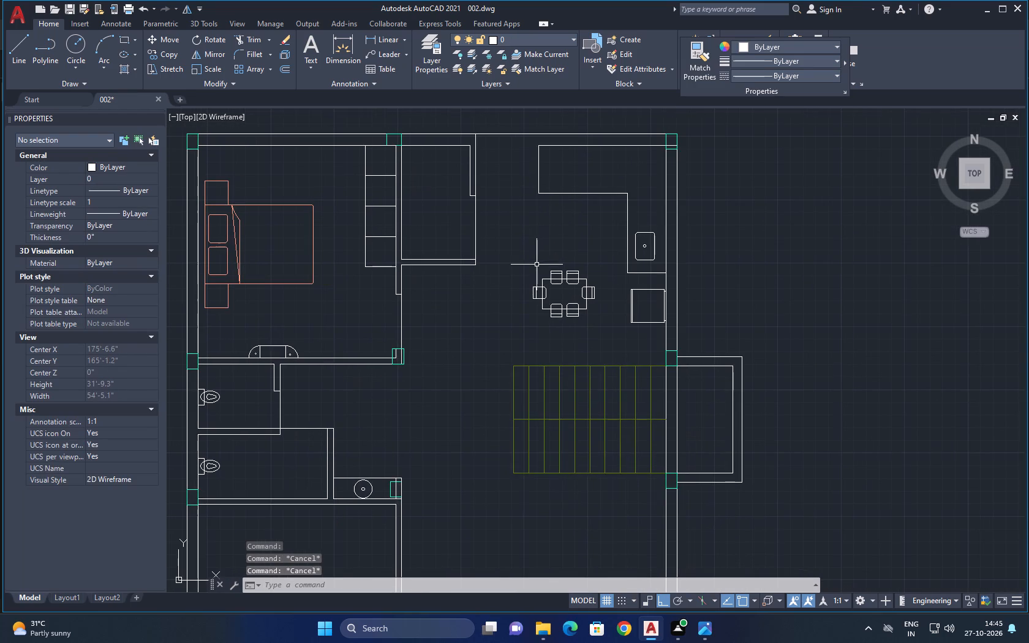
{"action": "left_click", "coordinate": [521, 257]}
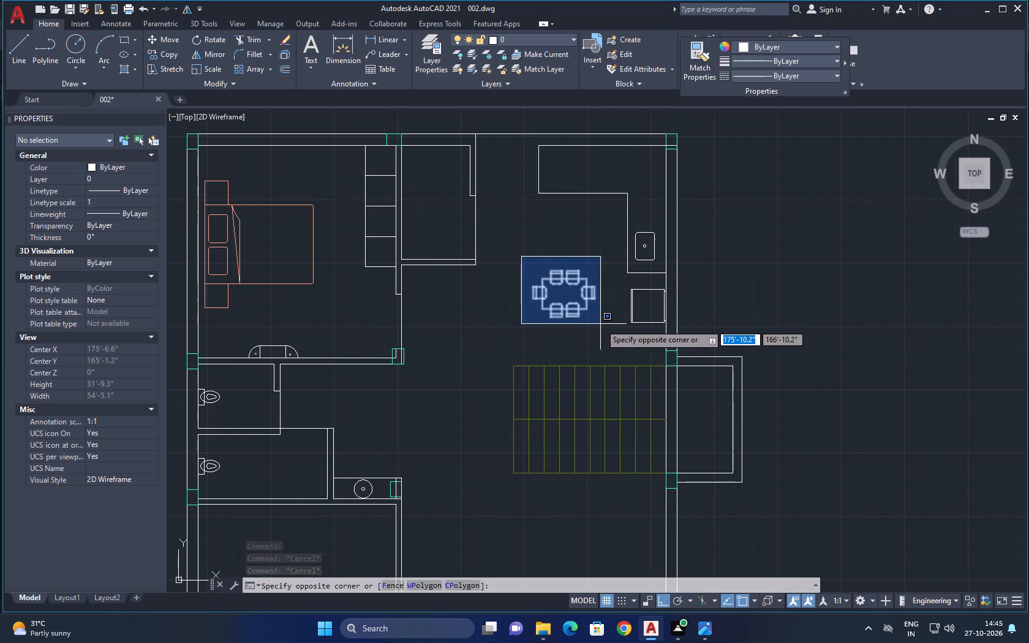
{"action": "left_click", "coordinate": [600, 324]}
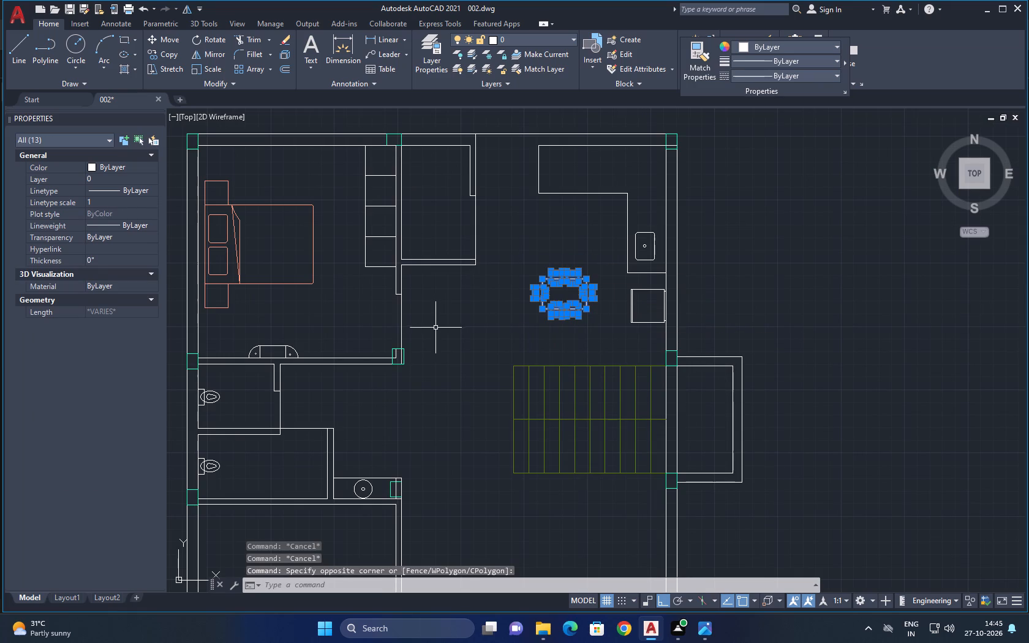
{"action": "scroll", "coordinate": [217, 219], "scroll_direction": "up", "scroll_amount": 1}
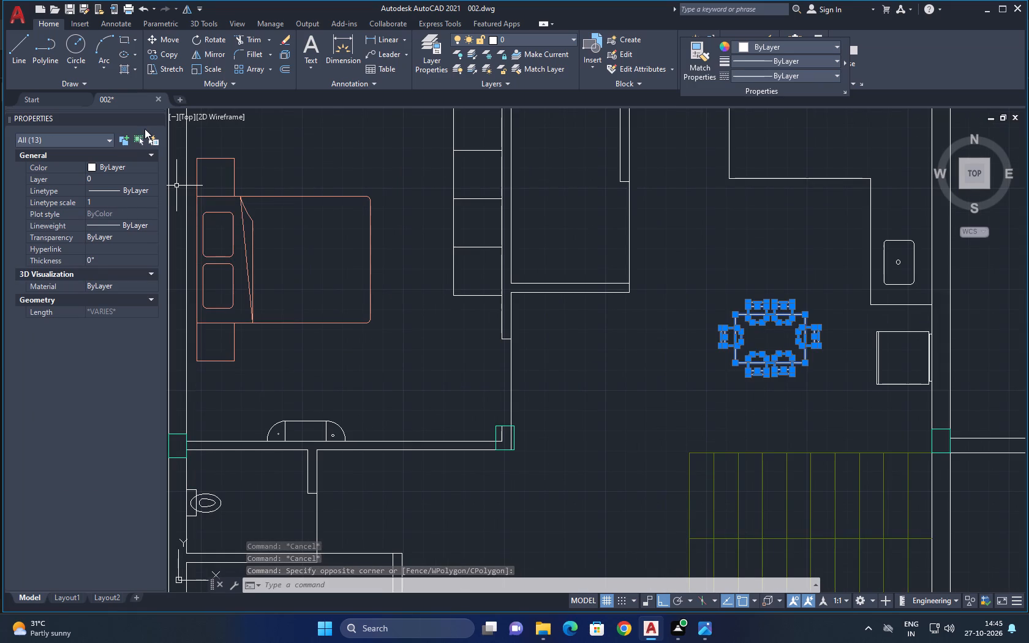
{"action": "left_click", "coordinate": [417, 63]}
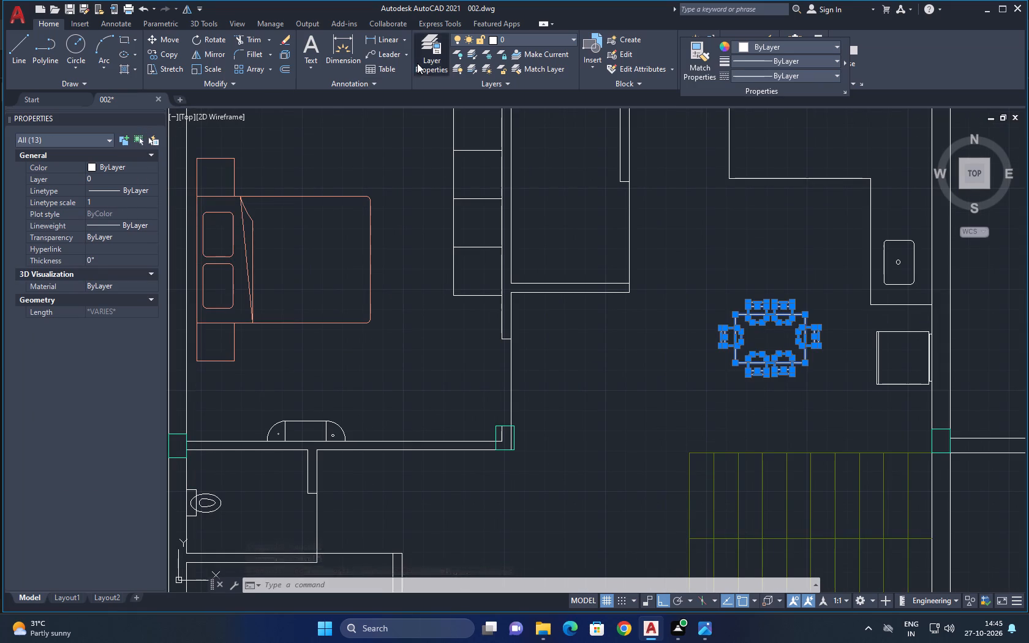
{"action": "left_click", "coordinate": [298, 148]}
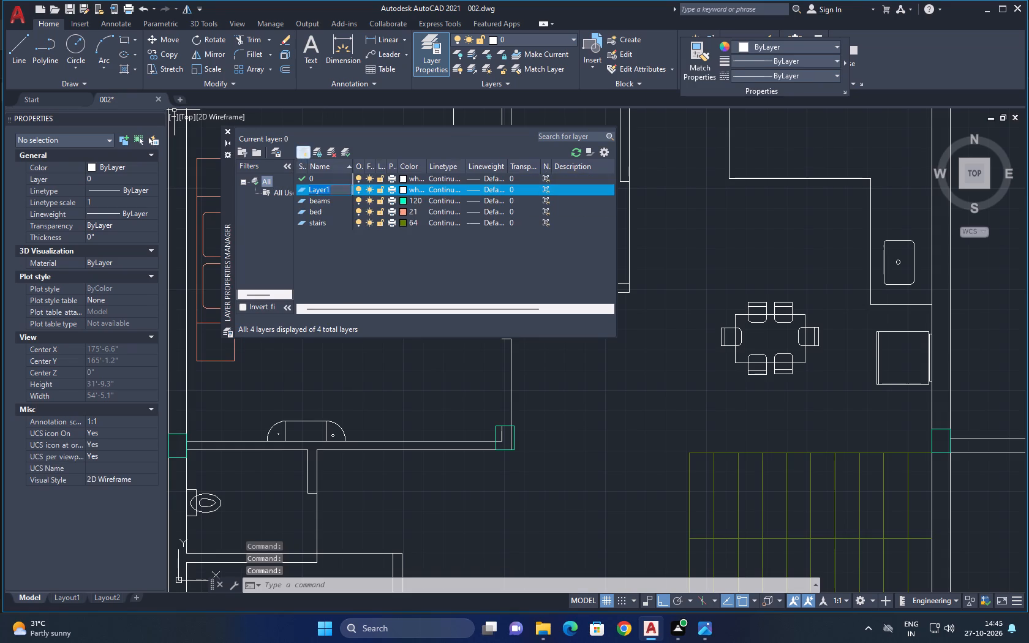
{"action": "key", "text": "BackSpace"}
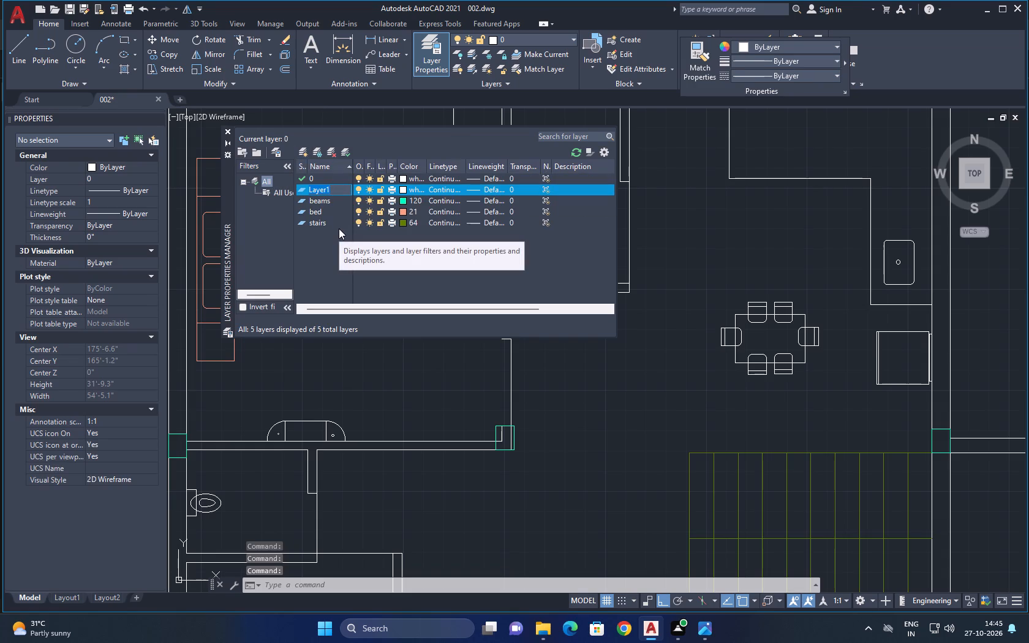
{"action": "type", "text": "dining"}
{"action": "key", "text": "space"}
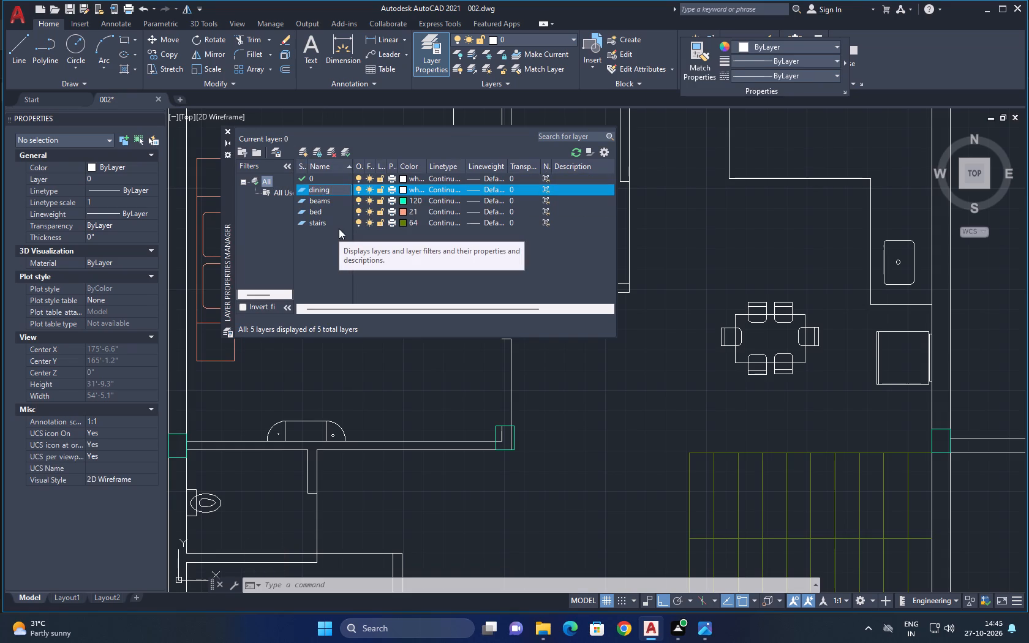
{"action": "type", "text": "tablr"}
{"action": "key", "text": "BackSpace"}
{"action": "key", "text": "e"}
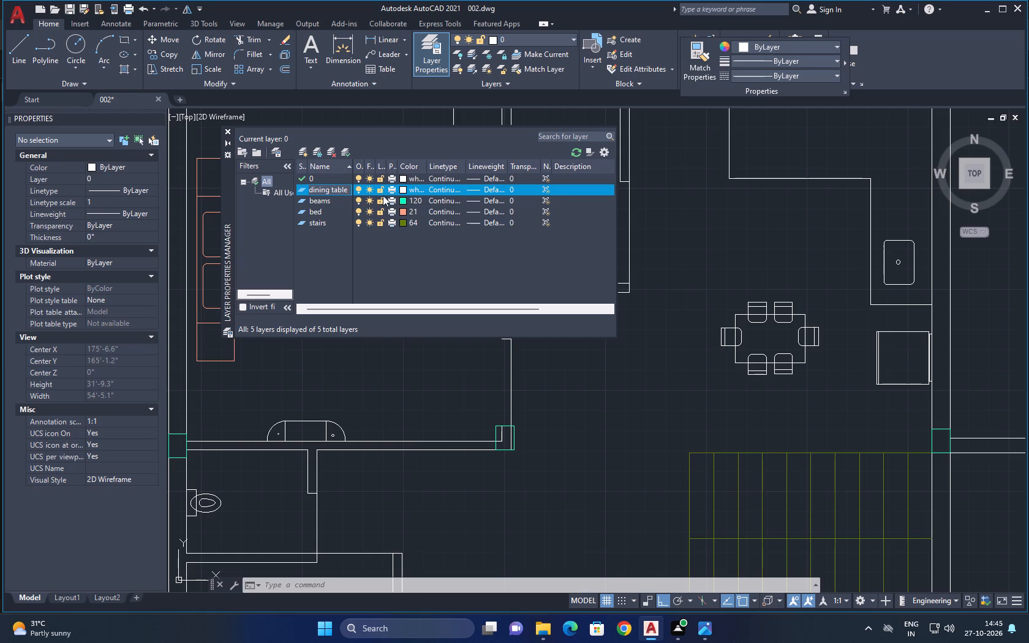
{"action": "left_click", "coordinate": [403, 190]}
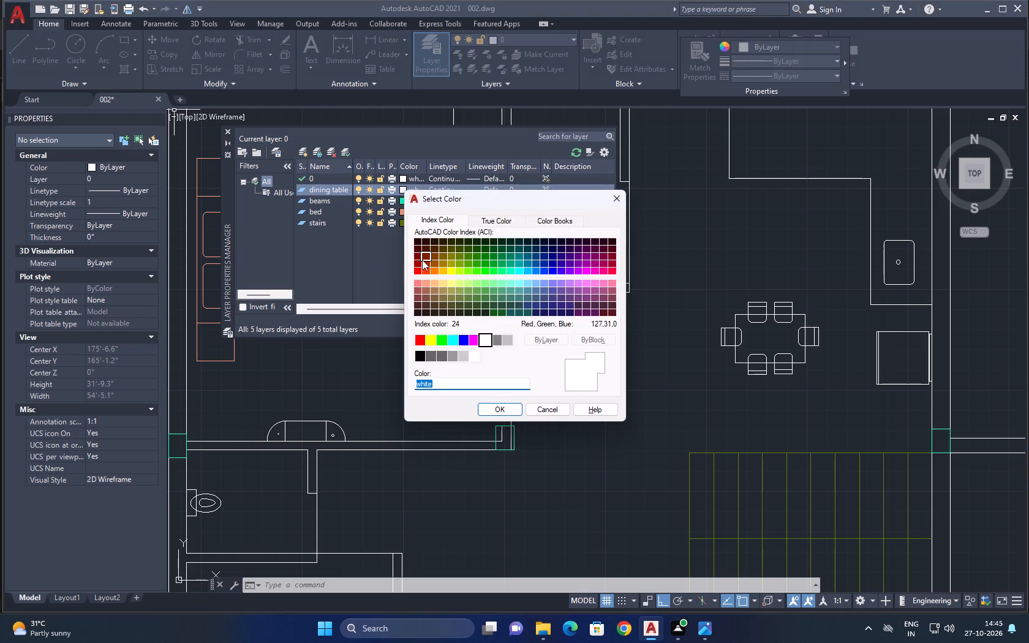
{"action": "left_click", "coordinate": [422, 260]}
{"action": "left_click", "coordinate": [500, 412]}
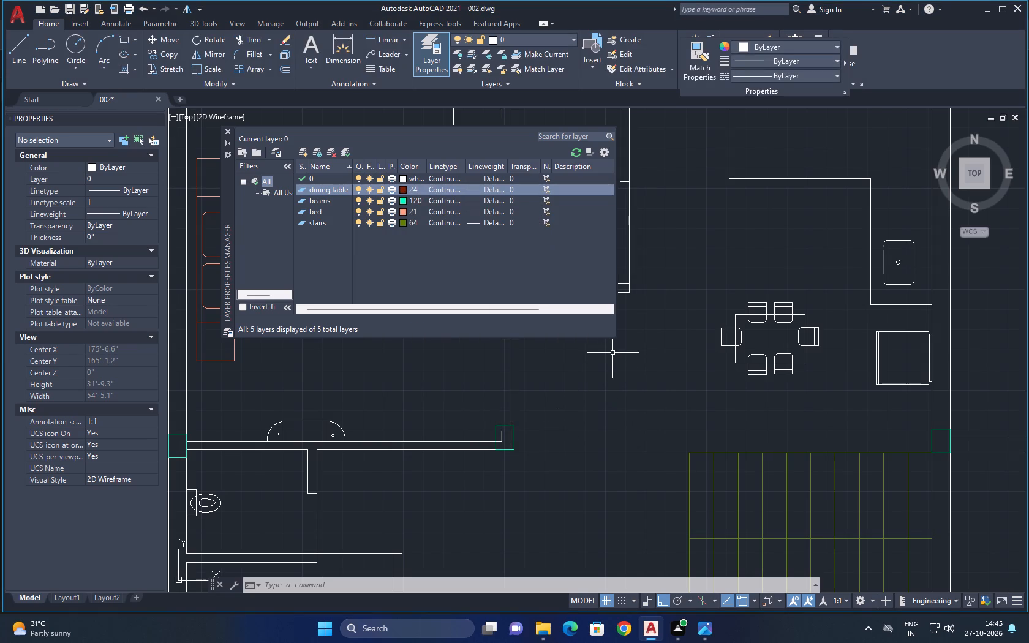
Move the dining table and its six chairs onto the dining table layer.
{"action": "left_click", "coordinate": [684, 274]}
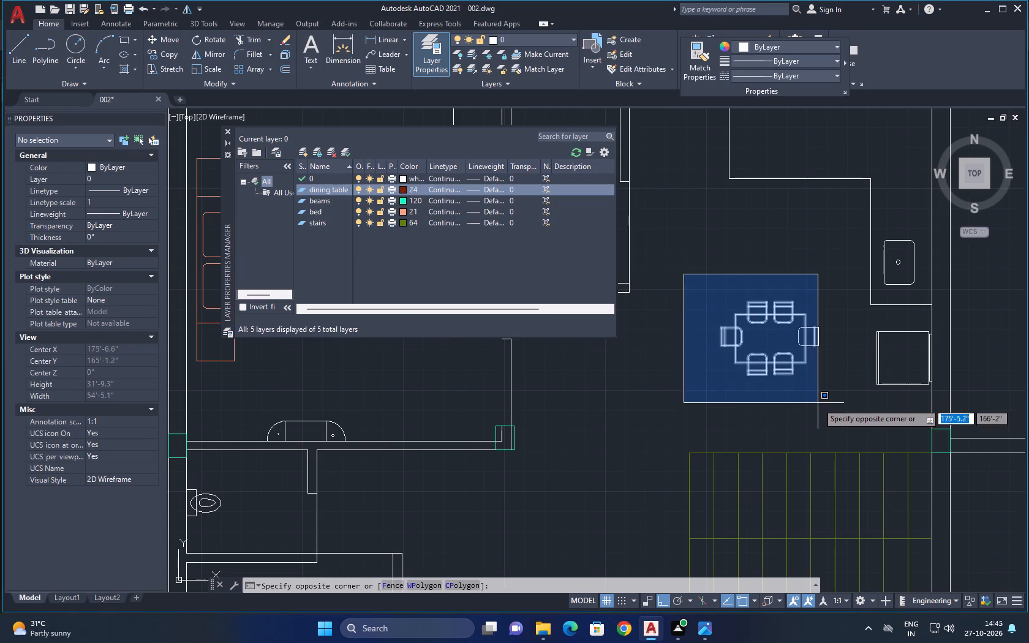
{"action": "left_click", "coordinate": [819, 403]}
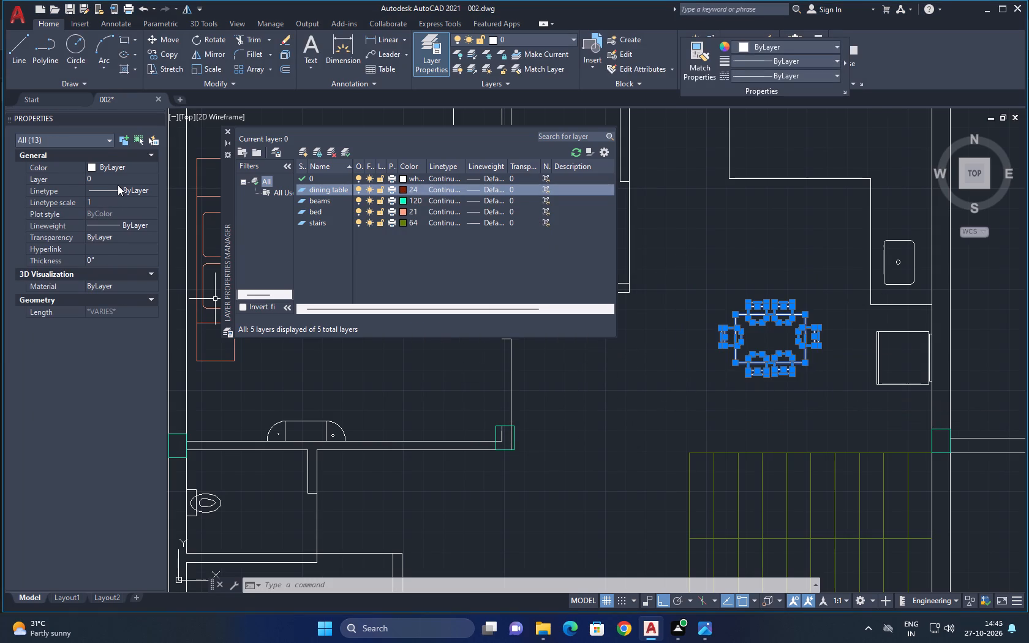
{"action": "left_click", "coordinate": [125, 176]}
{"action": "left_click", "coordinate": [132, 176]}
{"action": "left_click", "coordinate": [126, 224]}
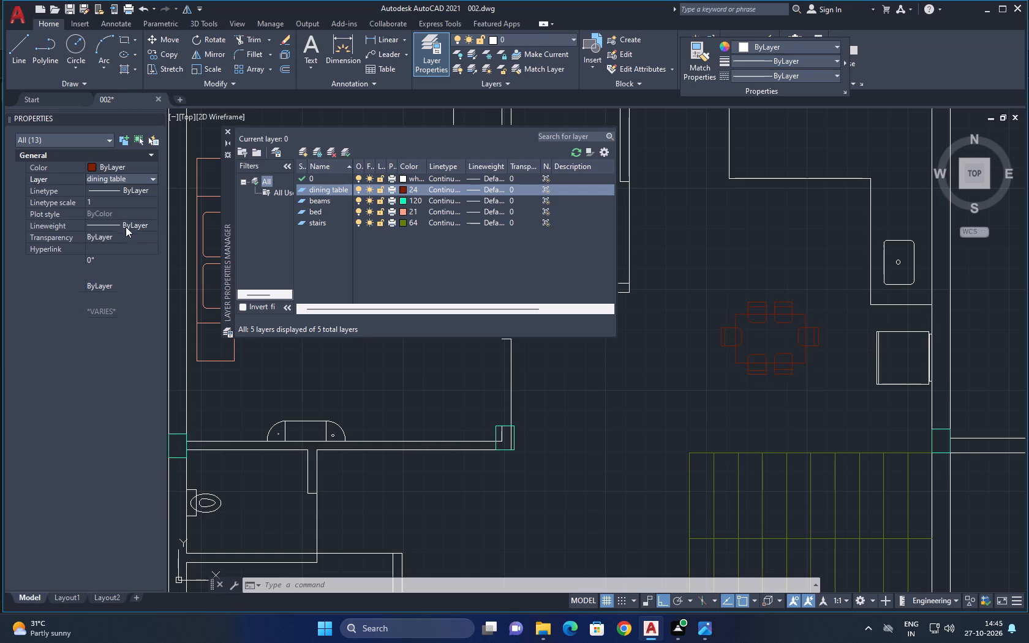
{"action": "left_click", "coordinate": [512, 384]}
{"action": "key", "text": "Escape"}
{"action": "key", "text": "Escape"}
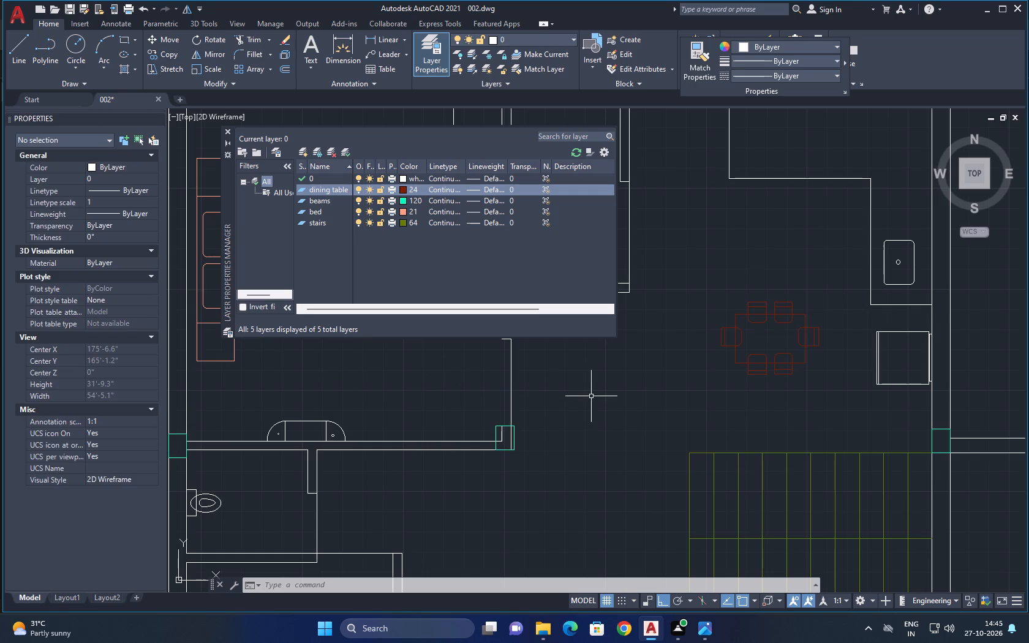
{"action": "key", "text": "Escape"}
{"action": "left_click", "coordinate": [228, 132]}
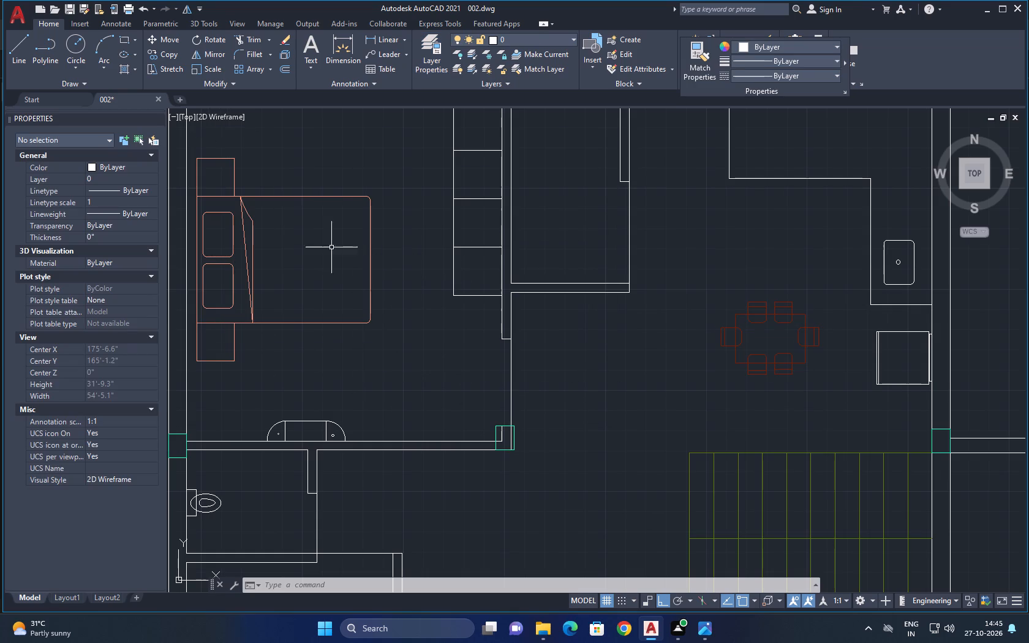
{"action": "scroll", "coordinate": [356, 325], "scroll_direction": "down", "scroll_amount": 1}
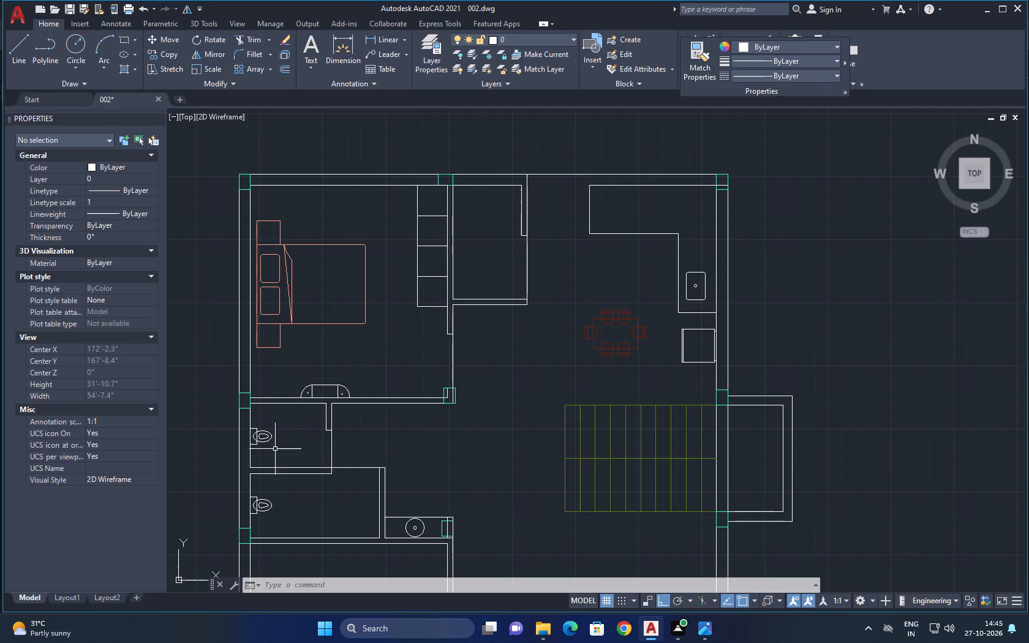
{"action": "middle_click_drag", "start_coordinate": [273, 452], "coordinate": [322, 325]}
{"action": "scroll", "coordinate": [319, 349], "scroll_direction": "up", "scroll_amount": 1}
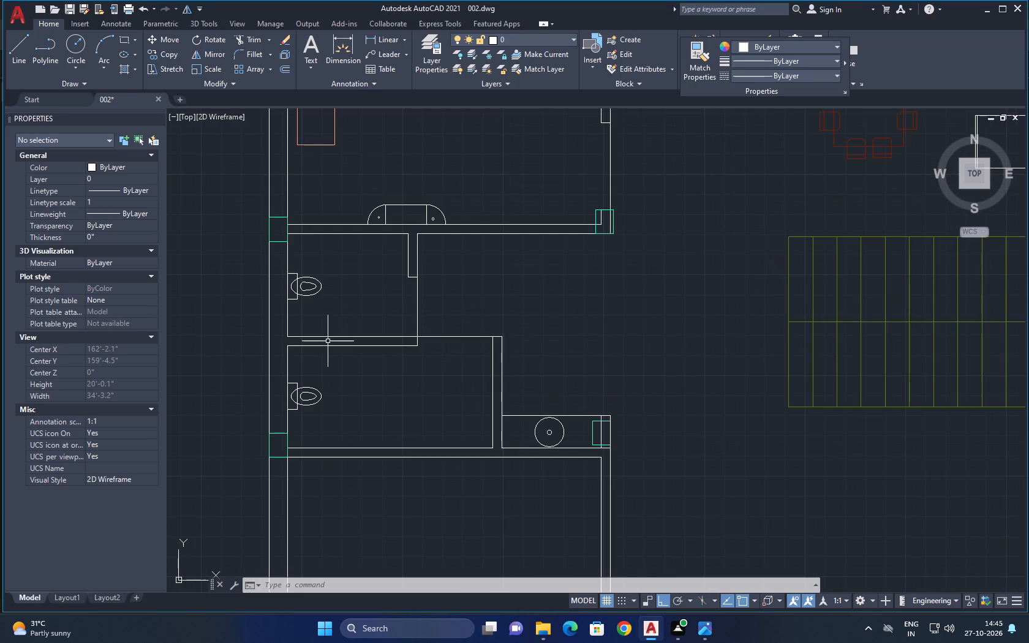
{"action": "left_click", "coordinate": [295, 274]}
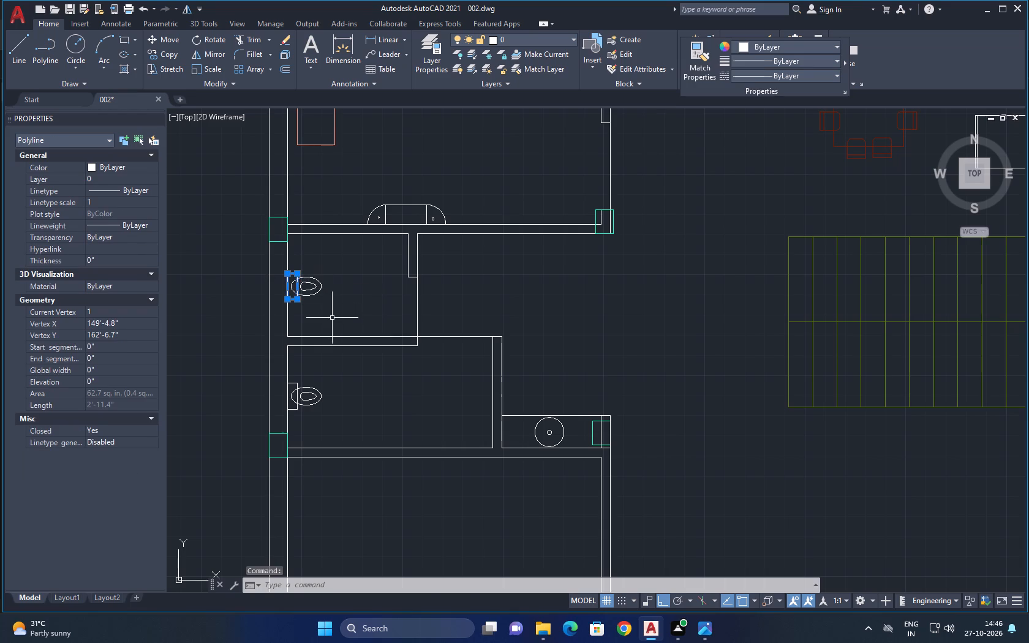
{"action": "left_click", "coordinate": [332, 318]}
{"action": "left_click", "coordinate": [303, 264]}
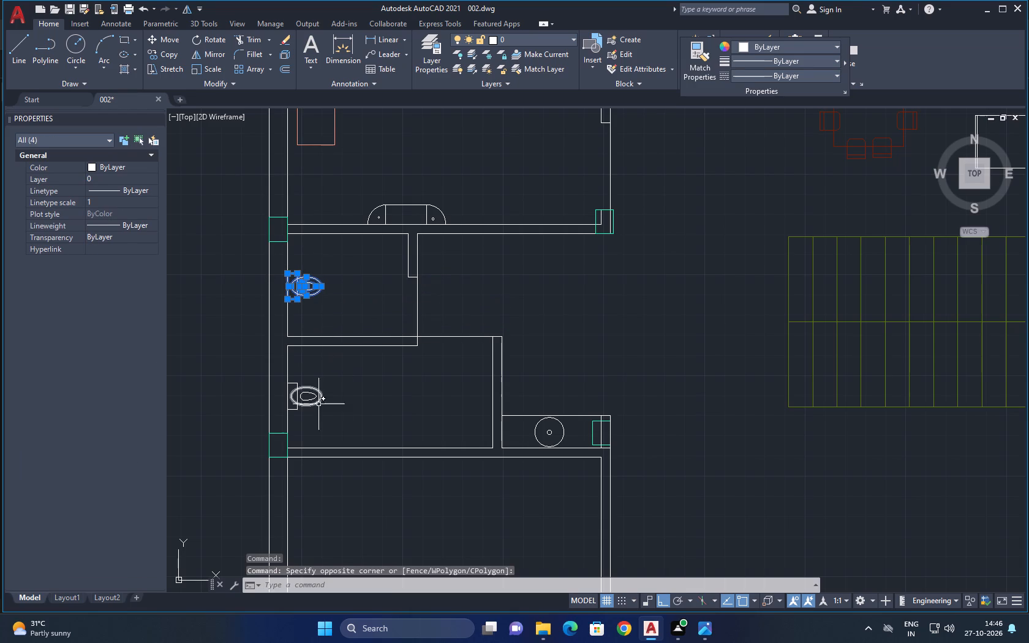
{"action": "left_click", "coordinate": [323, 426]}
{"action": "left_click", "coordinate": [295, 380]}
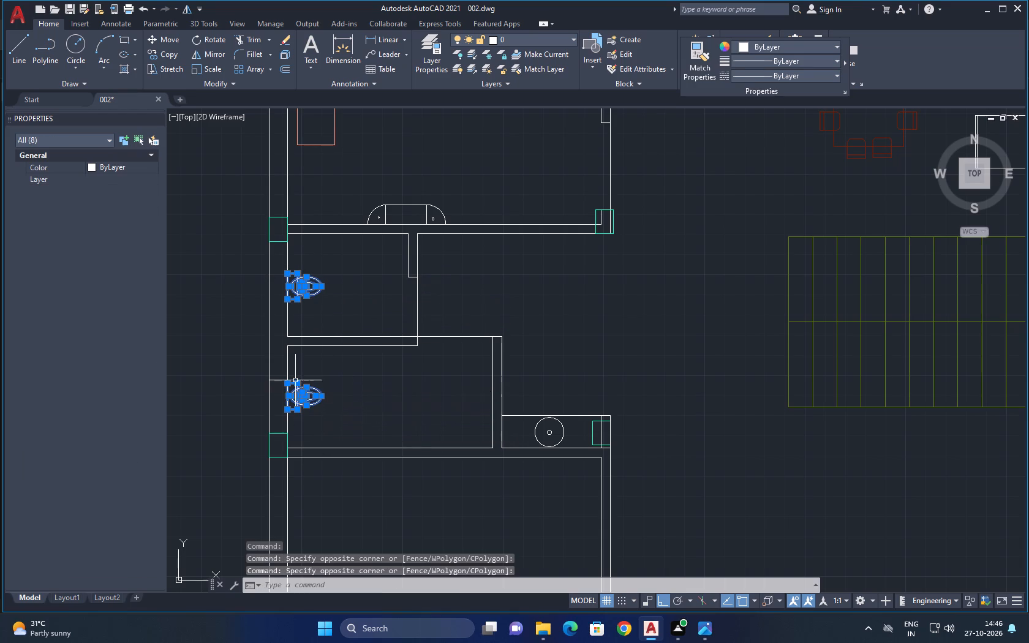
Create a new layer named toilet and give it index colour 14.
{"action": "left_click", "coordinate": [435, 55]}
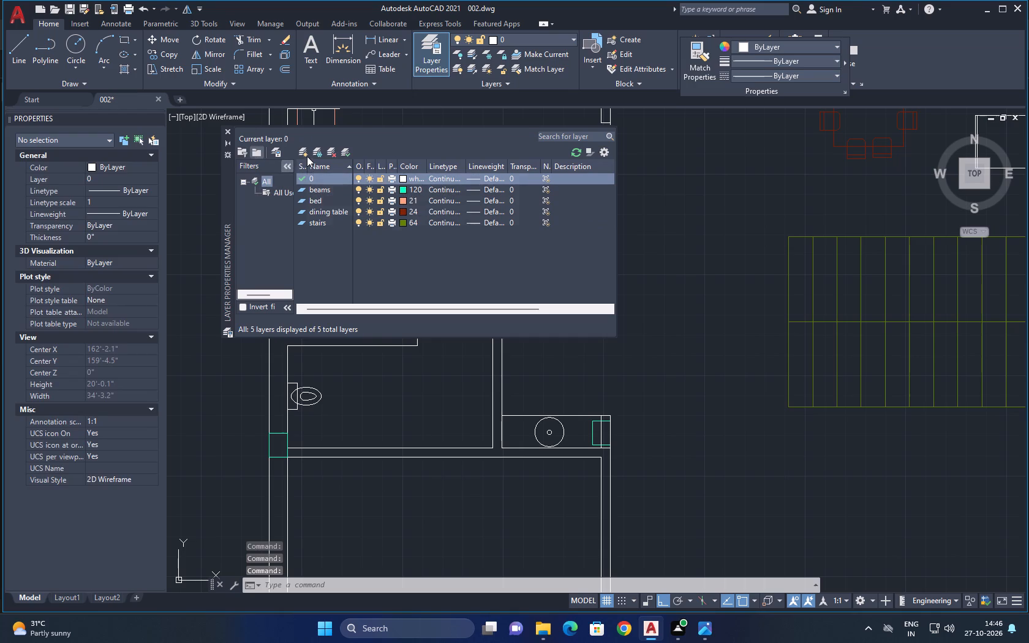
{"action": "left_click", "coordinate": [307, 156]}
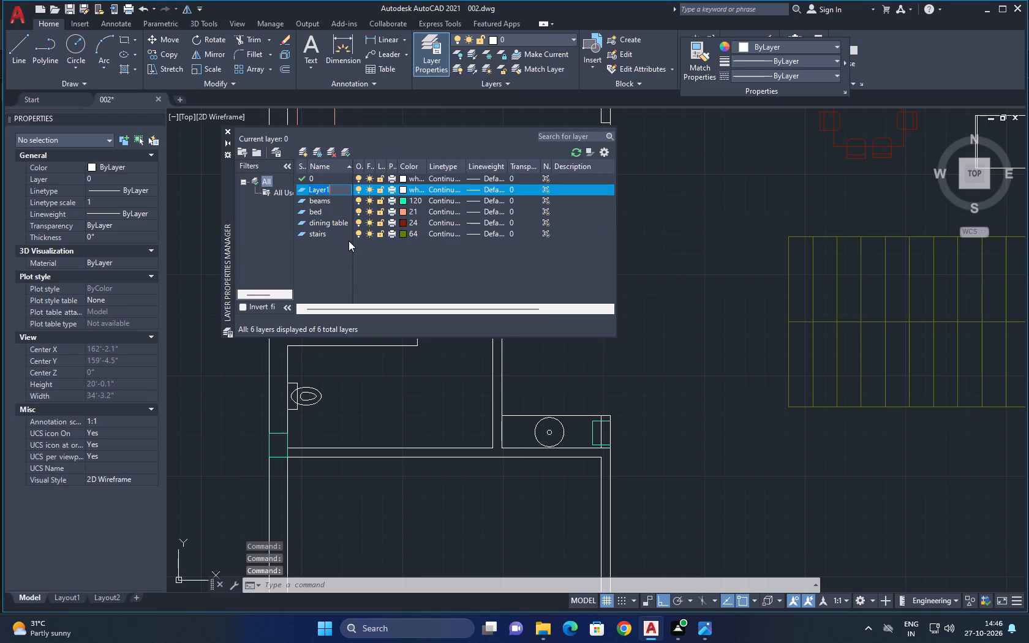
{"action": "key", "text": "BackSpace"}
{"action": "type", "text": "toilest"}
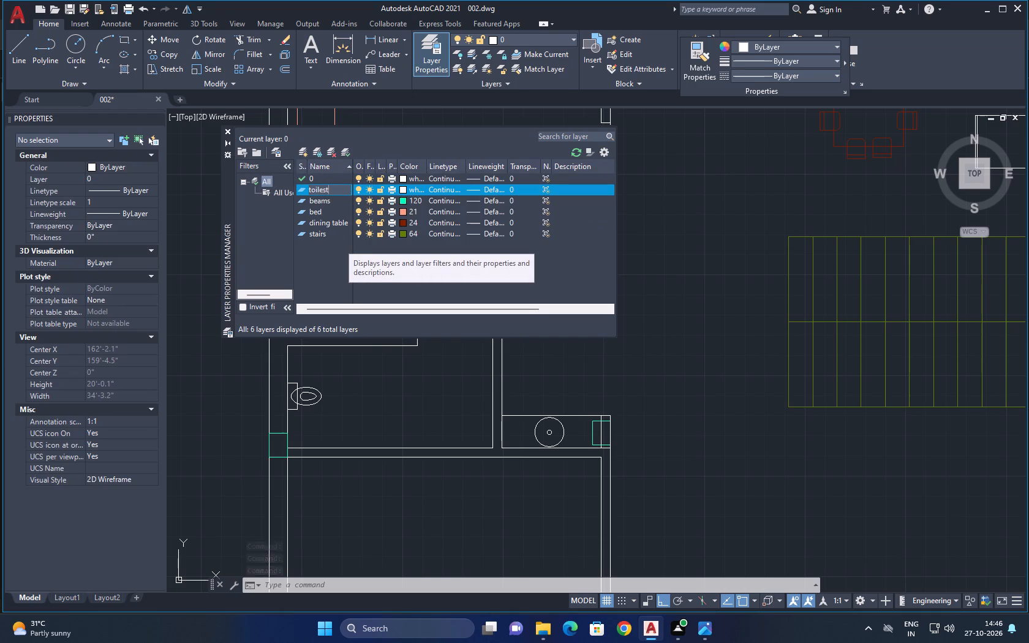
{"action": "key", "text": "BackSpace"}
{"action": "key", "text": "BackSpace"}
{"action": "key", "text": "t"}
{"action": "left_click", "coordinate": [402, 189]}
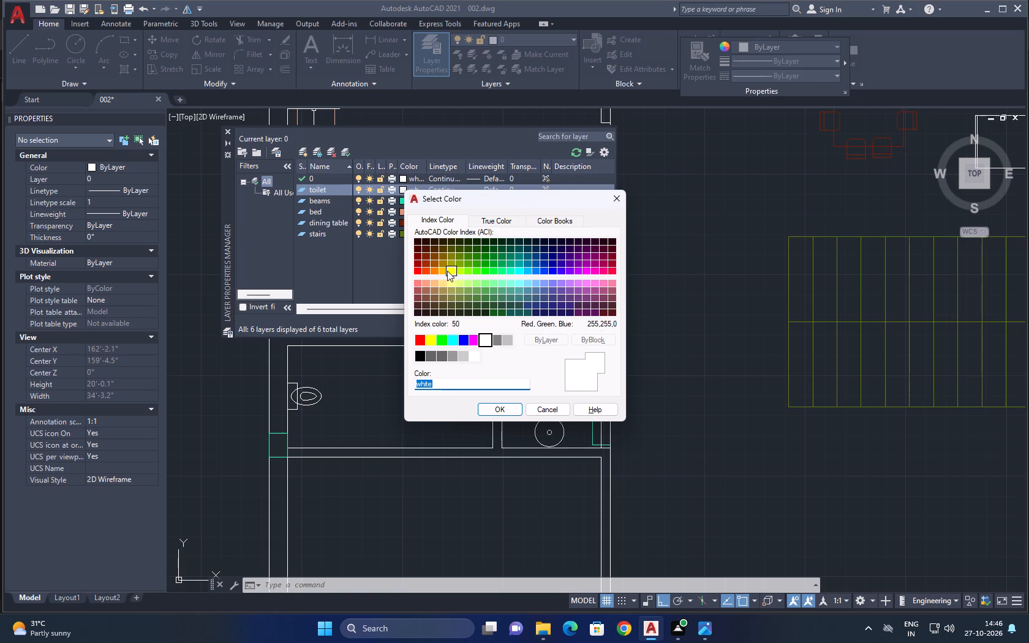
{"action": "left_click", "coordinate": [413, 259]}
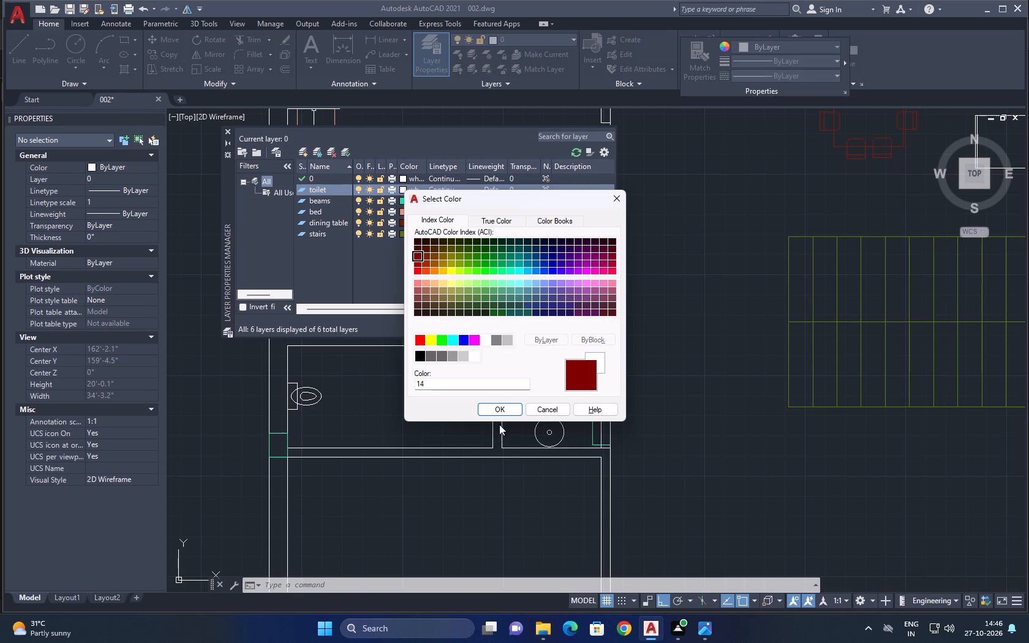
{"action": "left_click", "coordinate": [494, 405]}
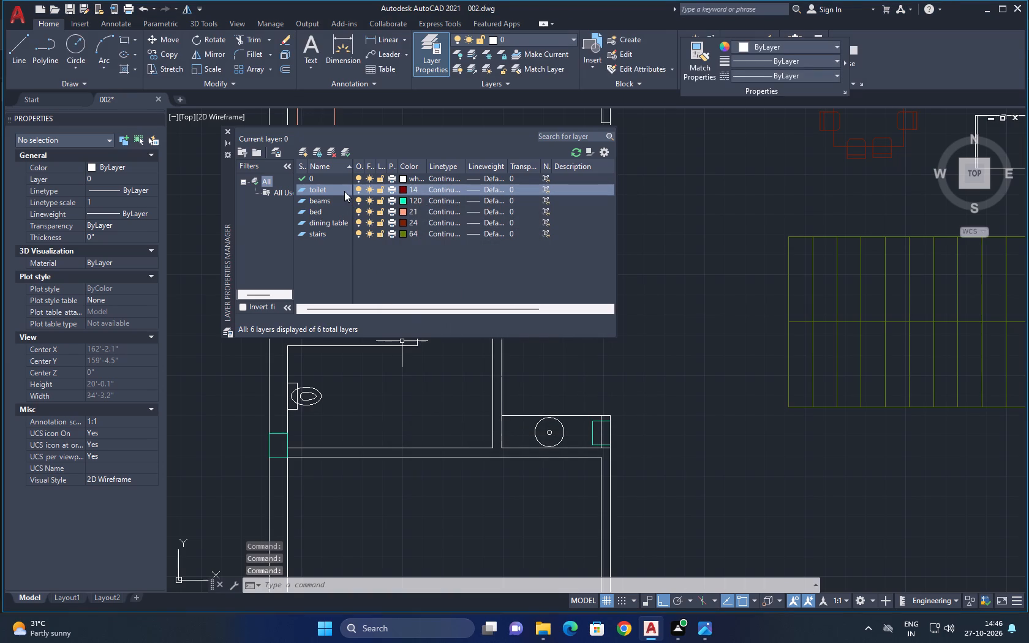
Rename the toilet layer as bathroom and set its index colour to 54.
{"action": "left_click", "coordinate": [344, 191]}
{"action": "left_click", "coordinate": [344, 191]}
{"action": "key", "text": "BackSpace"}
{"action": "key", "text": "BackSpace"}
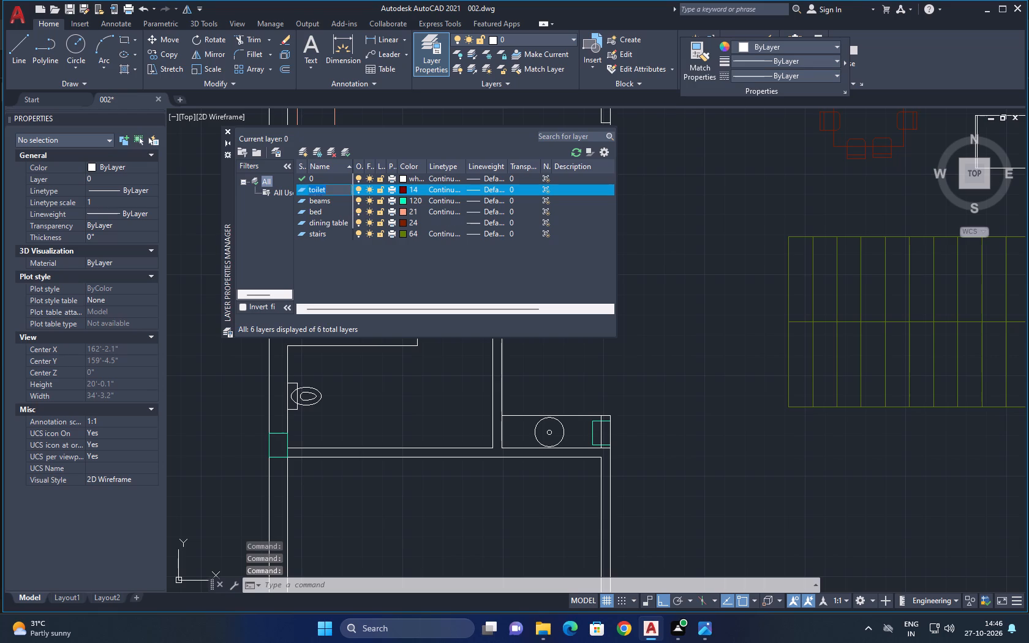
{"action": "left_click", "coordinate": [344, 191]}
{"action": "type", "text": "bathr"}
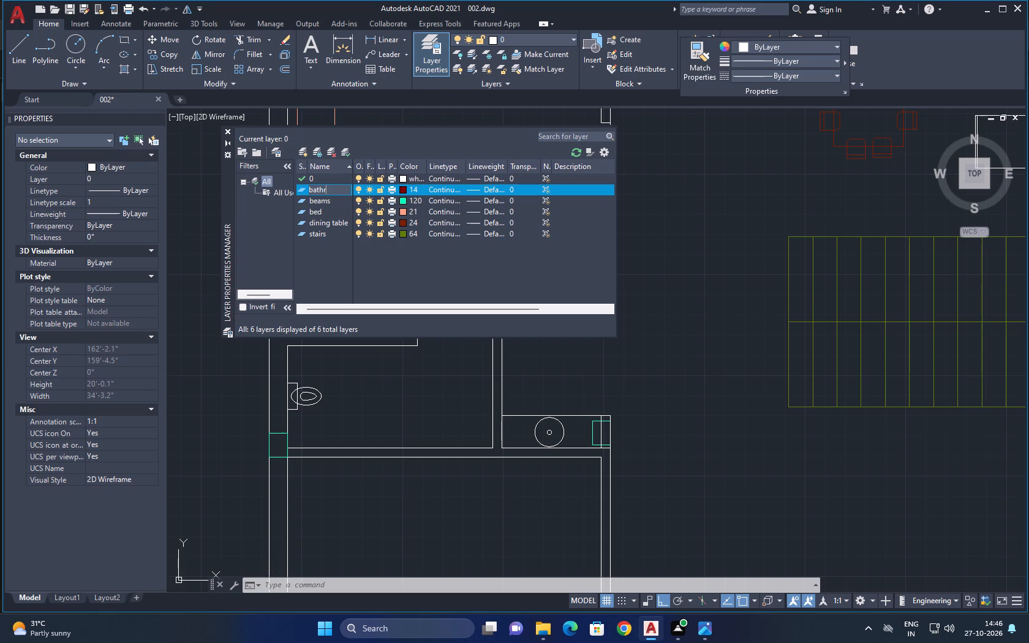
{"action": "type", "text": "oom"}
{"action": "left_click", "coordinate": [401, 190]}
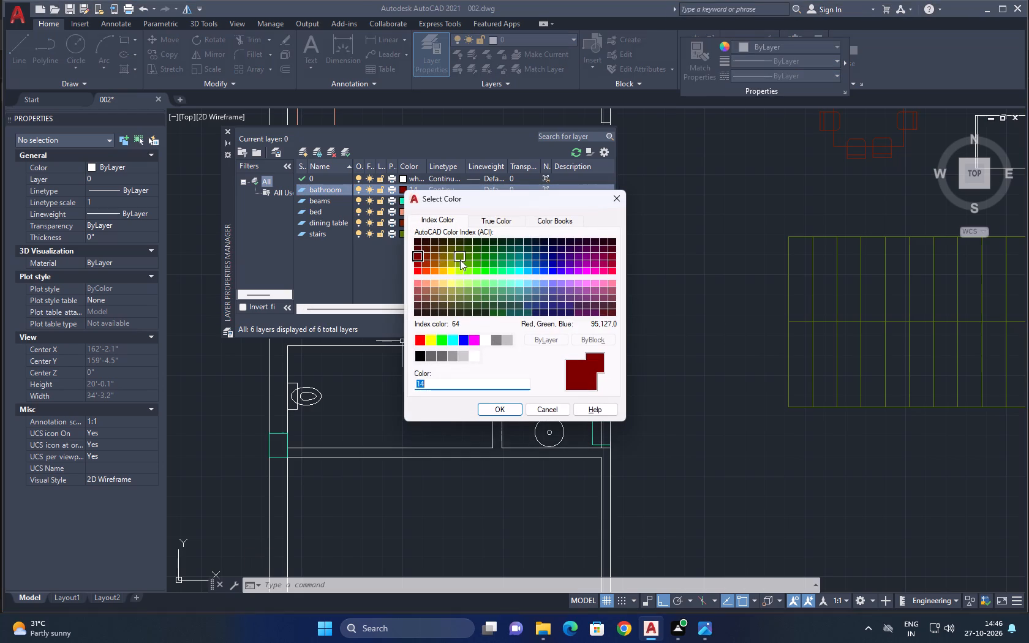
{"action": "left_click", "coordinate": [449, 254]}
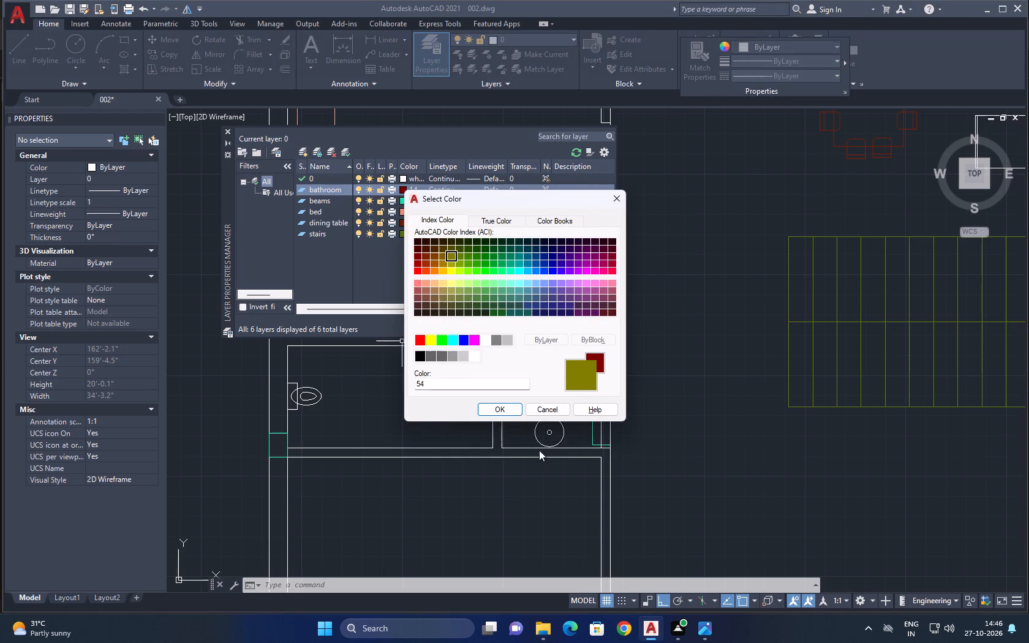
{"action": "left_click", "coordinate": [484, 409]}
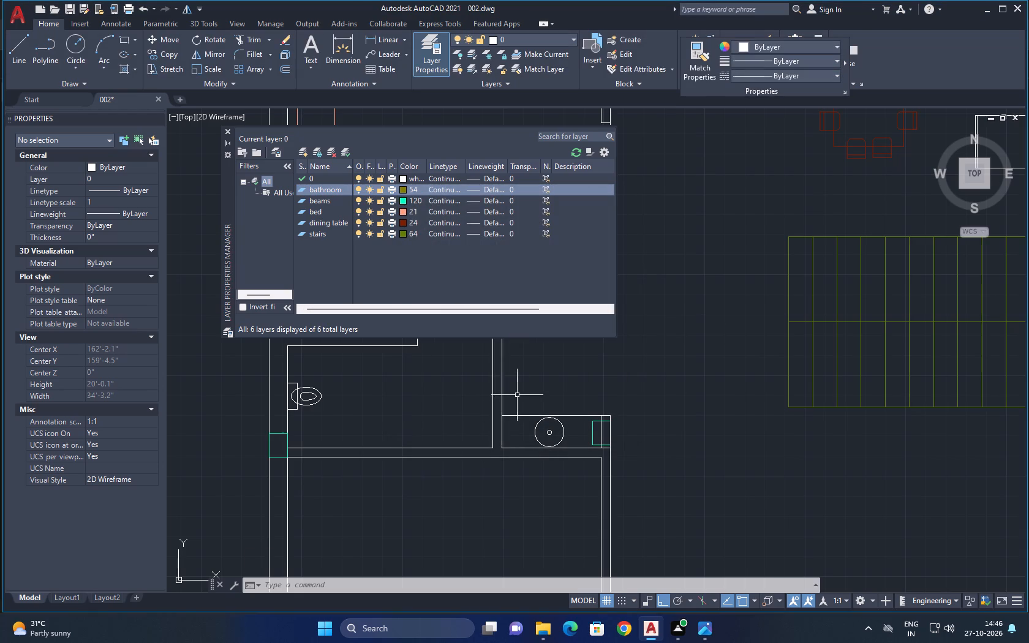
{"action": "left_click", "coordinate": [227, 130]}
Move both toilets, in the upper and lower bathrooms, onto the bathroom layer.
{"action": "left_click", "coordinate": [337, 426]}
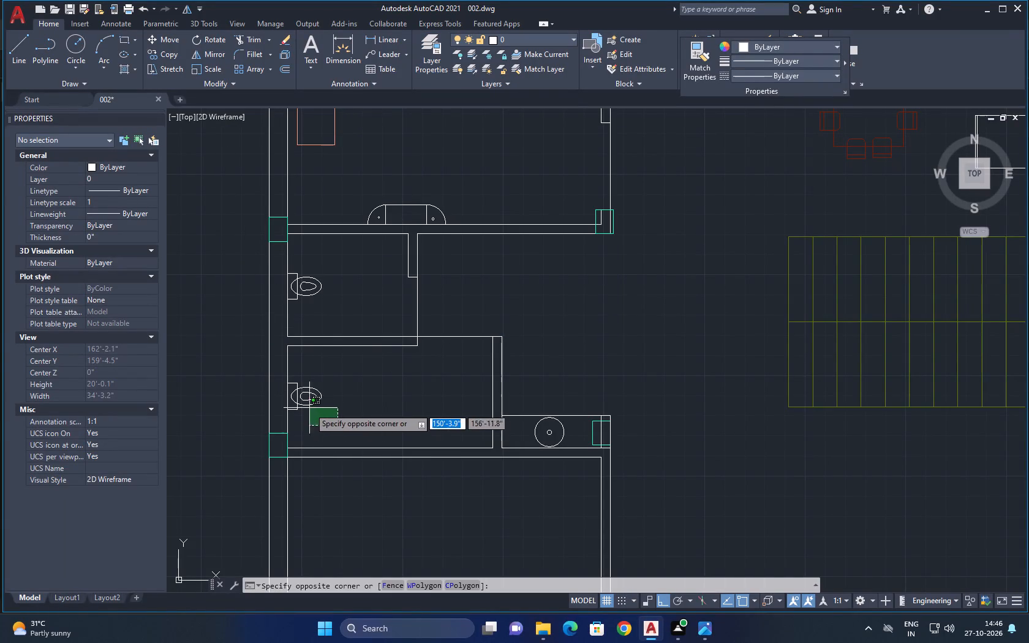
{"action": "left_click", "coordinate": [296, 374]}
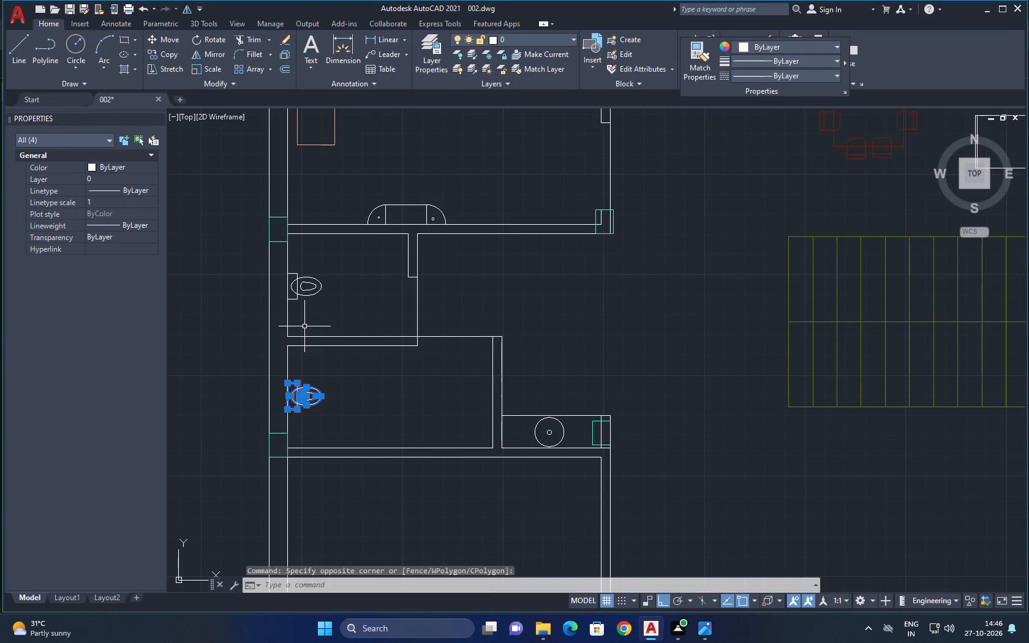
{"action": "left_click", "coordinate": [315, 326]}
{"action": "left_click", "coordinate": [295, 258]}
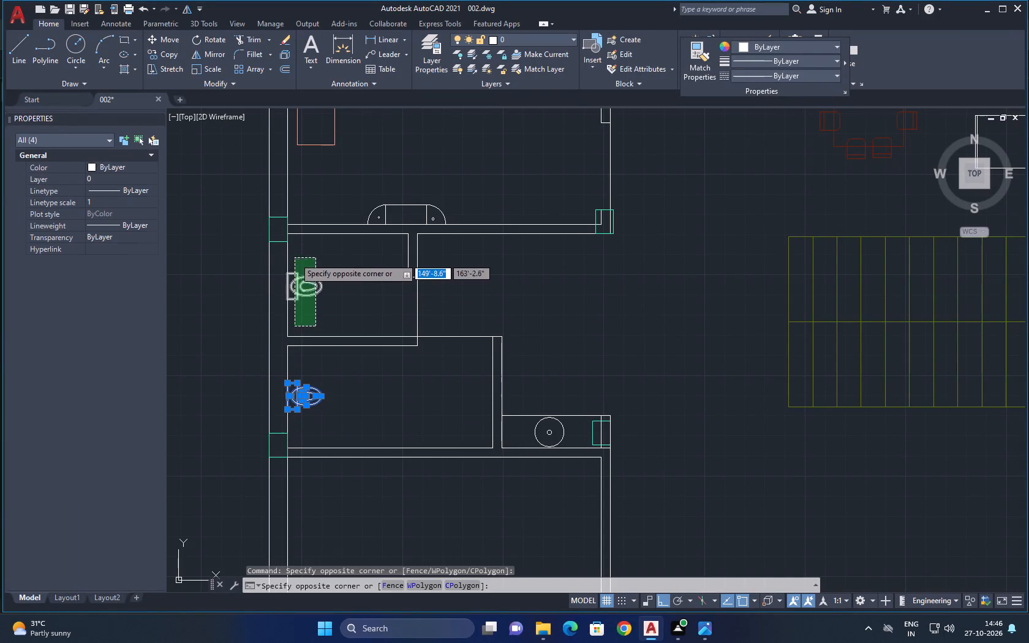
{"action": "left_click", "coordinate": [124, 178]}
{"action": "left_click", "coordinate": [124, 178]}
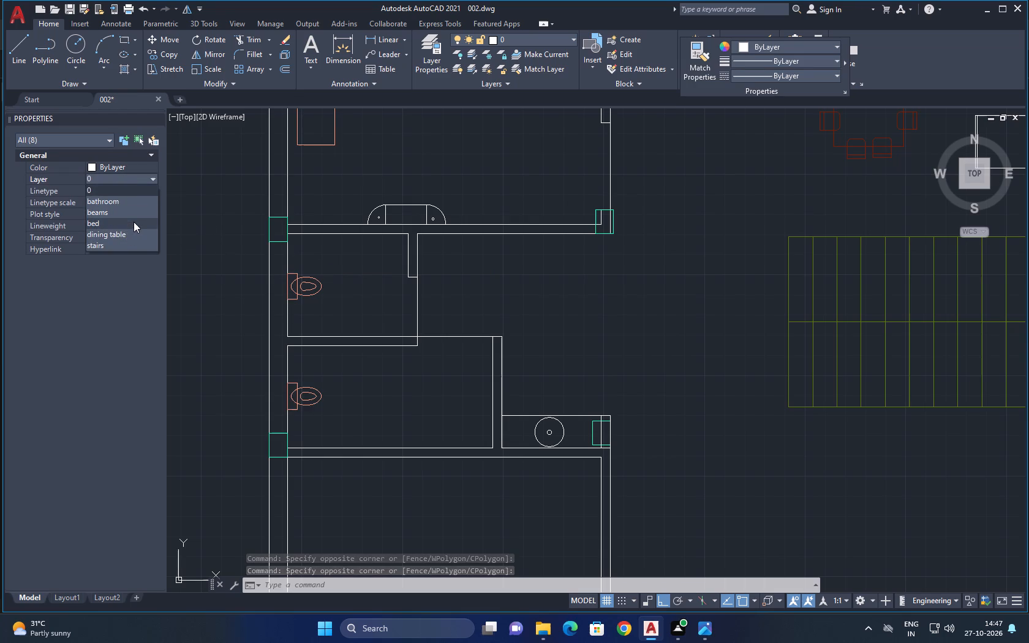
{"action": "left_click", "coordinate": [137, 206]}
{"action": "left_click", "coordinate": [687, 349]}
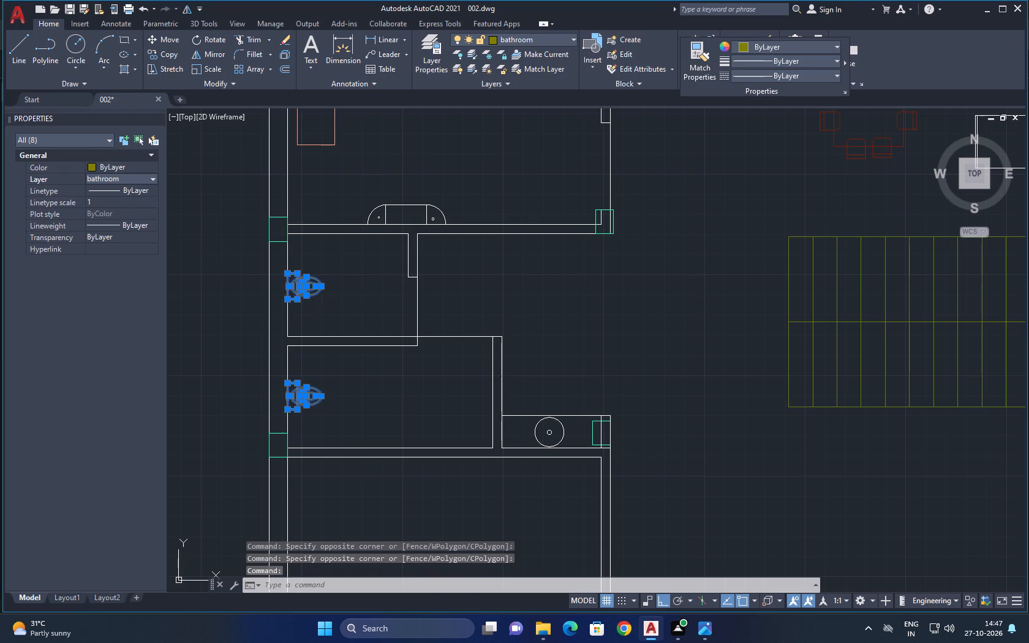
{"action": "key", "text": "Escape"}
{"action": "key", "text": "Escape"}
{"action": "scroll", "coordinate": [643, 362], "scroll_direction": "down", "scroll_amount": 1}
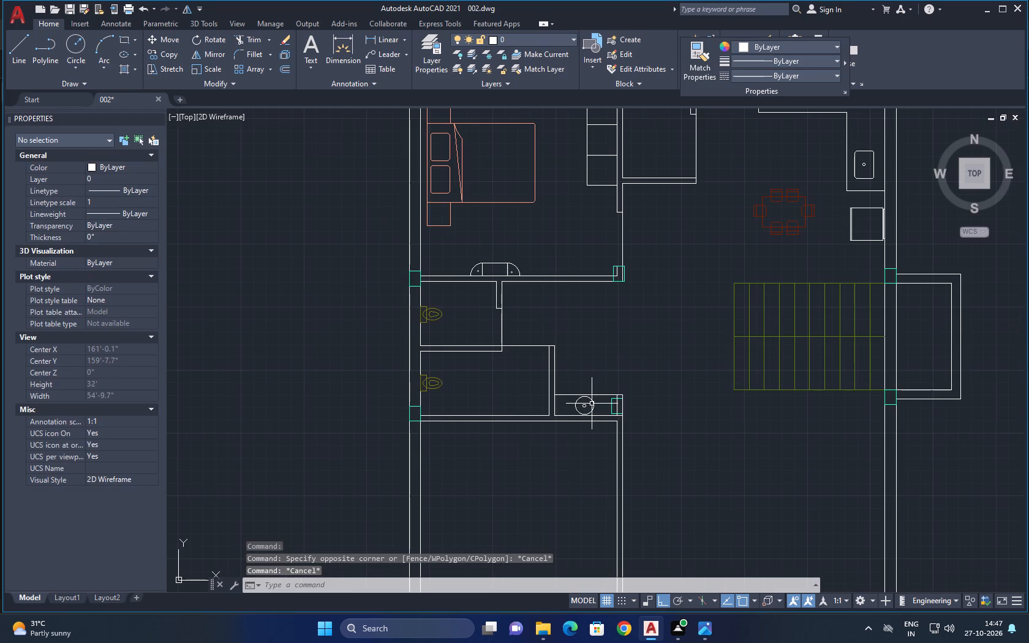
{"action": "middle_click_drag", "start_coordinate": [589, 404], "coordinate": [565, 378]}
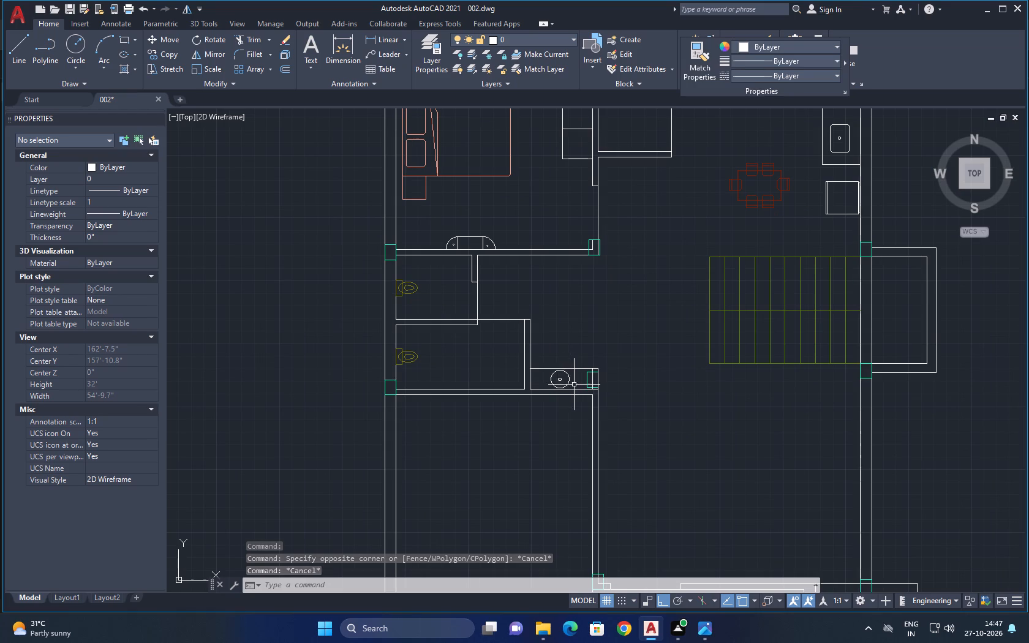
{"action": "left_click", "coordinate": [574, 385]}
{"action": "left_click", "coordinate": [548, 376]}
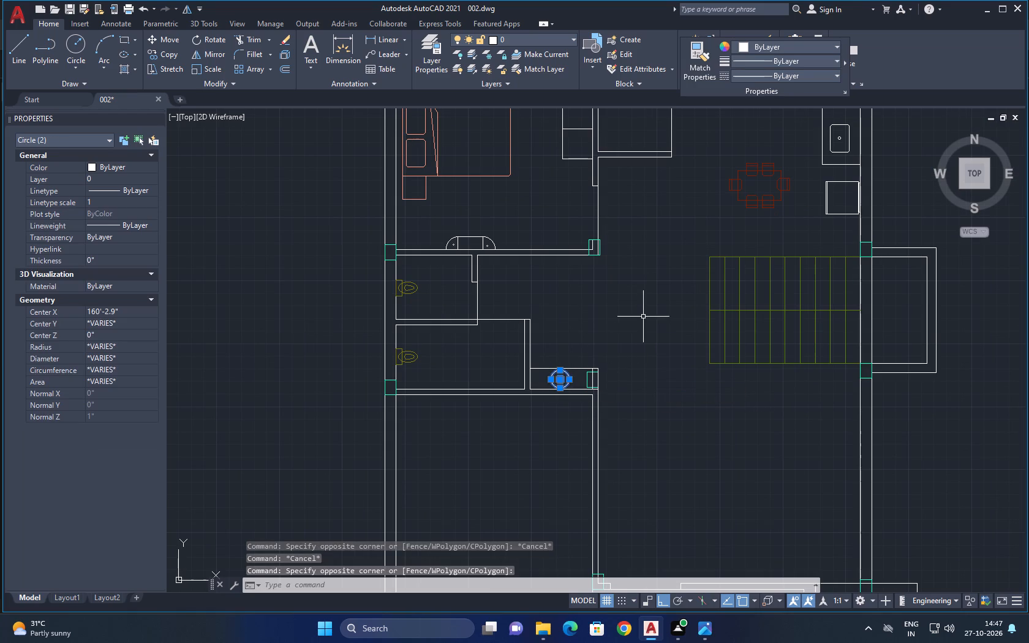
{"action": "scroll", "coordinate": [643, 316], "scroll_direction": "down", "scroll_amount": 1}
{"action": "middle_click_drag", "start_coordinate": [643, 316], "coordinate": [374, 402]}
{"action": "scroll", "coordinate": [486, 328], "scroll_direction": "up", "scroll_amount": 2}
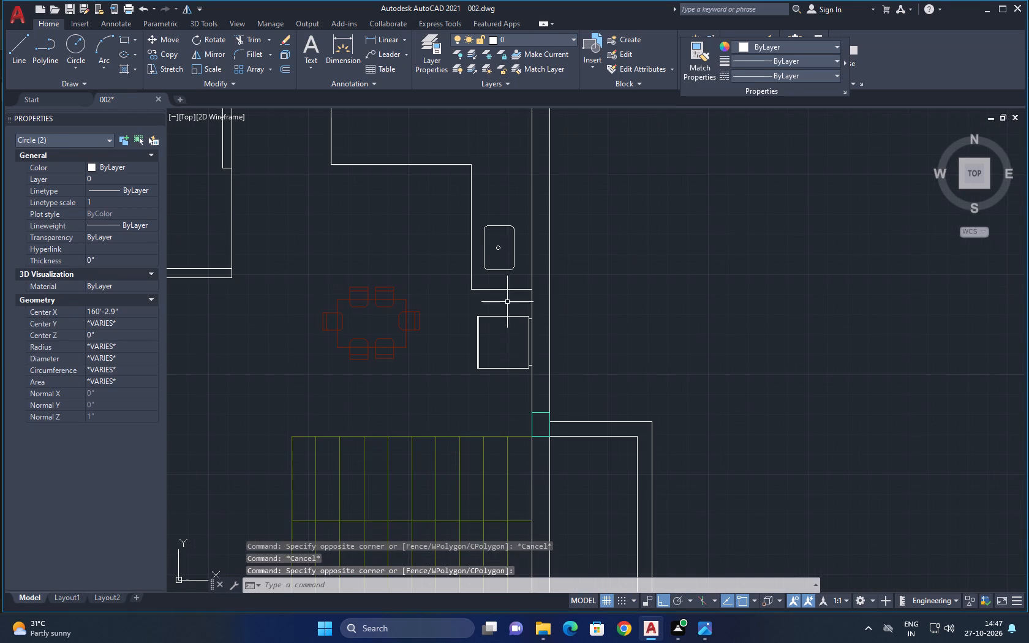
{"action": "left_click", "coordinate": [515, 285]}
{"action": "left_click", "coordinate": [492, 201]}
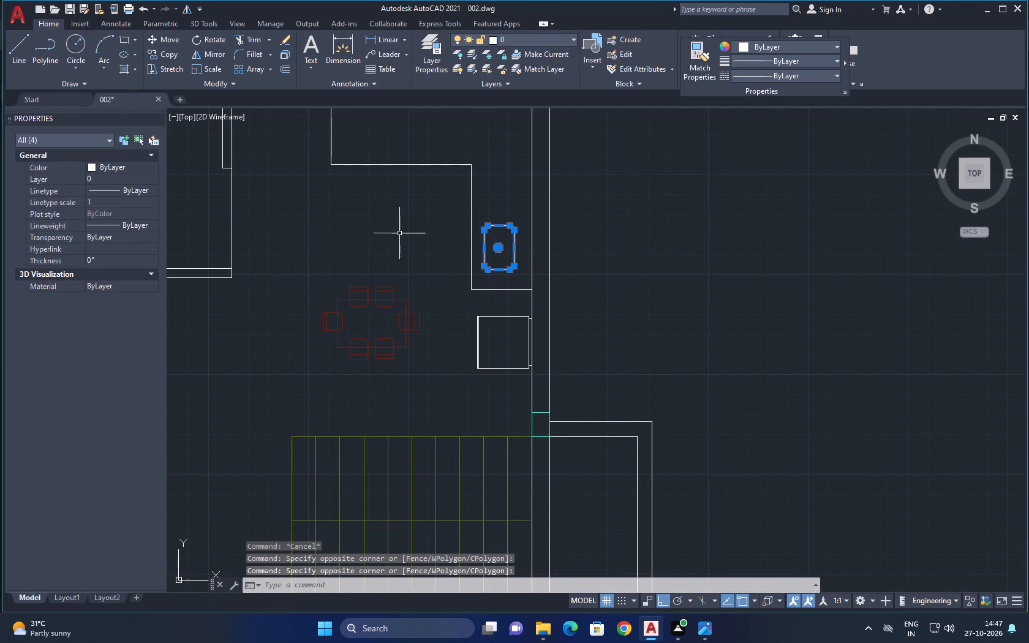
Create a new layer named washbasin and give it index colour 106.
{"action": "left_click", "coordinate": [426, 54]}
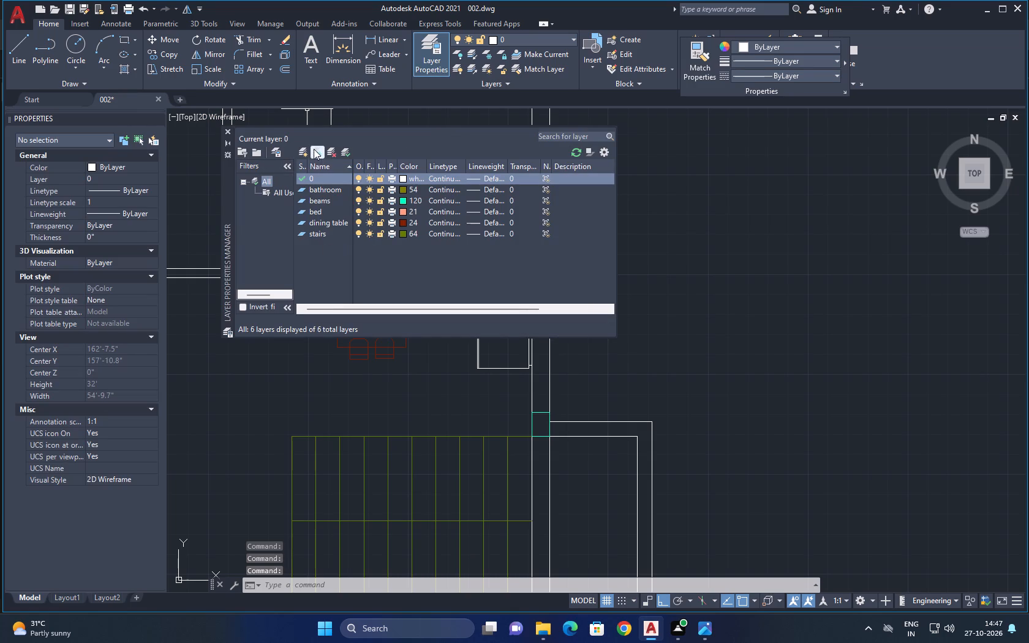
{"action": "left_click", "coordinate": [304, 149]}
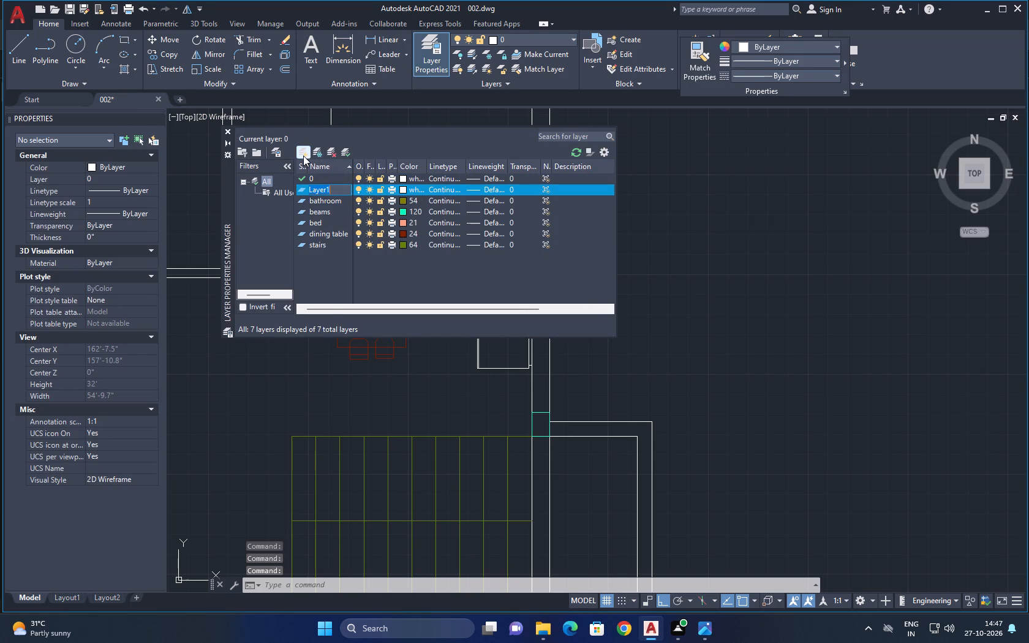
{"action": "type", "text": "wash"}
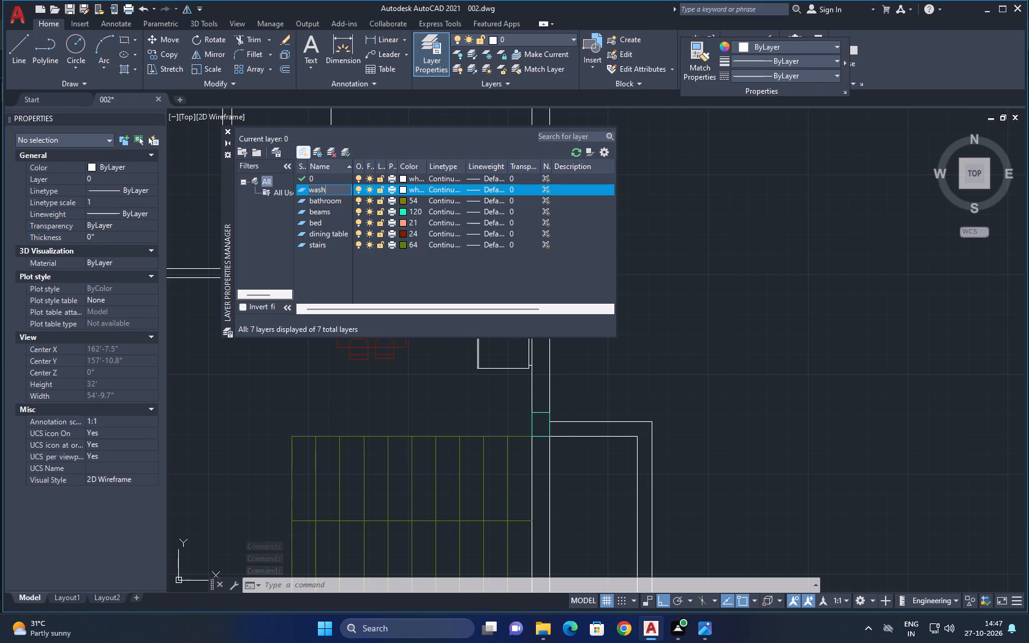
{"action": "key", "text": "b"}
{"action": "type", "text": "asin"}
{"action": "left_click", "coordinate": [401, 192]}
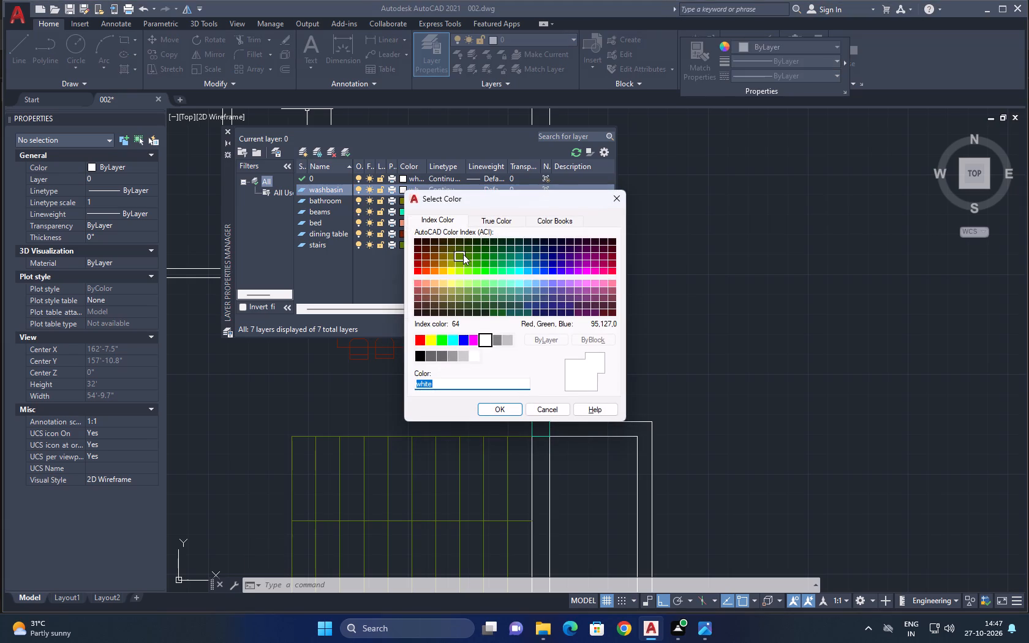
{"action": "left_click", "coordinate": [494, 252]}
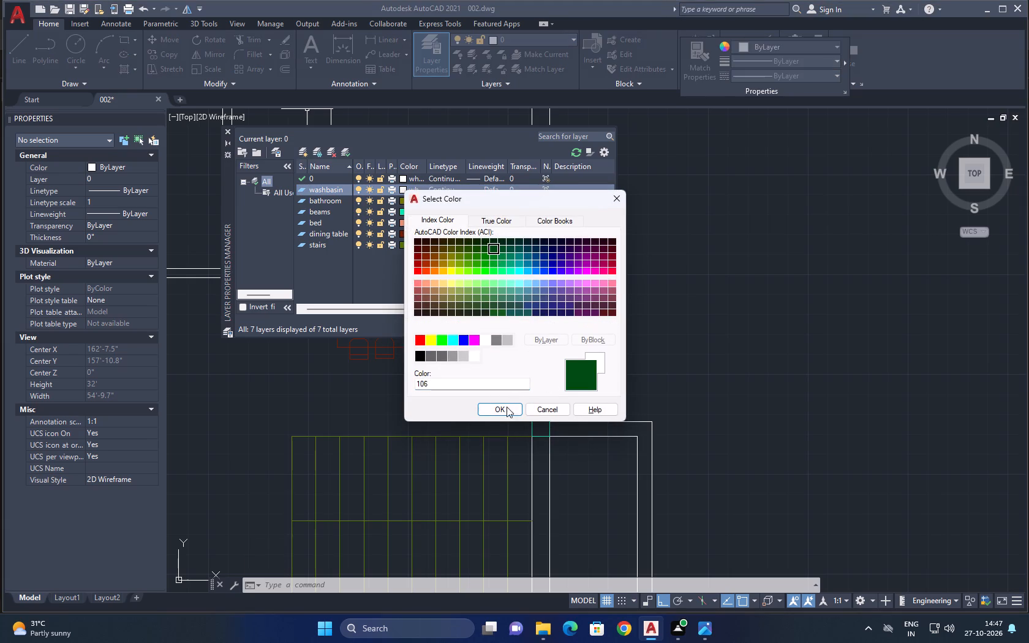
{"action": "left_click", "coordinate": [507, 407]}
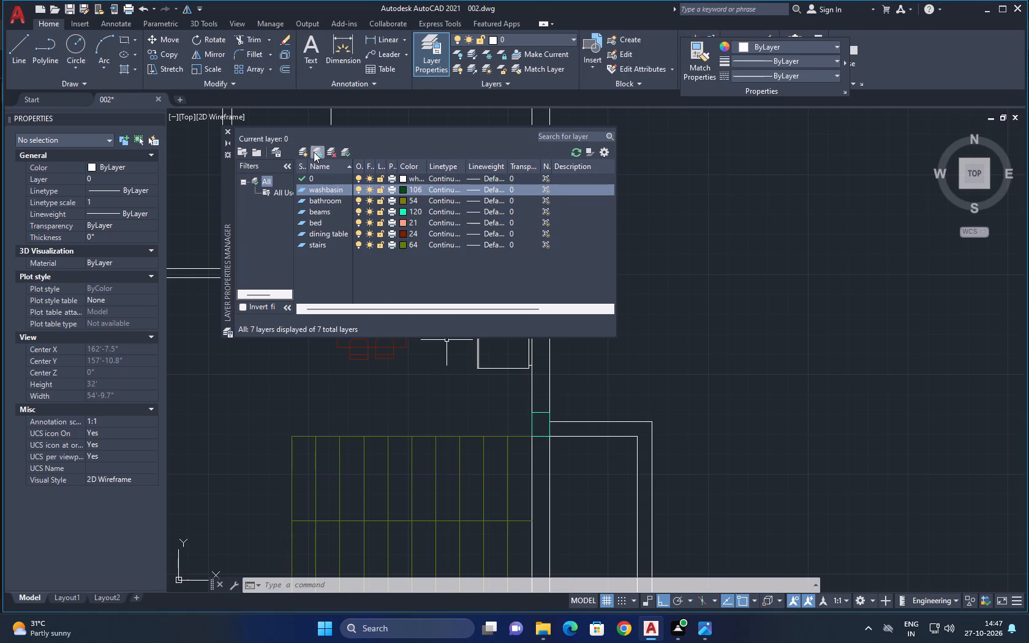
Create a new layer named cupboard and give it index colour 164.
{"action": "left_click", "coordinate": [304, 149]}
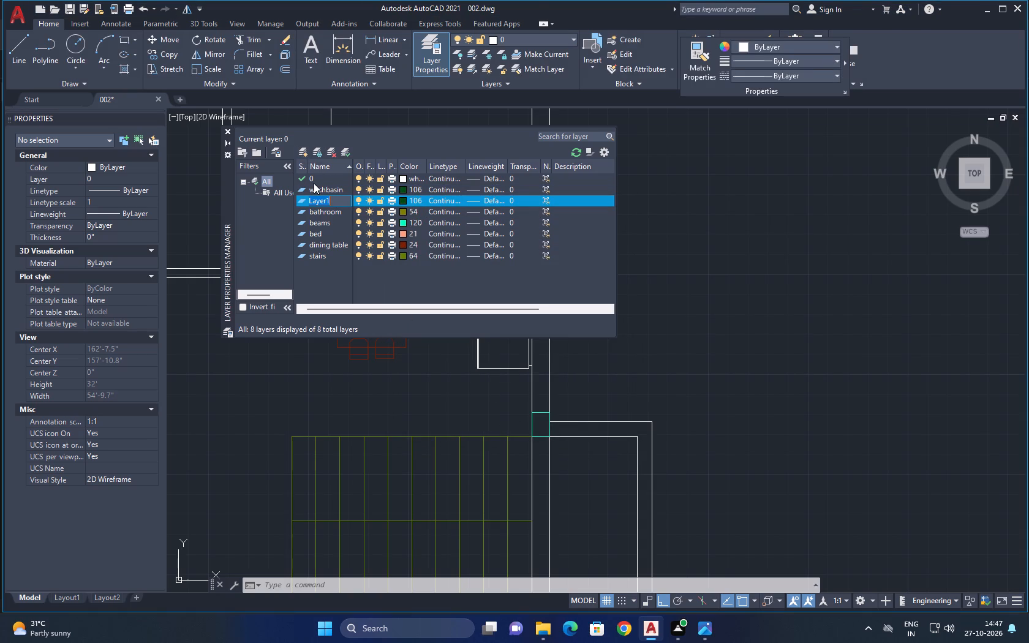
{"action": "type", "text": "cup"}
{"action": "type", "text": "board"}
{"action": "left_click", "coordinate": [406, 203]}
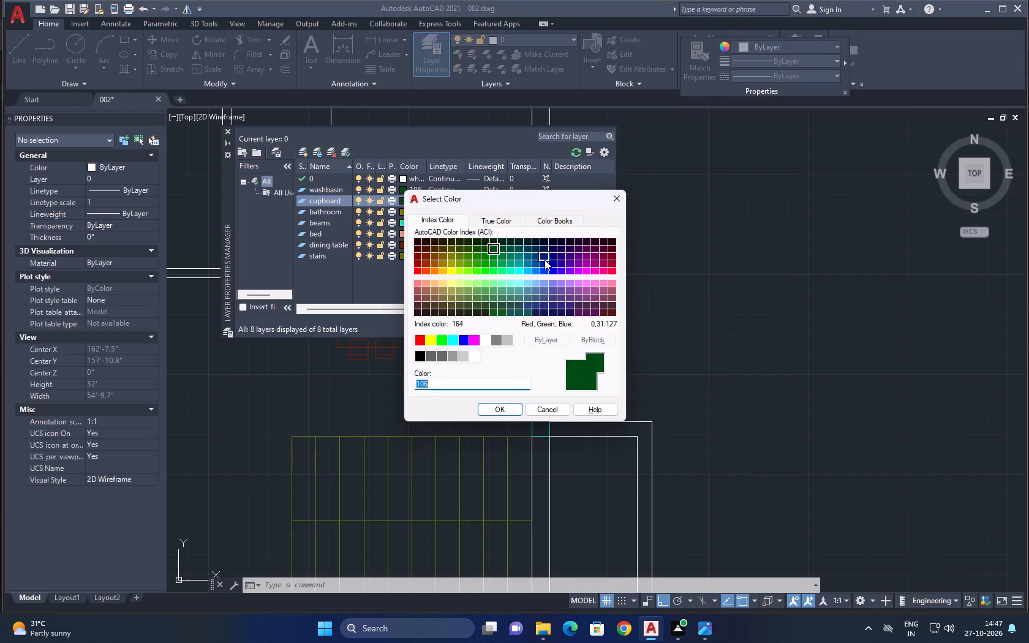
{"action": "left_click", "coordinate": [549, 258]}
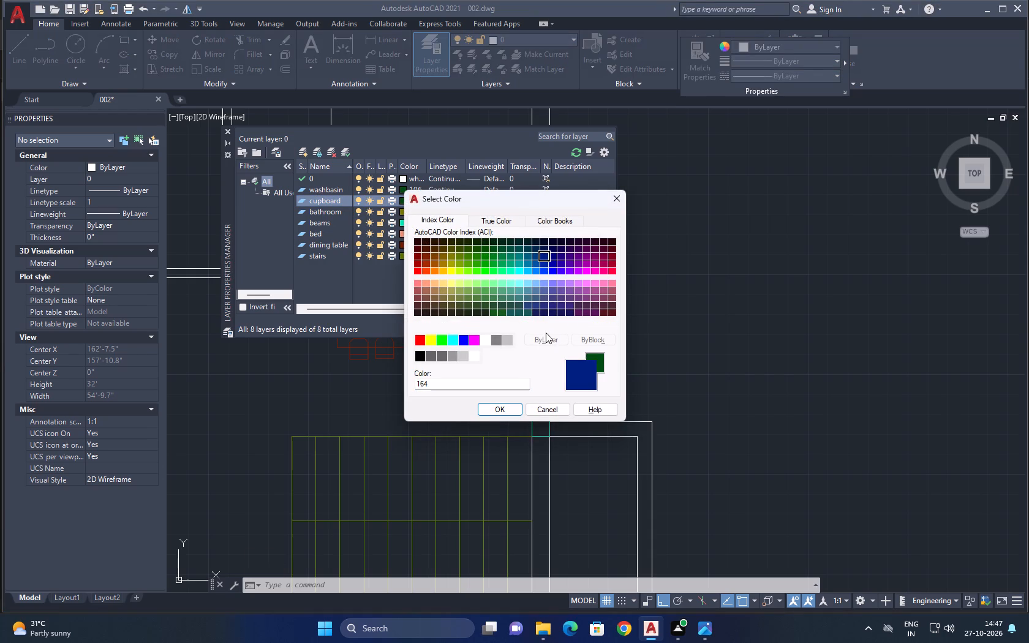
{"action": "left_click", "coordinate": [514, 405]}
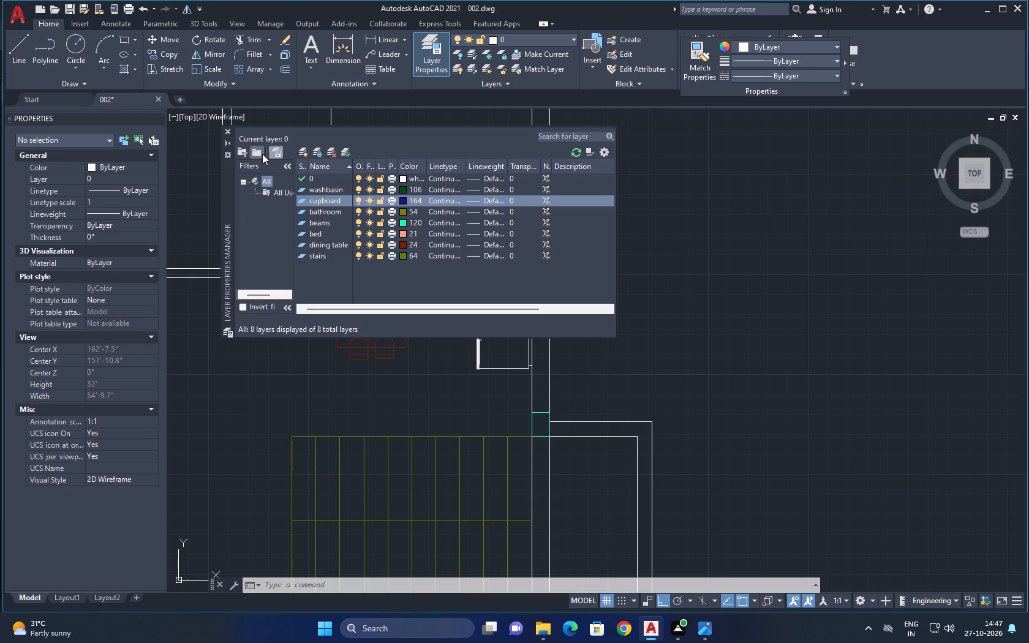
{"action": "left_click", "coordinate": [225, 130]}
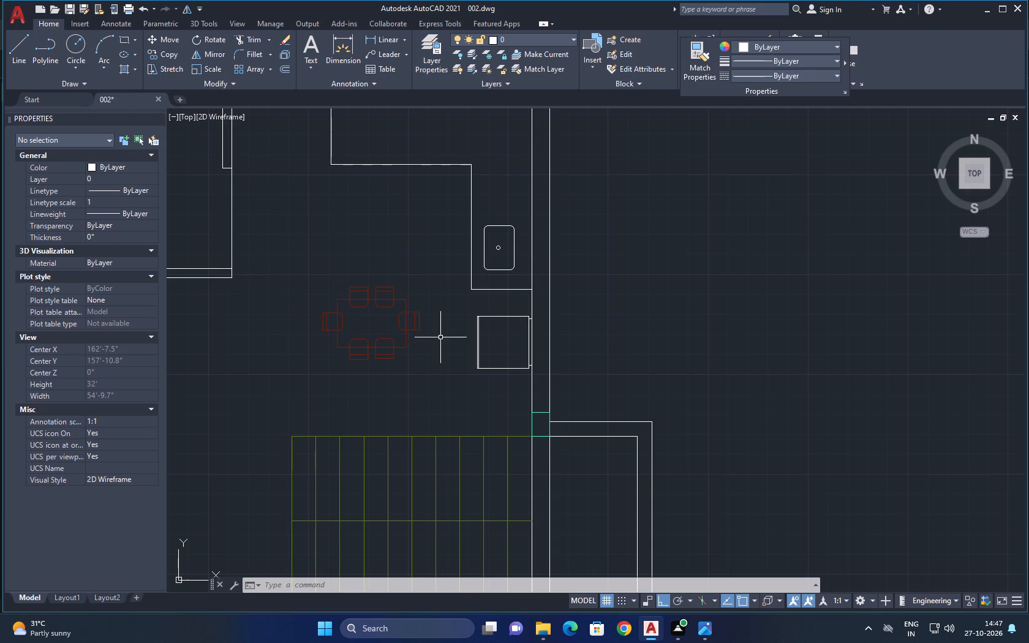
Move the rounded rectangular kitchen sink and the round basin beside the lower bathroom onto the washbasin layer.
{"action": "left_click", "coordinate": [513, 283]}
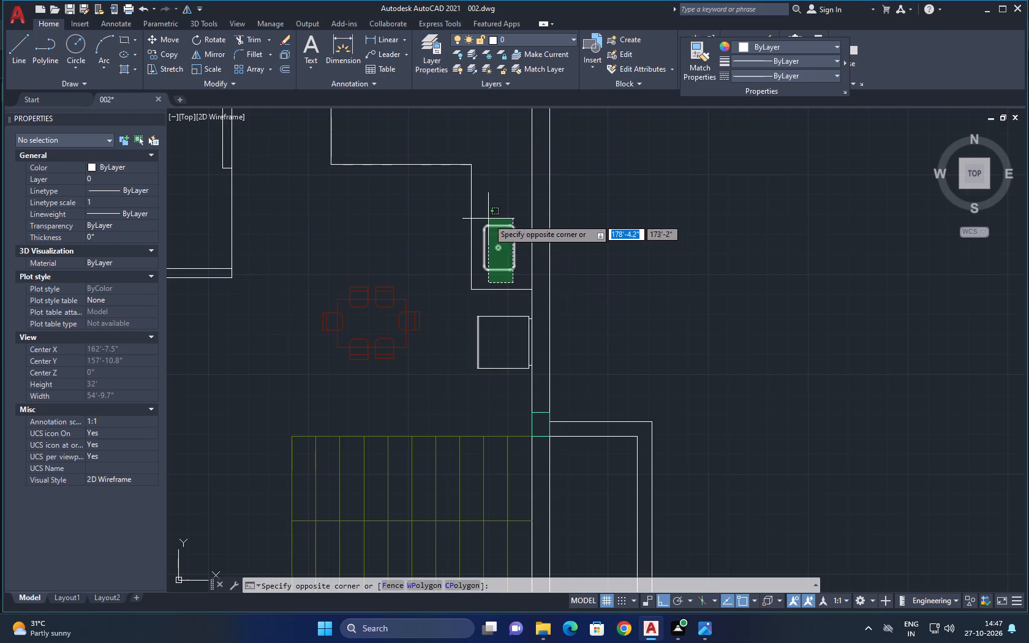
{"action": "left_click", "coordinate": [488, 219]}
{"action": "scroll", "coordinate": [394, 300], "scroll_direction": "down", "scroll_amount": 1}
{"action": "middle_click_drag", "start_coordinate": [394, 298], "coordinate": [604, 178]}
{"action": "scroll", "coordinate": [380, 412], "scroll_direction": "up", "scroll_amount": 2}
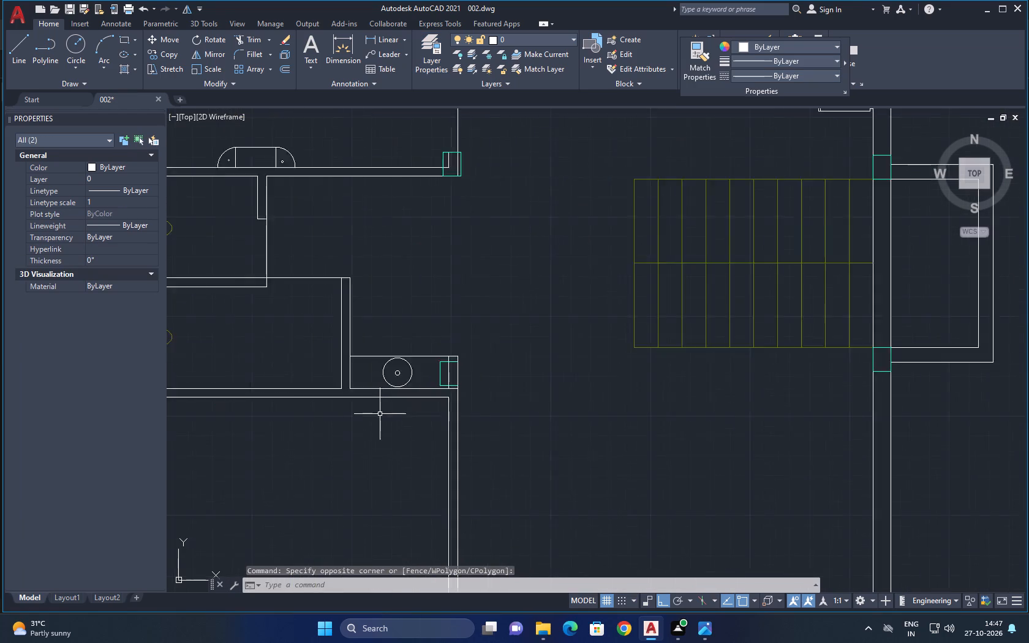
{"action": "scroll", "coordinate": [380, 415], "scroll_direction": "up", "scroll_amount": 3}
{"action": "scroll", "coordinate": [459, 328], "scroll_direction": "down", "scroll_amount": 2}
{"action": "left_click", "coordinate": [503, 283]}
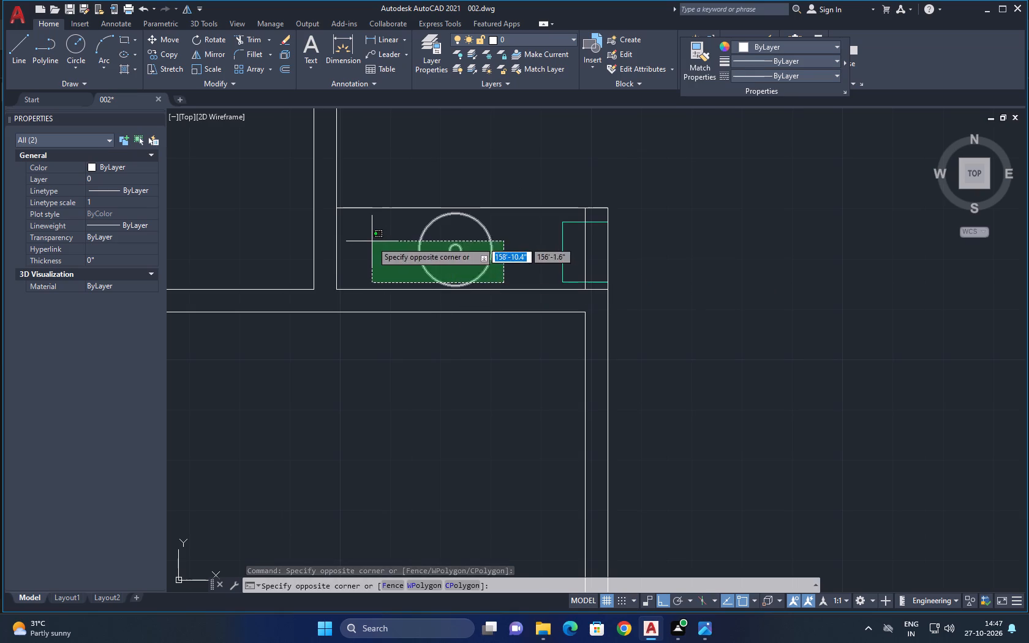
{"action": "left_click", "coordinate": [372, 241]}
{"action": "left_click", "coordinate": [154, 181]}
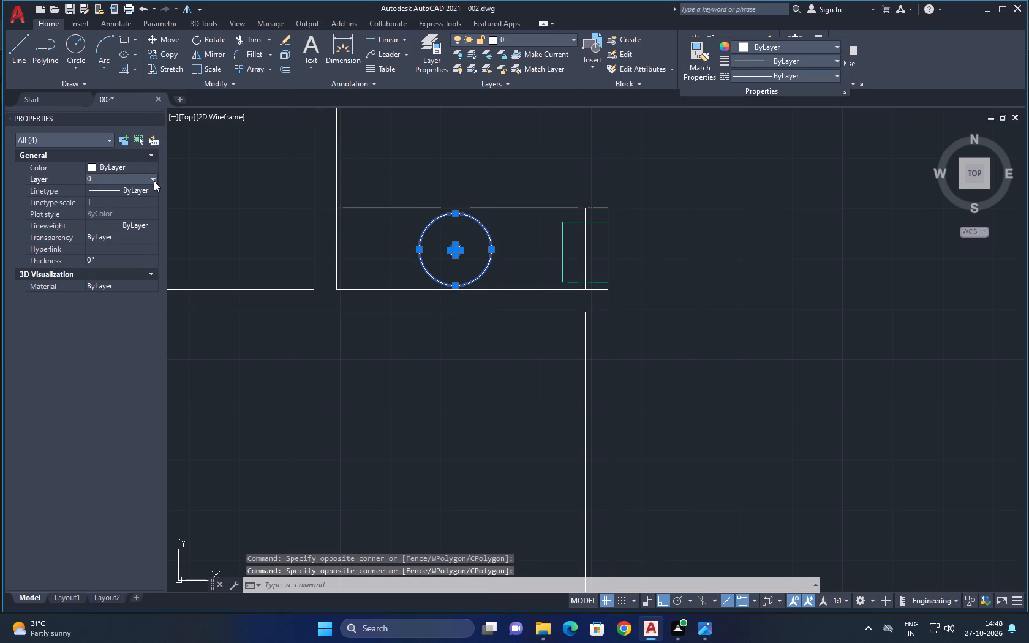
{"action": "left_click", "coordinate": [154, 181]}
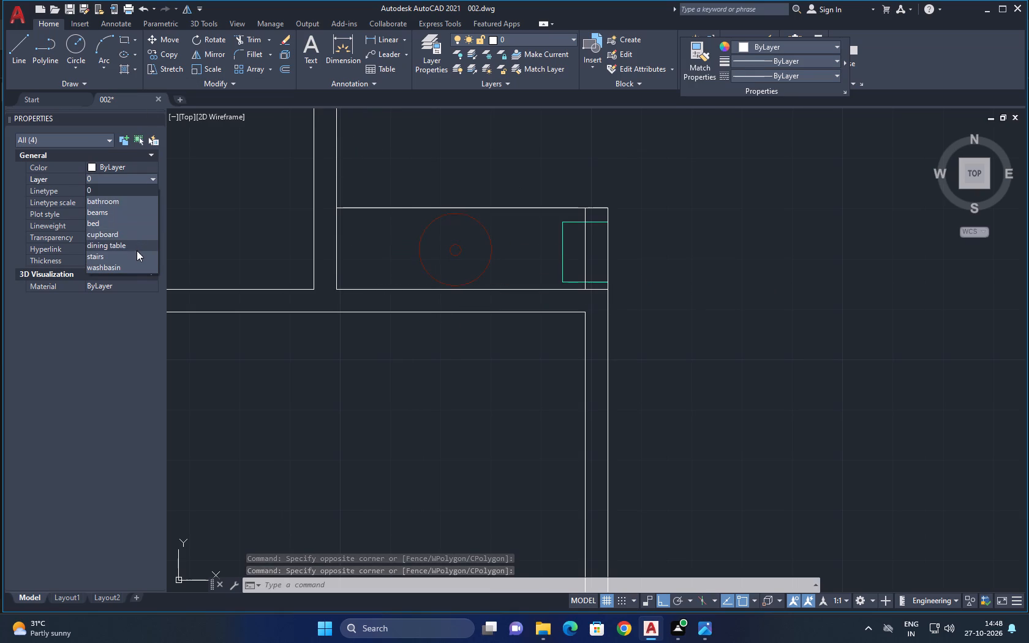
{"action": "left_click", "coordinate": [130, 267]}
{"action": "scroll", "coordinate": [426, 148], "scroll_direction": "down", "scroll_amount": 1}
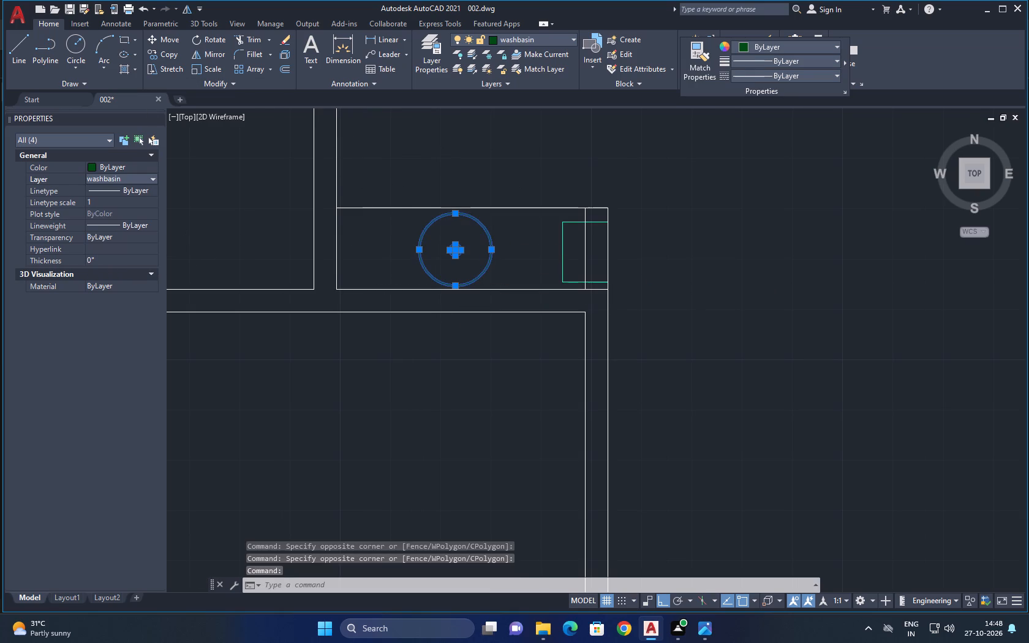
{"action": "middle_click_drag", "start_coordinate": [426, 148], "coordinate": [389, 429]}
{"action": "left_click", "coordinate": [443, 413]}
{"action": "key", "text": "Escape"}
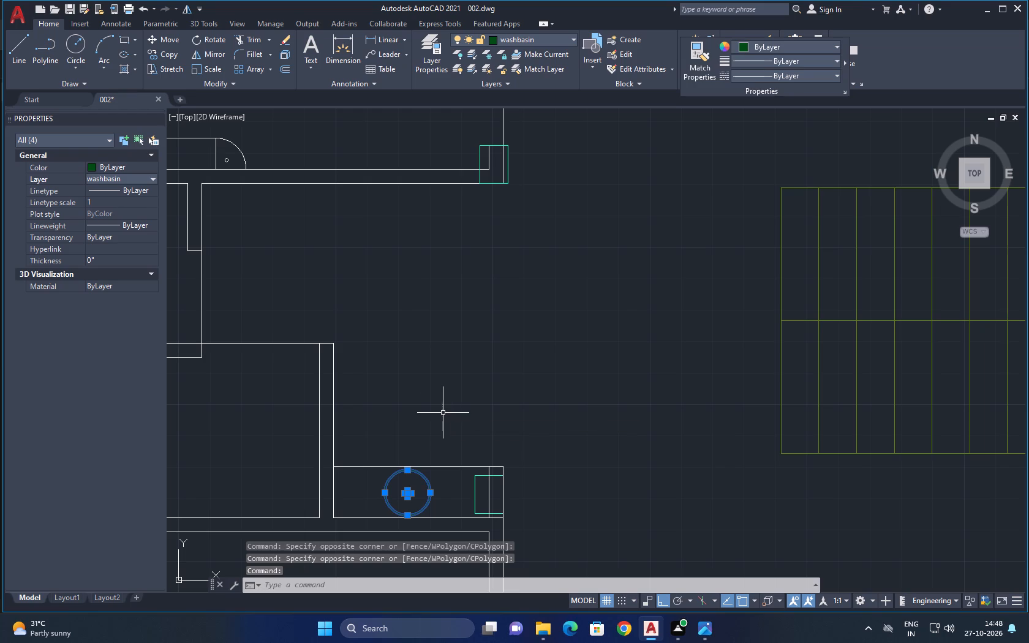
{"action": "scroll", "coordinate": [441, 343], "scroll_direction": "down", "scroll_amount": 2}
{"action": "middle_click_drag", "start_coordinate": [441, 342], "coordinate": [424, 402]}
{"action": "key", "text": "Escape"}
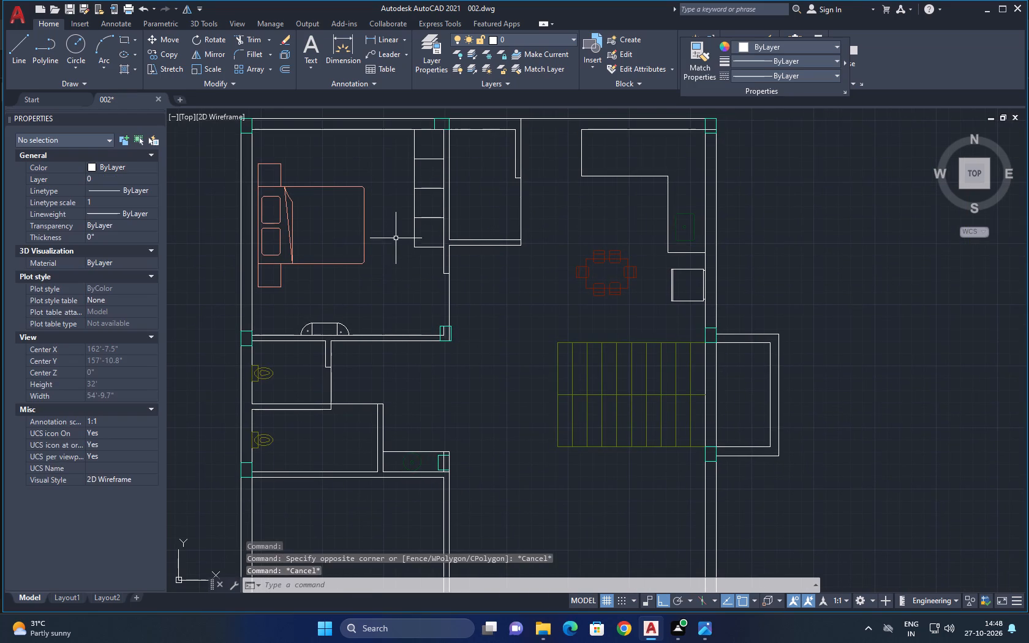
Move the outline and divider lines of the four-compartment cupboard in the upper bedroom onto the cupboard layer.
{"action": "scroll", "coordinate": [400, 235], "scroll_direction": "up", "scroll_amount": 1}
{"action": "middle_click_drag", "start_coordinate": [400, 235], "coordinate": [391, 356]}
{"action": "left_click_drag", "start_coordinate": [422, 408], "coordinate": [425, 385]}
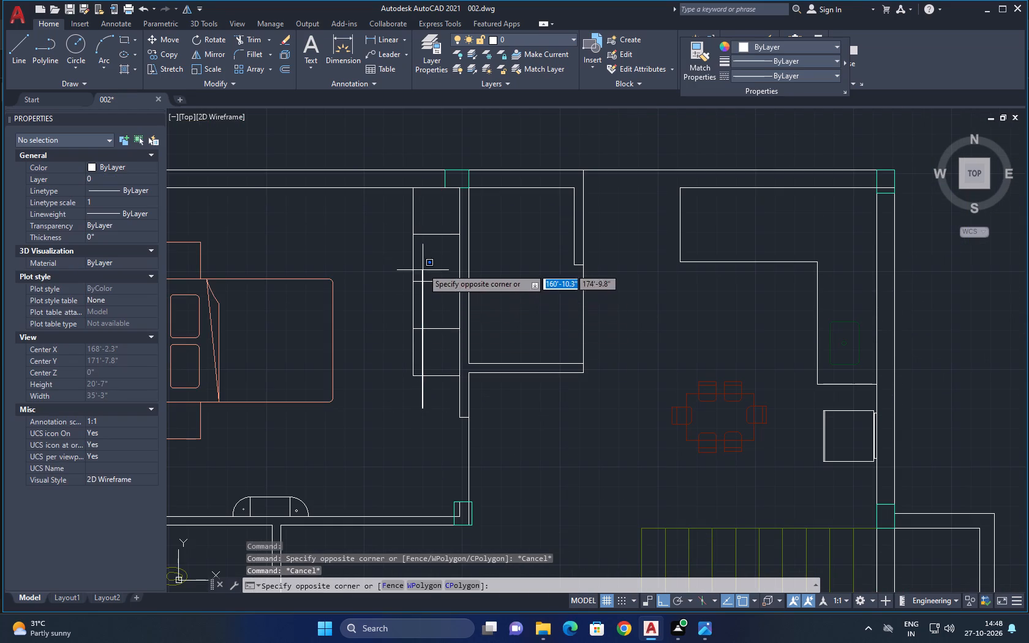
{"action": "left_click", "coordinate": [405, 208]}
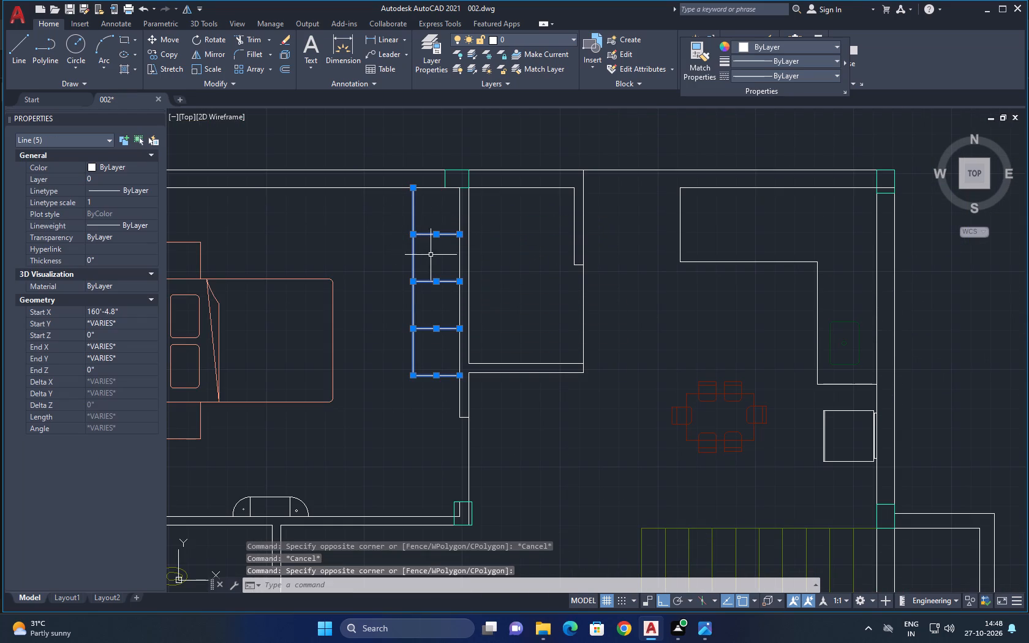
{"action": "left_click", "coordinate": [461, 356]}
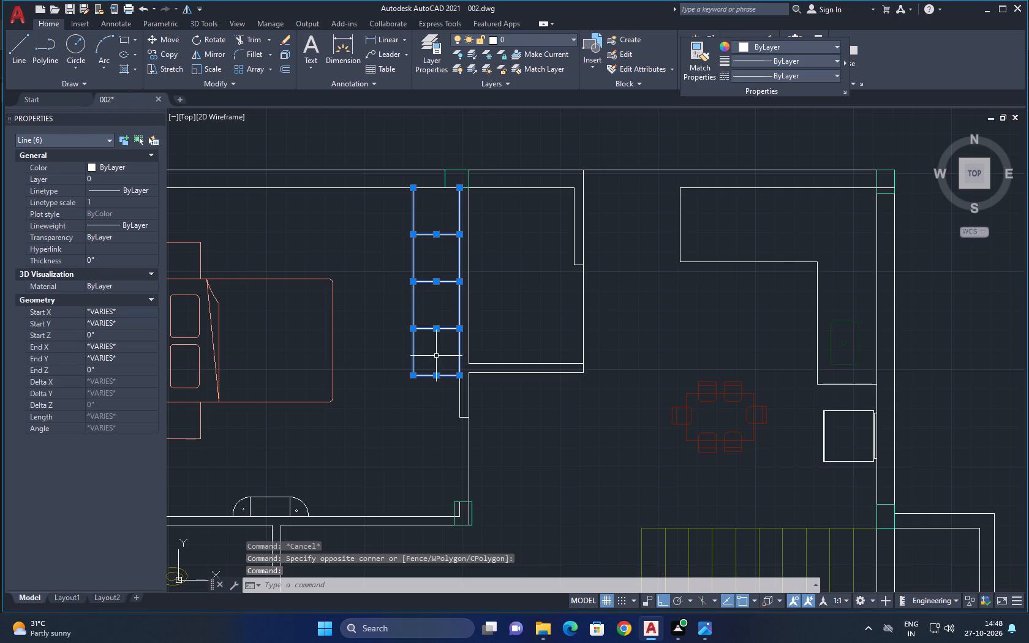
{"action": "left_click", "coordinate": [431, 189]}
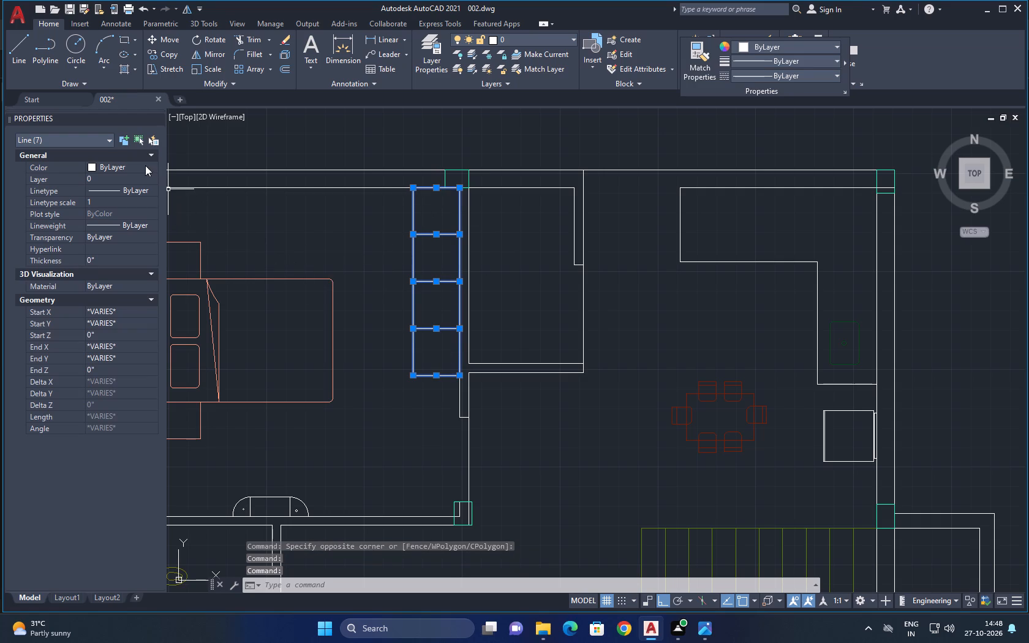
{"action": "left_click", "coordinate": [131, 178]}
{"action": "left_click", "coordinate": [131, 178]}
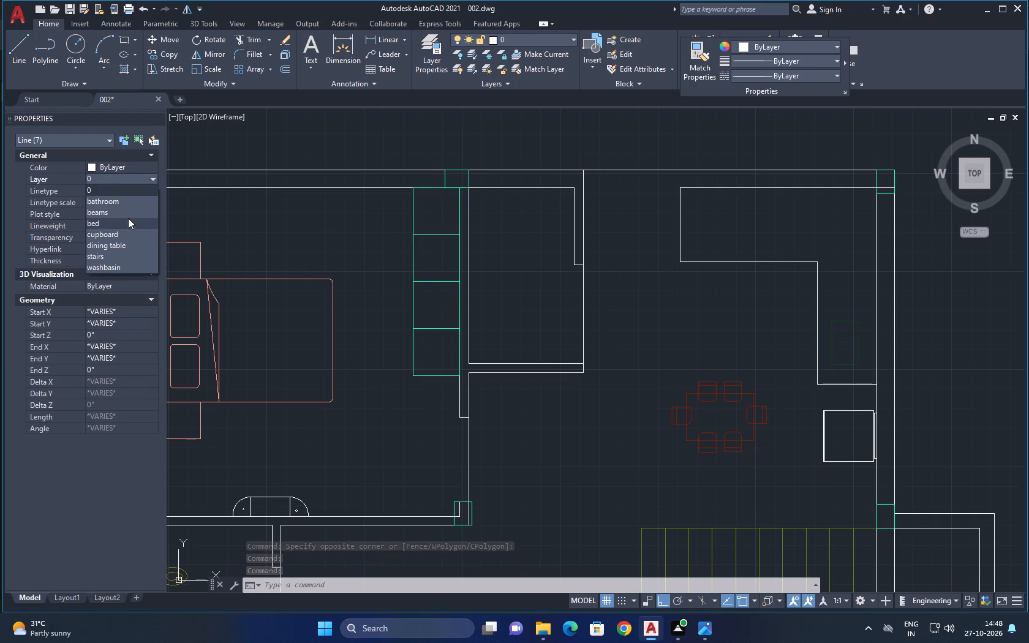
{"action": "left_click", "coordinate": [125, 231]}
{"action": "key", "text": "Escape"}
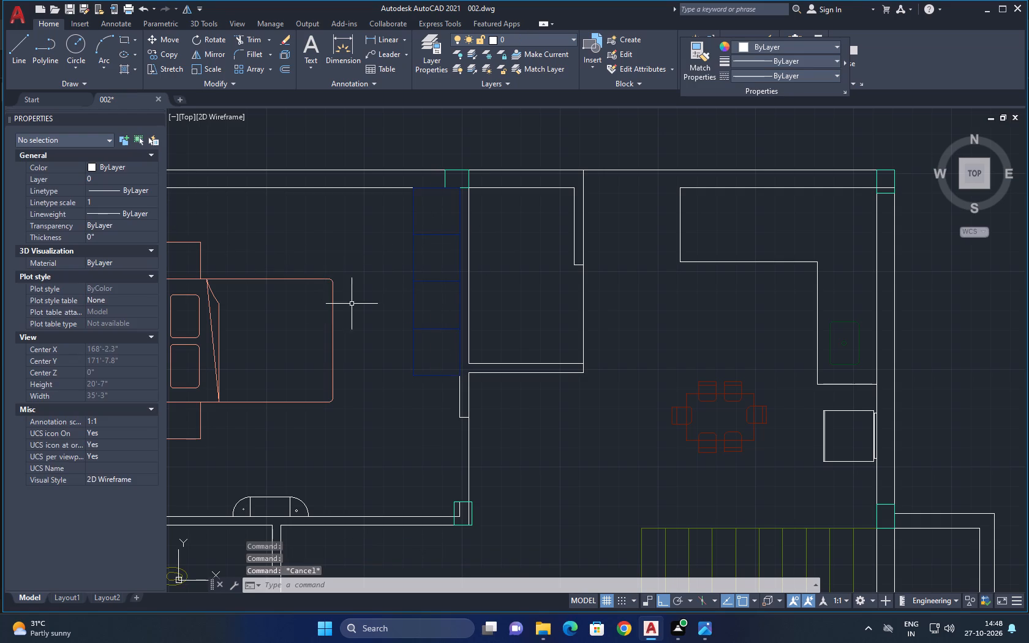
Move the round-ended unit's rectangle and two arcs straight up, away from the bedroom's lower wall, leaving its small circles in place.
{"action": "scroll", "coordinate": [368, 307], "scroll_direction": "down", "scroll_amount": 3}
{"action": "scroll", "coordinate": [417, 363], "scroll_direction": "up", "scroll_amount": 2}
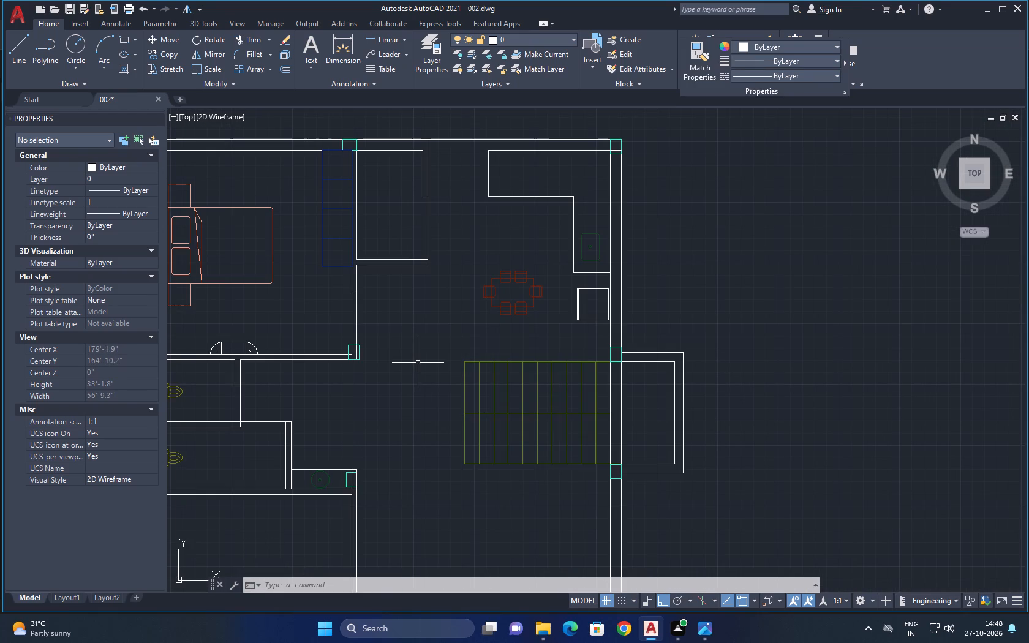
{"action": "middle_click_drag", "start_coordinate": [418, 363], "coordinate": [557, 308]}
{"action": "left_click", "coordinate": [416, 288]}
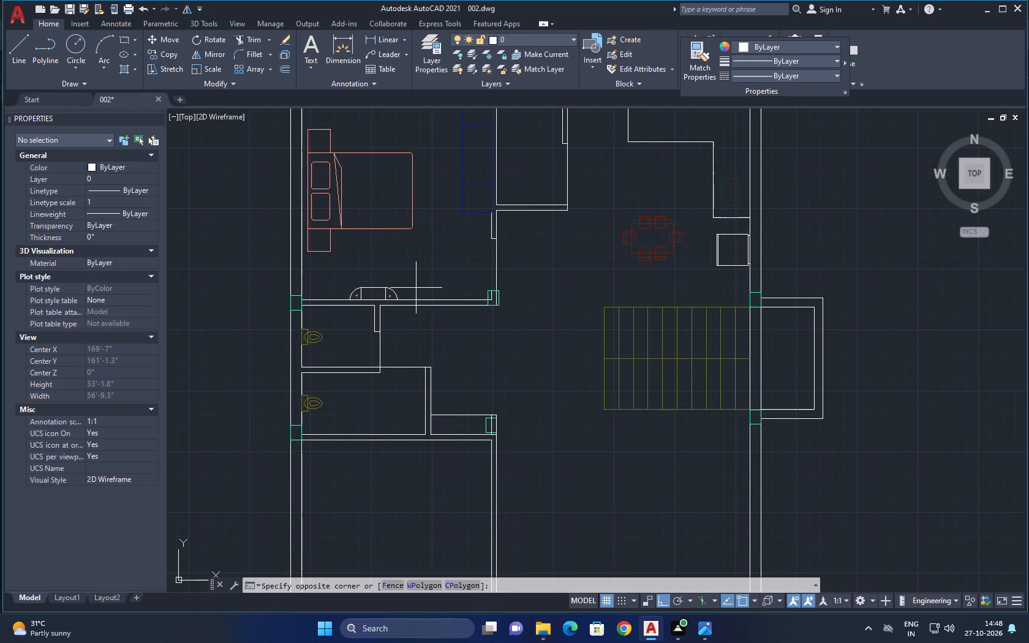
{"action": "left_click", "coordinate": [334, 292]}
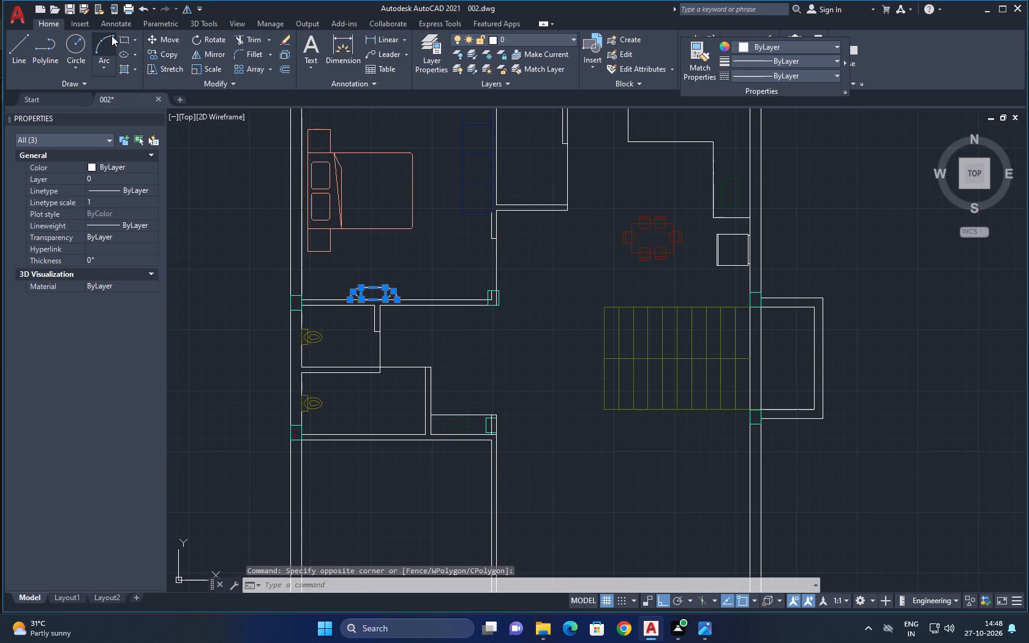
{"action": "left_click", "coordinate": [156, 36]}
{"action": "scroll", "coordinate": [356, 258], "scroll_direction": "up", "scroll_amount": 3}
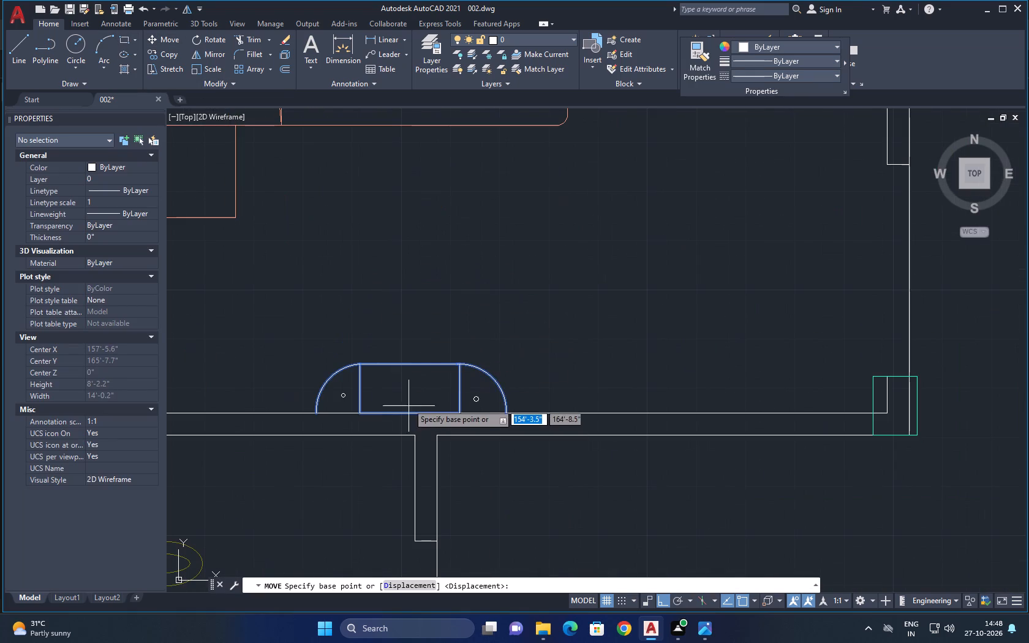
{"action": "left_click", "coordinate": [411, 386]}
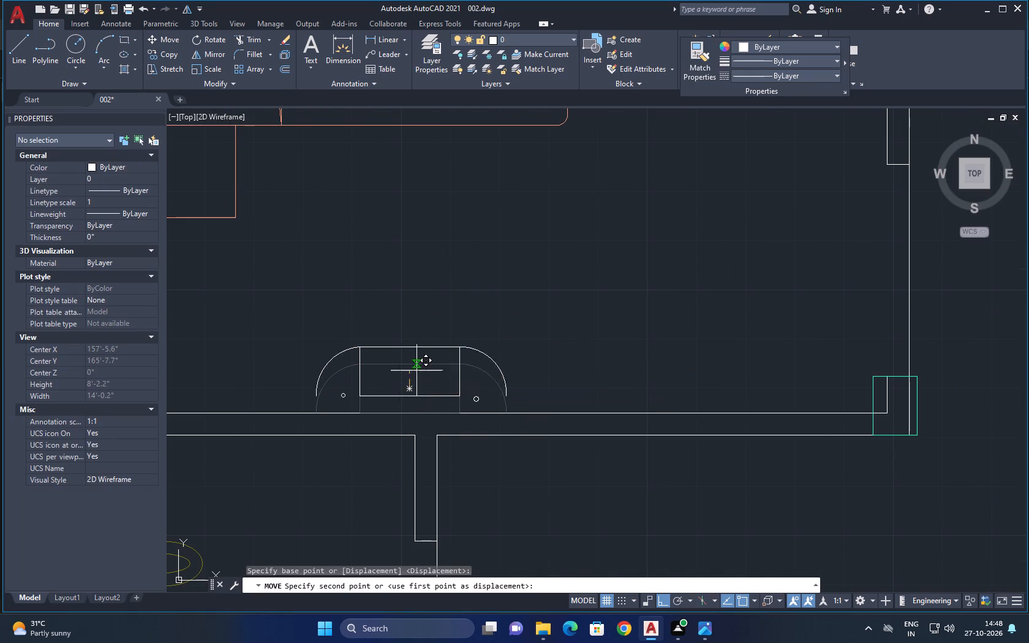
{"action": "left_click", "coordinate": [420, 344]}
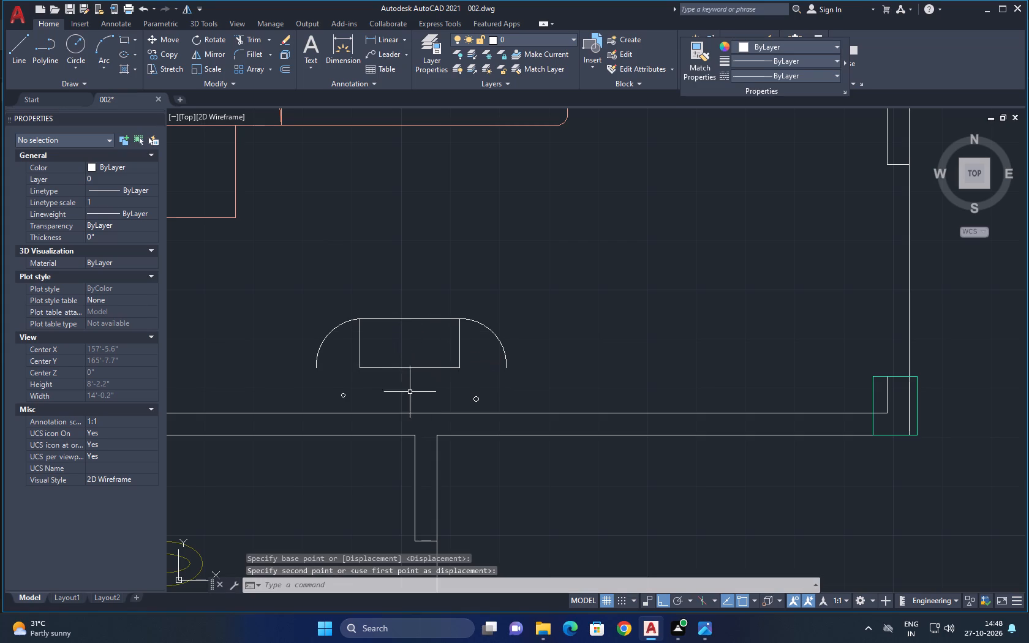
Move the two small circles straight up about 9 inches, into the rounded ends of the dressing unit in the upper bedroom.
{"action": "left_click", "coordinate": [476, 400]}
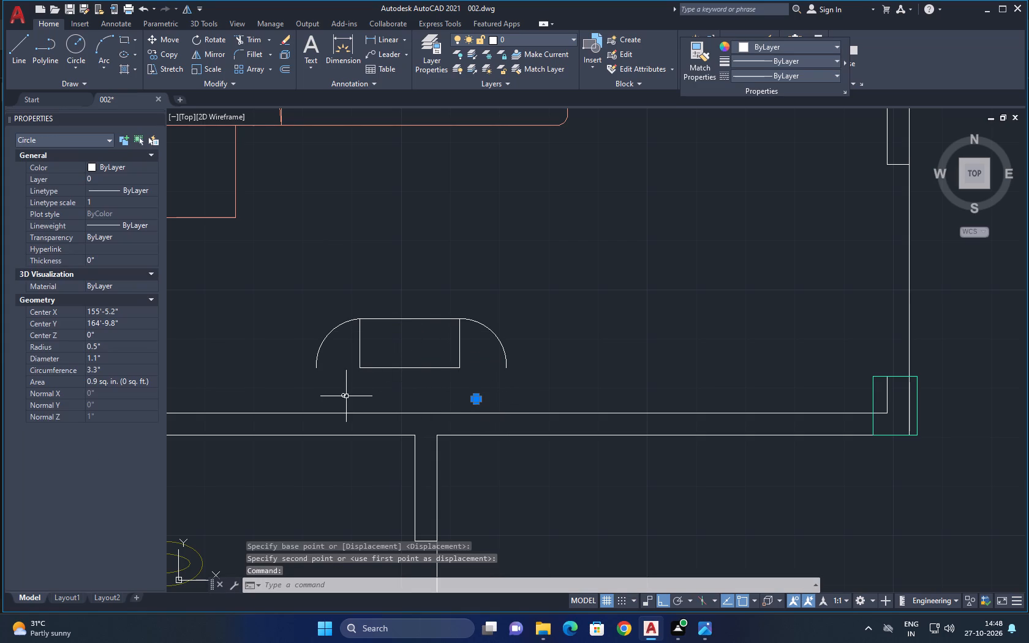
{"action": "left_click", "coordinate": [346, 396]}
{"action": "left_click", "coordinate": [165, 39]}
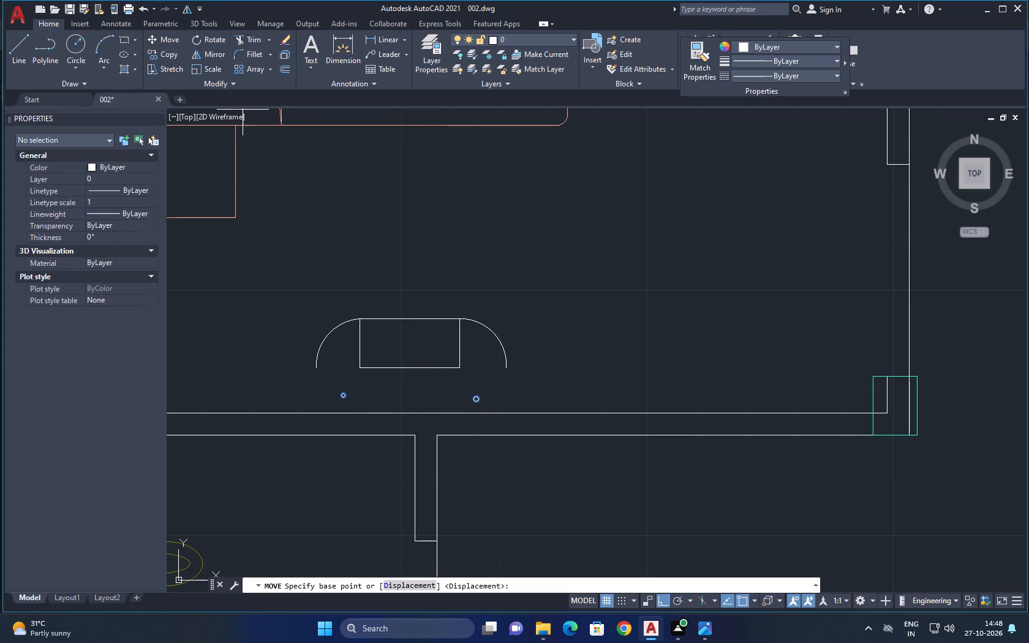
{"action": "left_click", "coordinate": [480, 396]}
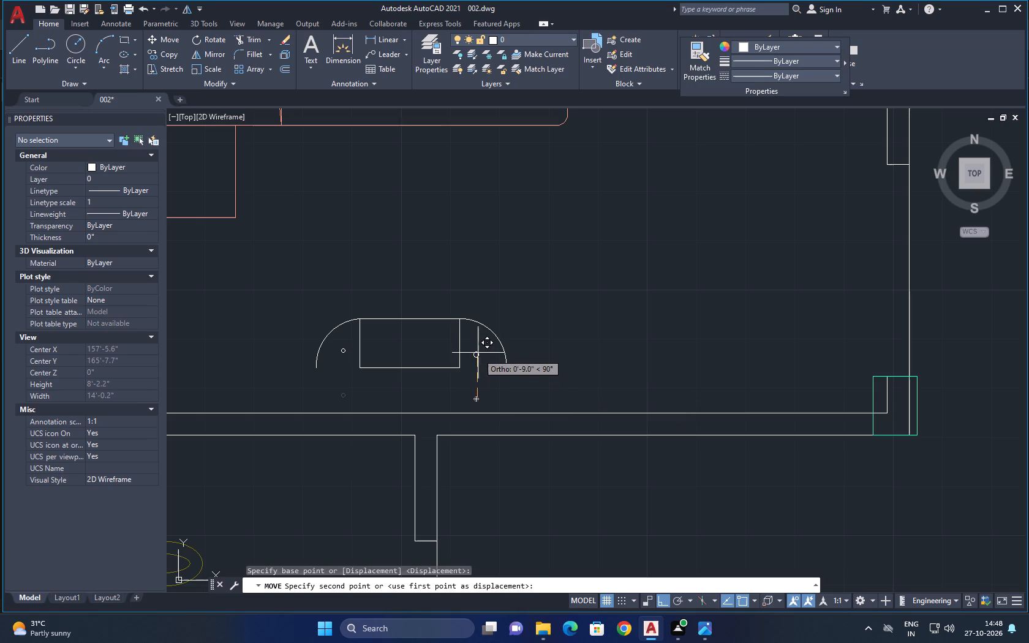
{"action": "left_click", "coordinate": [478, 351]}
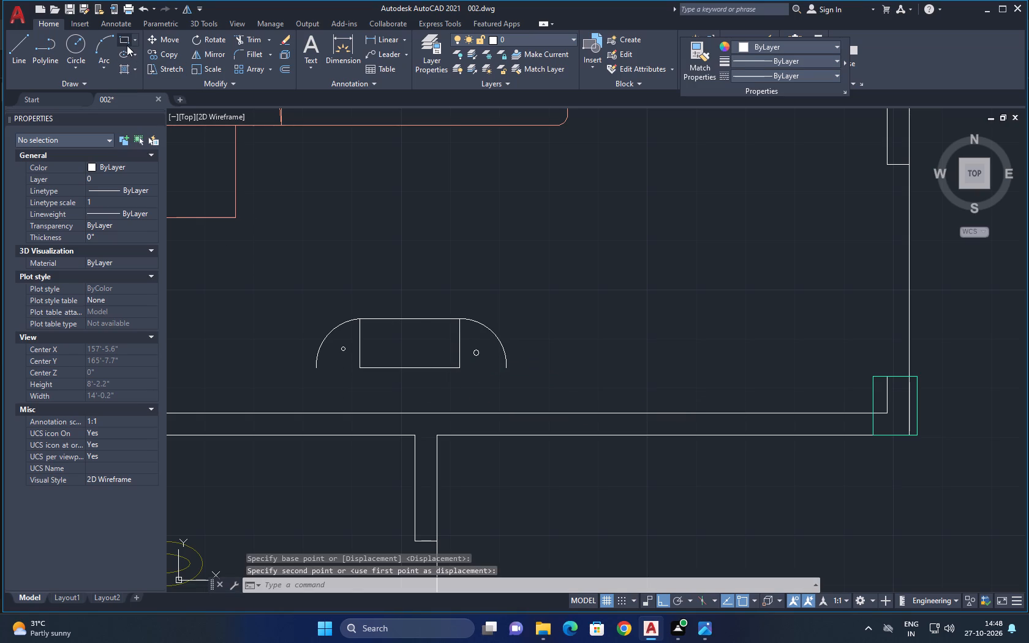
Draw a thin rectangle about 3'-2.6" long along the unit's base, spanning the lower ends of its two arcs.
{"action": "left_click", "coordinate": [127, 45]}
{"action": "left_click", "coordinate": [317, 369]}
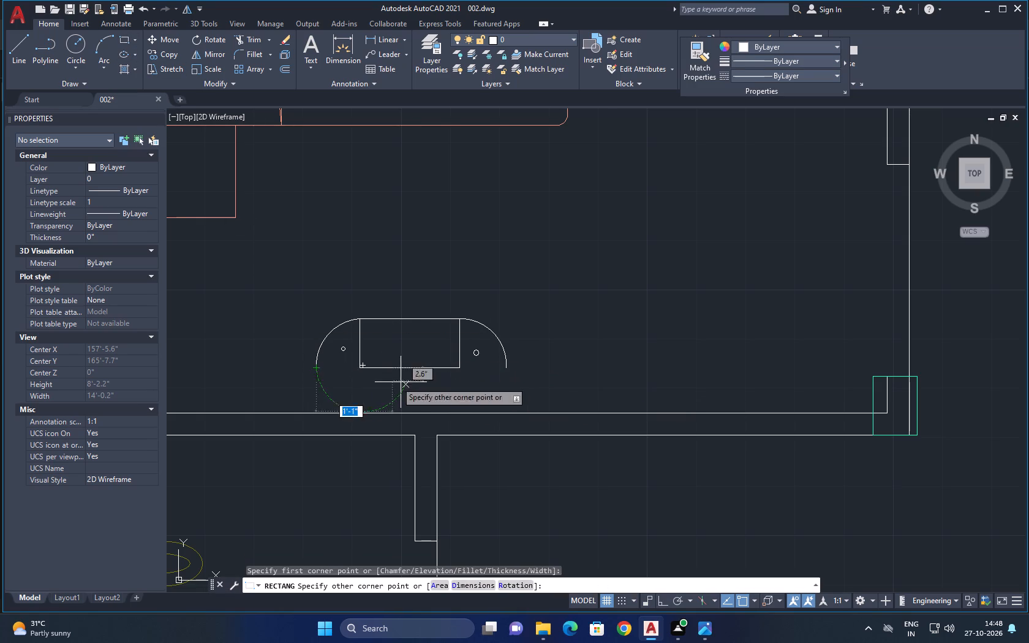
{"action": "left_click", "coordinate": [508, 380]}
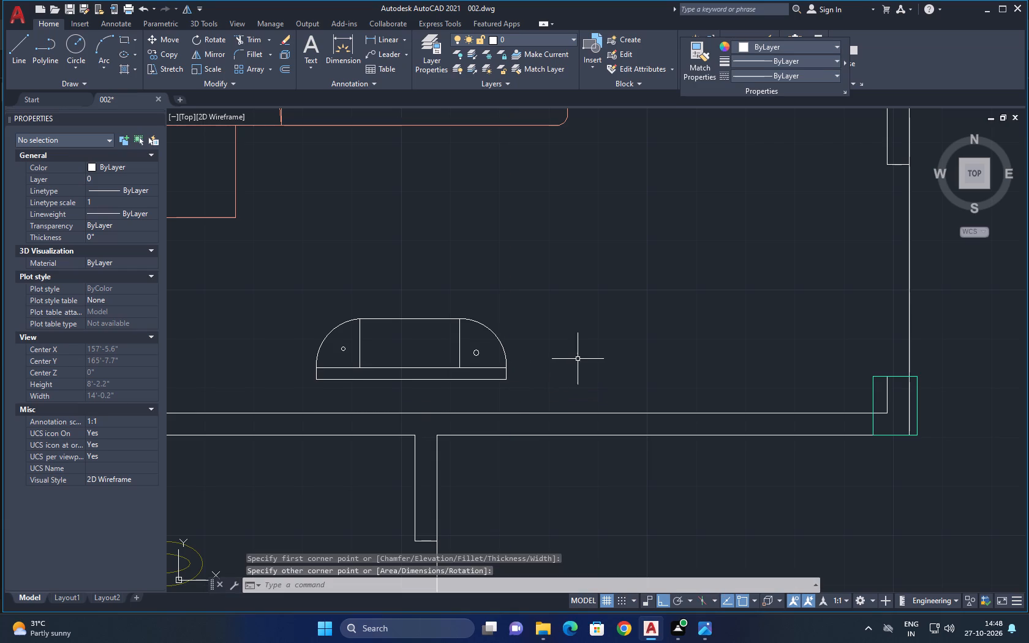
{"action": "key", "text": "Escape"}
{"action": "key", "text": "Escape"}
Create a new layer named mirror and give it index colour 149.
{"action": "left_click", "coordinate": [541, 390]}
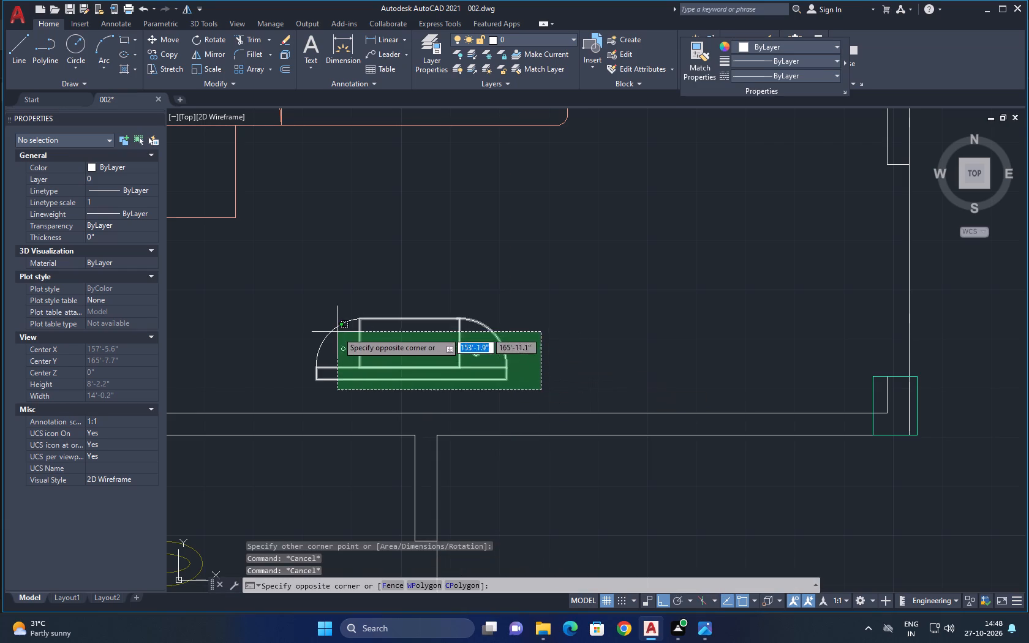
{"action": "left_click", "coordinate": [277, 315]}
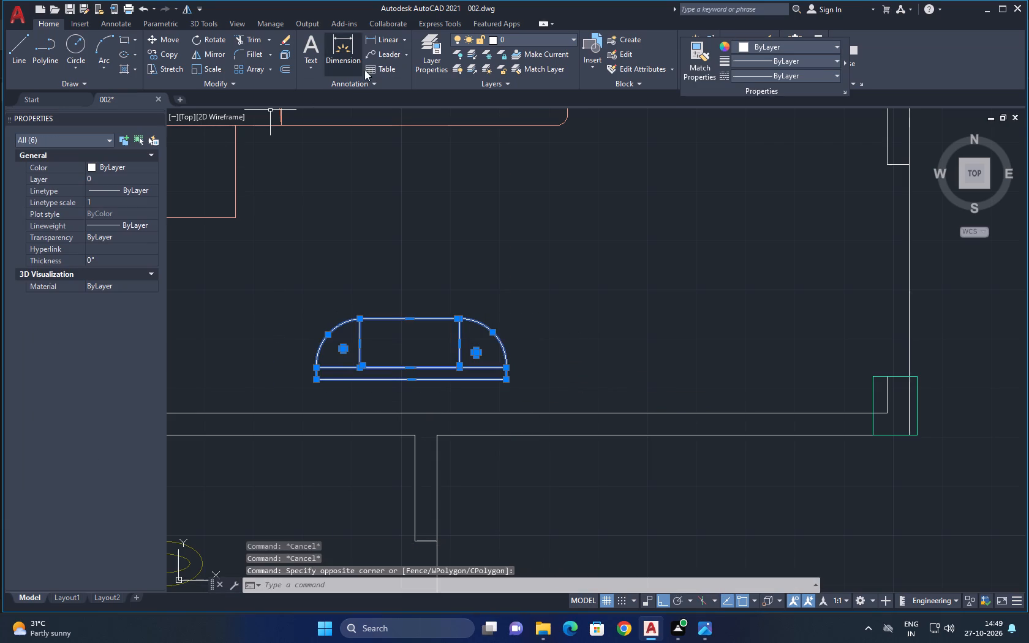
{"action": "left_click", "coordinate": [415, 48]}
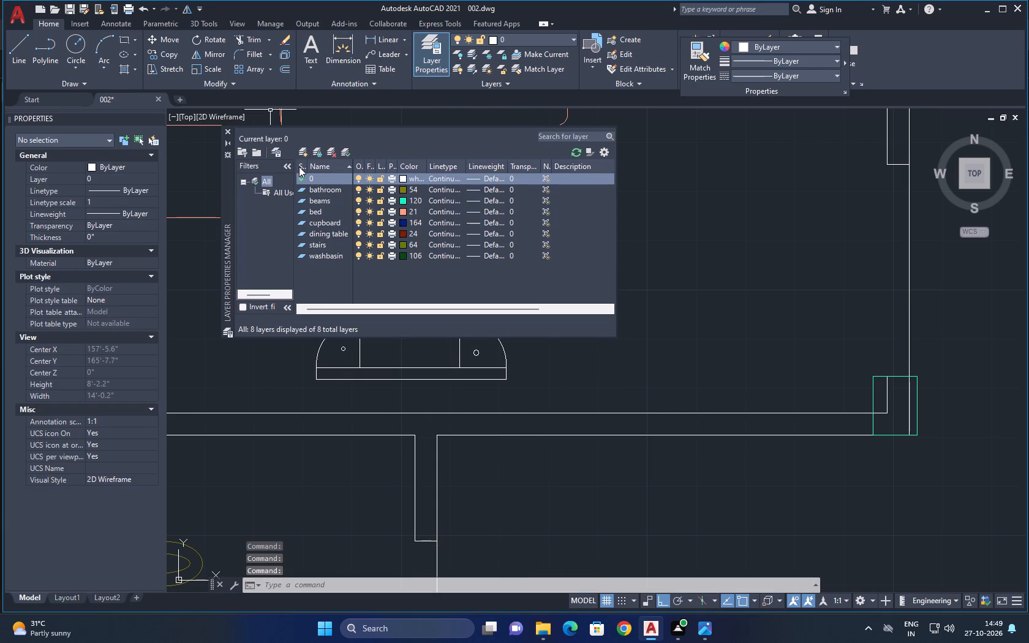
{"action": "left_click", "coordinate": [305, 152]}
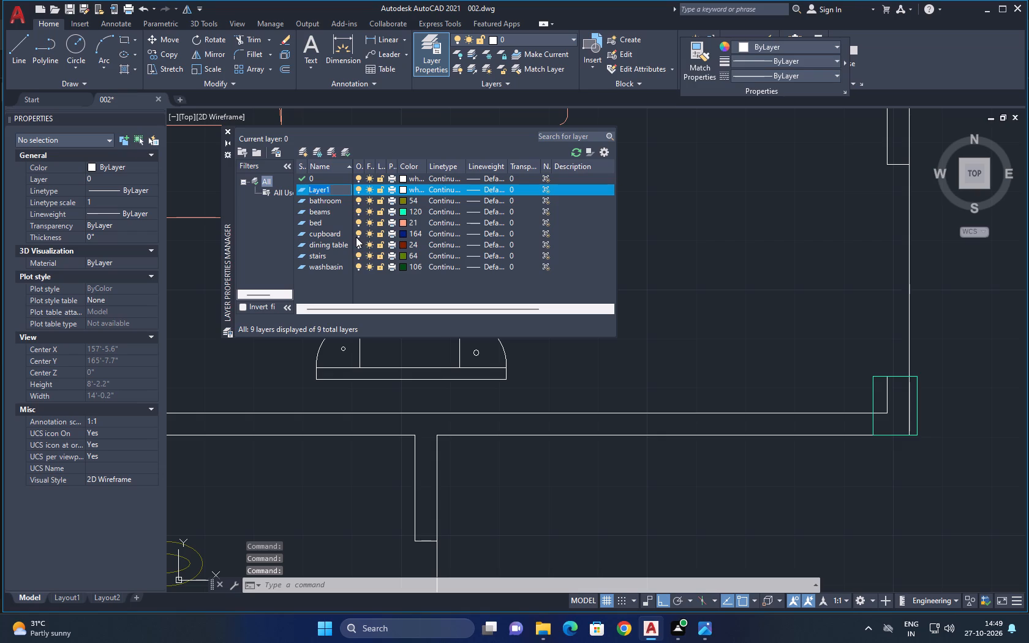
{"action": "key", "text": "r"}
{"action": "key", "text": "BackSpace"}
{"action": "type", "text": "mirror"}
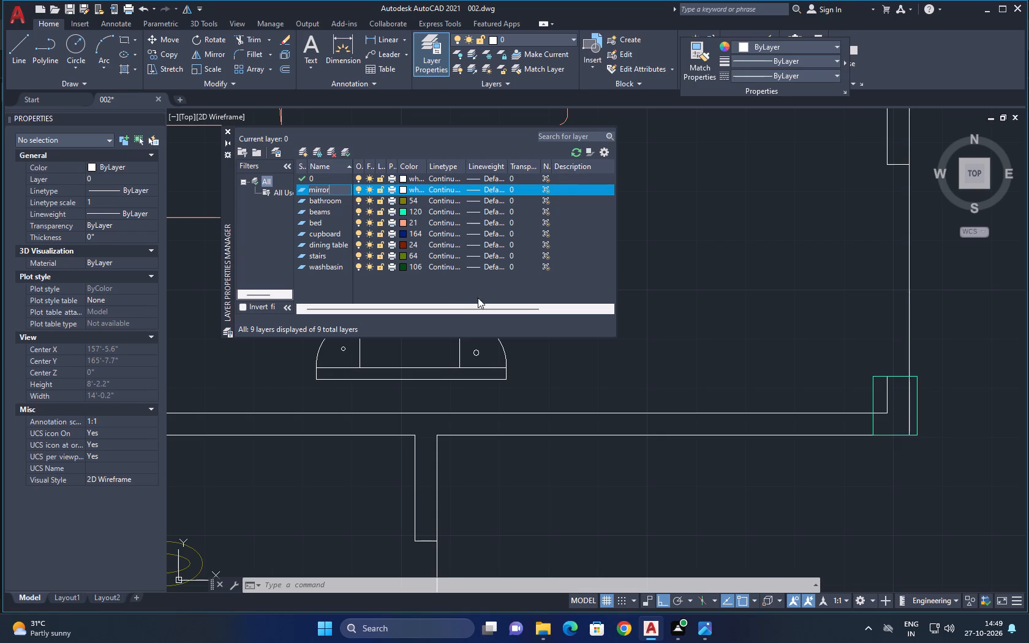
{"action": "left_click", "coordinate": [404, 189]}
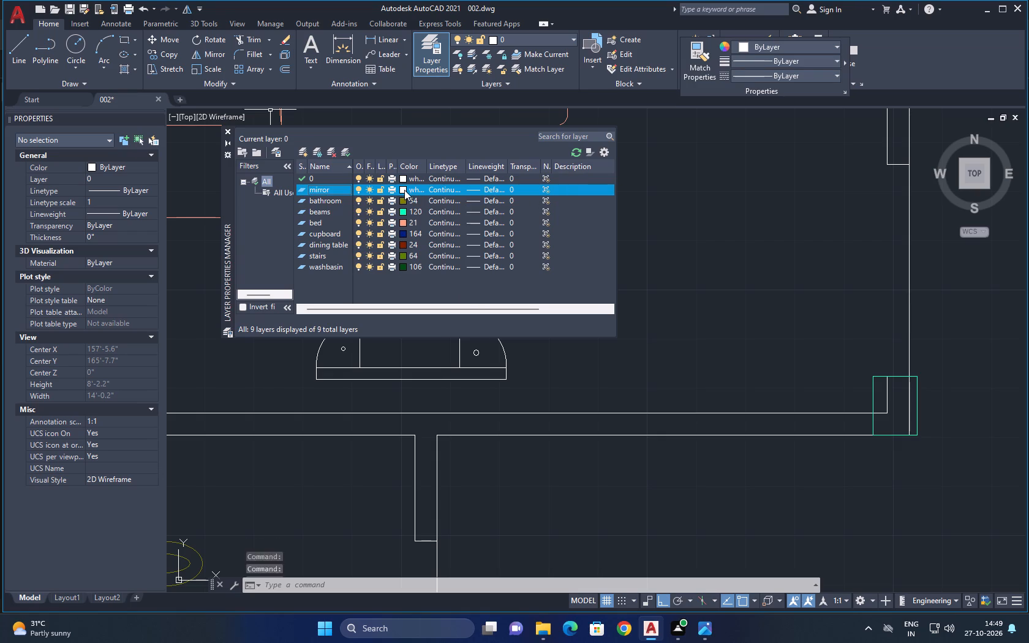
{"action": "left_click", "coordinate": [417, 310]}
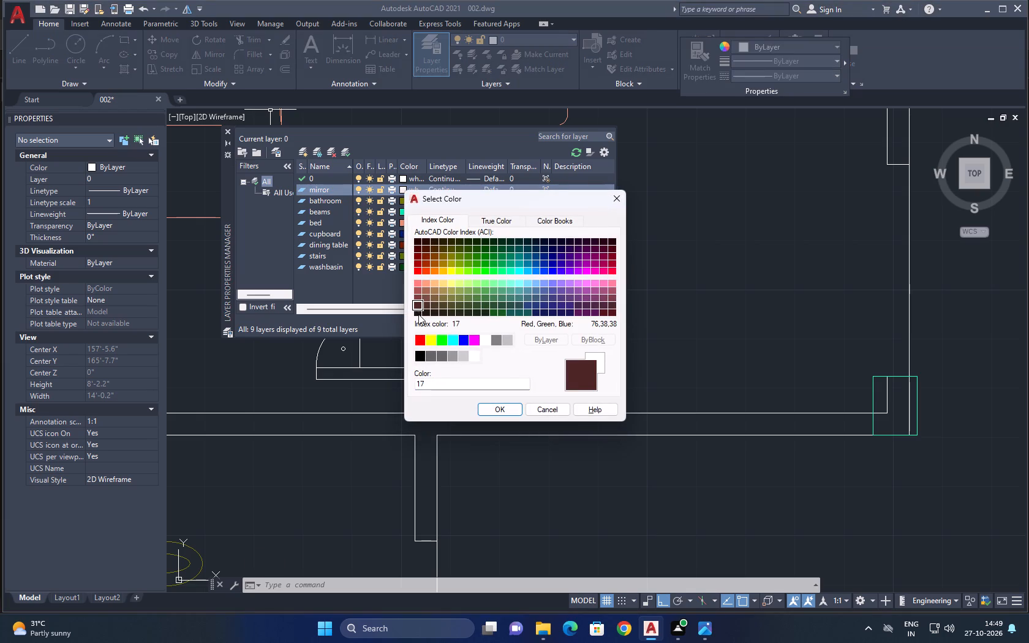
{"action": "left_click", "coordinate": [526, 312]}
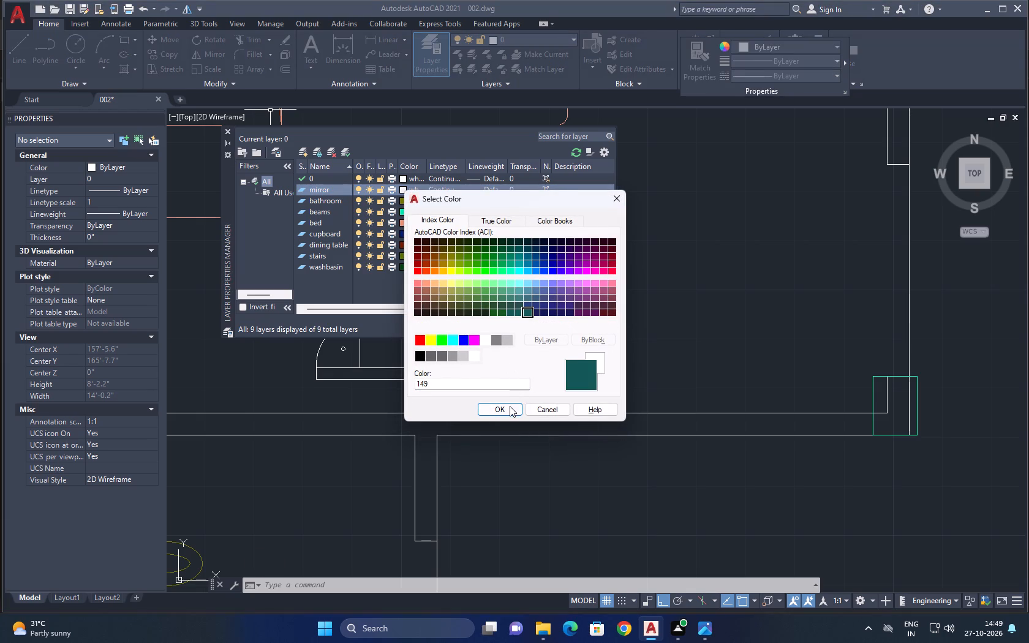
{"action": "left_click", "coordinate": [510, 406]}
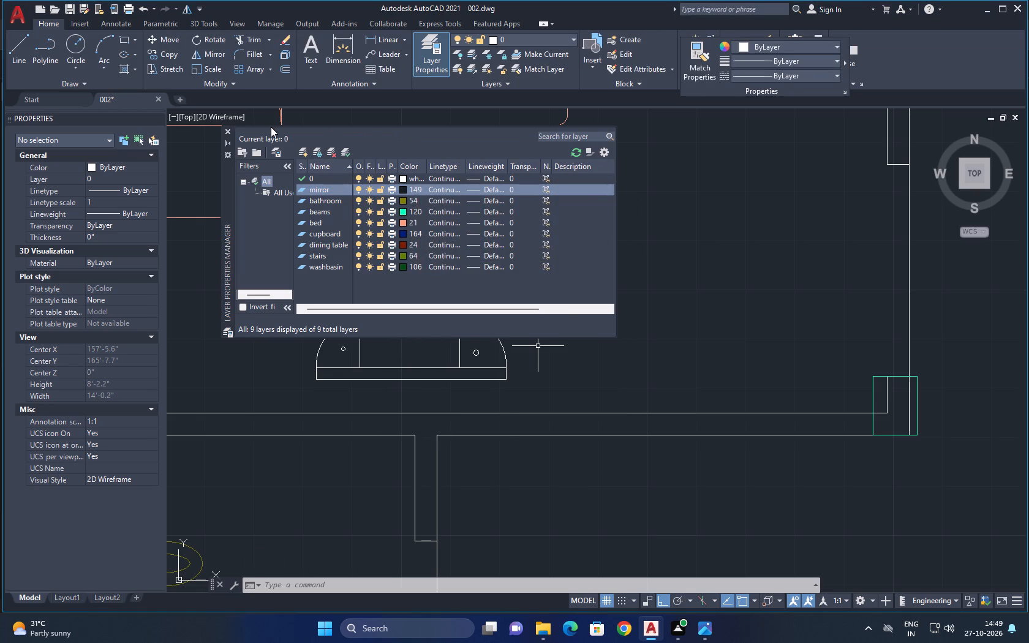
{"action": "left_click", "coordinate": [232, 132]}
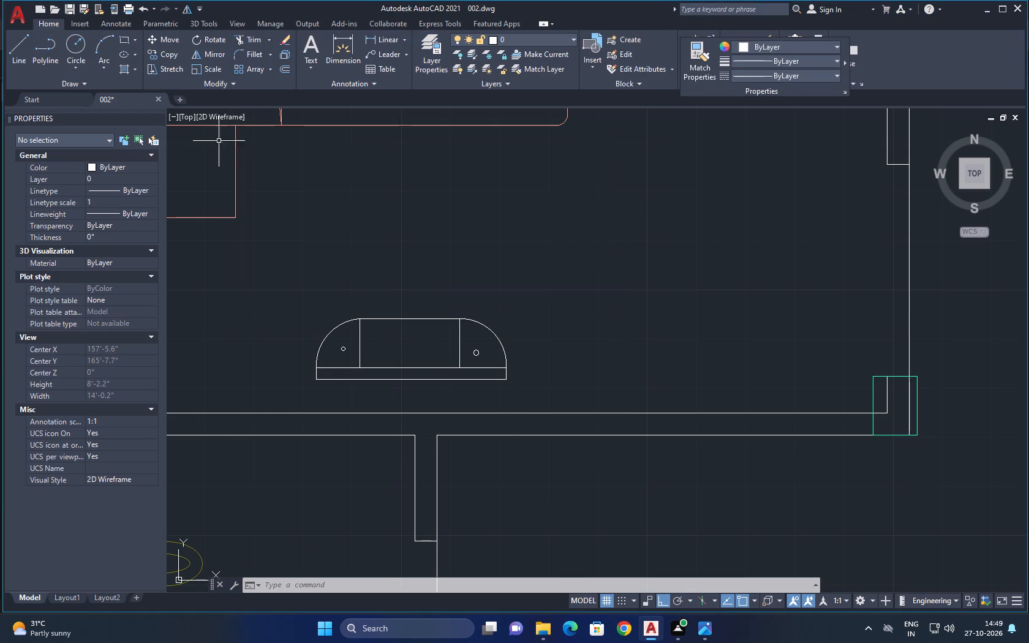
Move the whole round-ended unit, including its base rectangle, arcs and small circles, onto the mirror layer.
{"action": "left_click", "coordinate": [579, 378]}
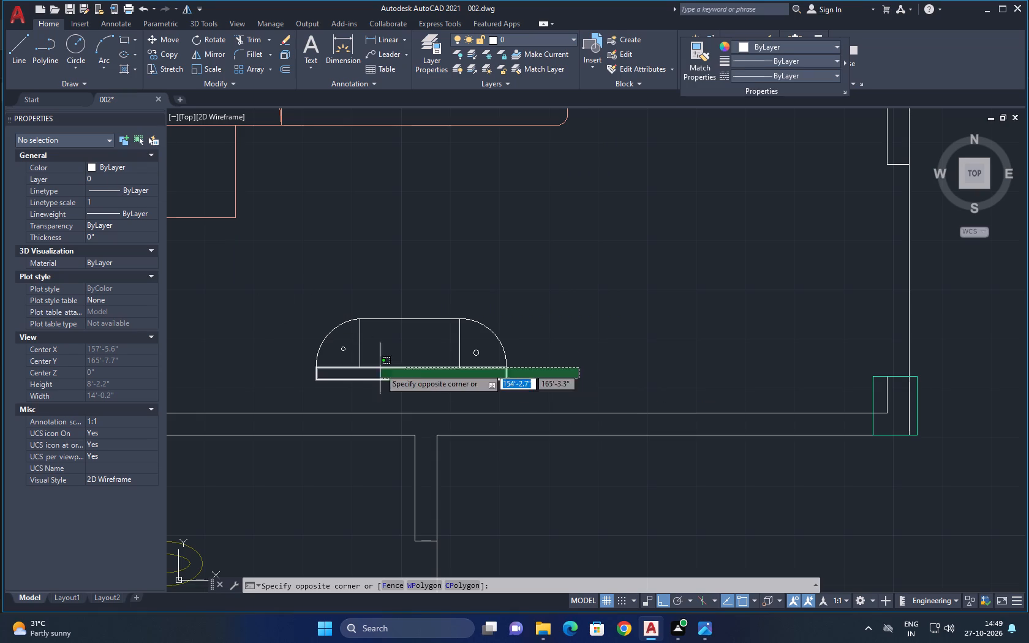
{"action": "left_click", "coordinate": [243, 317]}
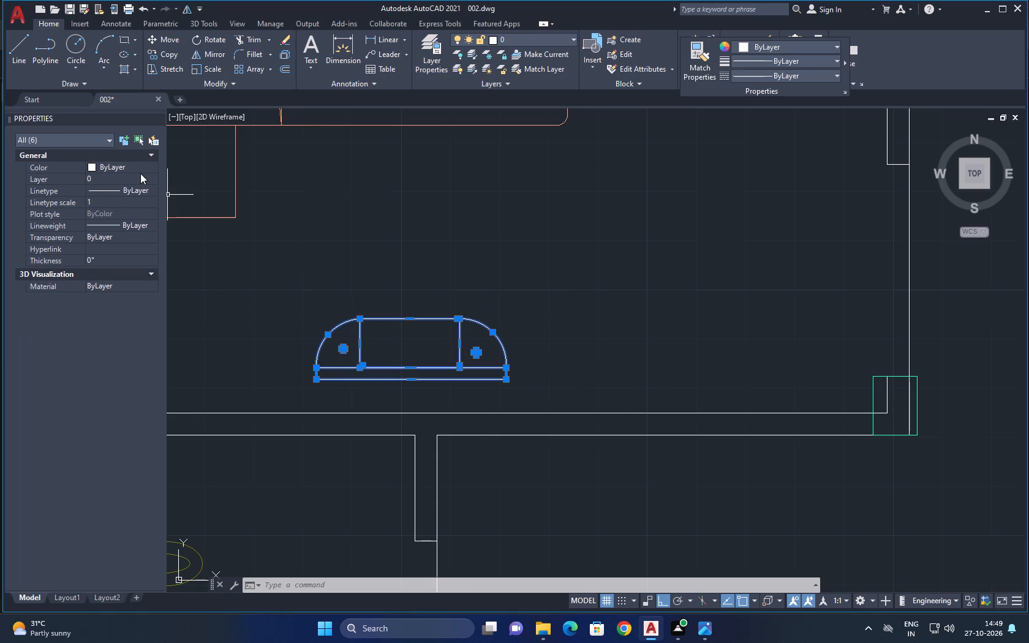
{"action": "left_click", "coordinate": [140, 173]}
{"action": "left_click", "coordinate": [145, 182]}
{"action": "left_click", "coordinate": [133, 260]}
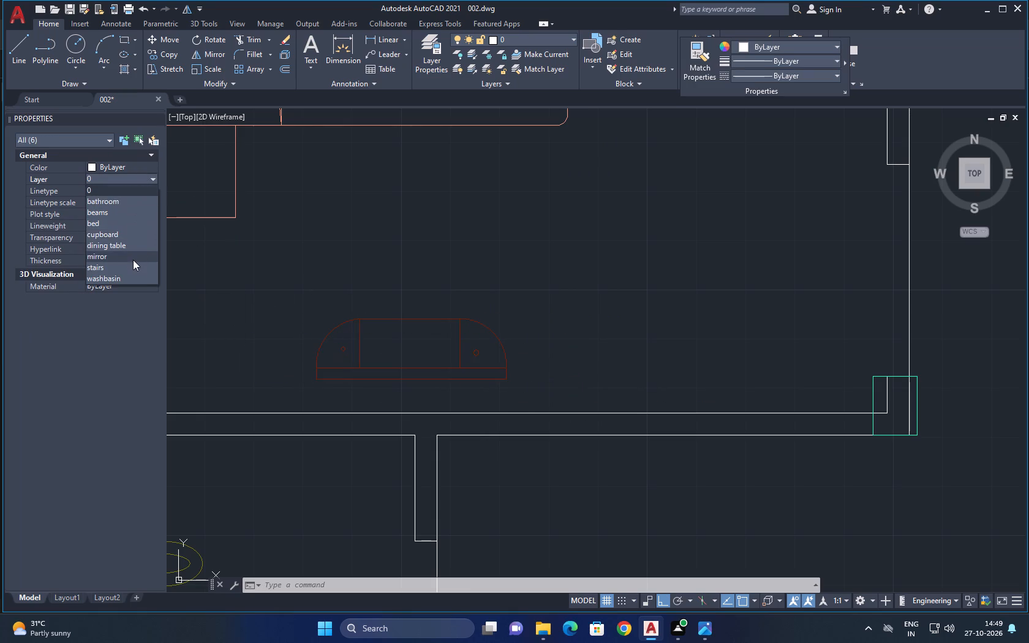
{"action": "key", "text": "Escape"}
{"action": "key", "text": "Escape"}
{"action": "key", "text": "Escape"}
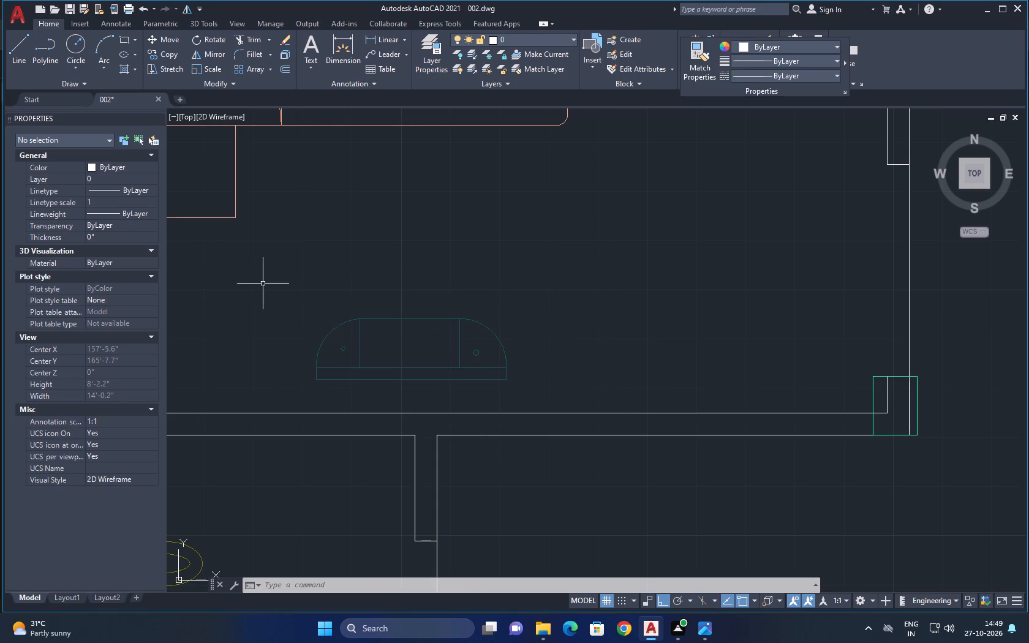
Move the complete round-ended mirror unit slightly straight down, closer to the bedroom's lower wall.
{"action": "left_click", "coordinate": [260, 282]}
{"action": "left_click", "coordinate": [562, 407]}
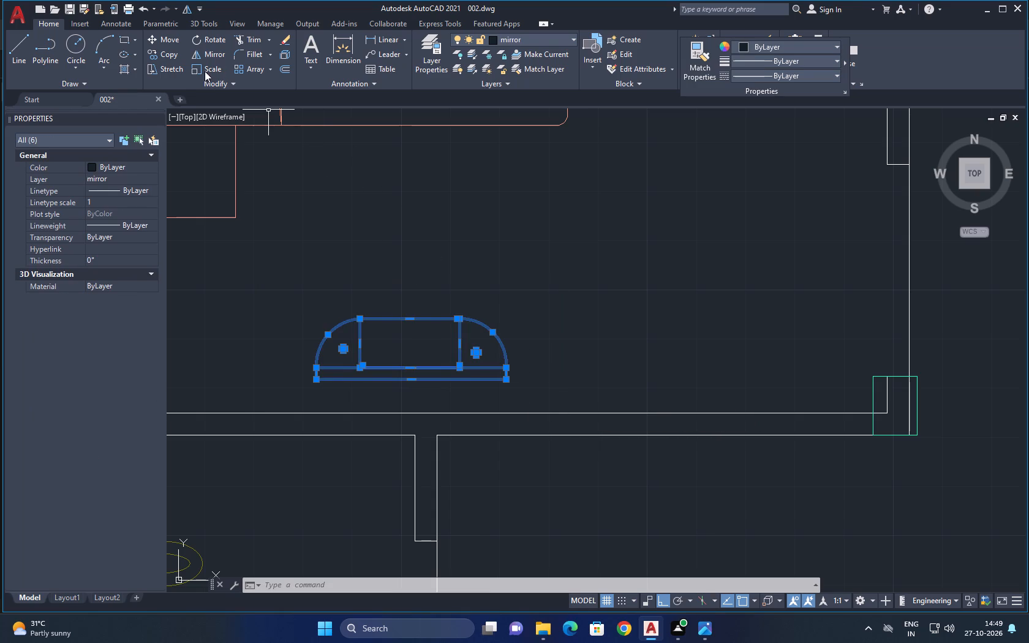
{"action": "left_click", "coordinate": [167, 34]}
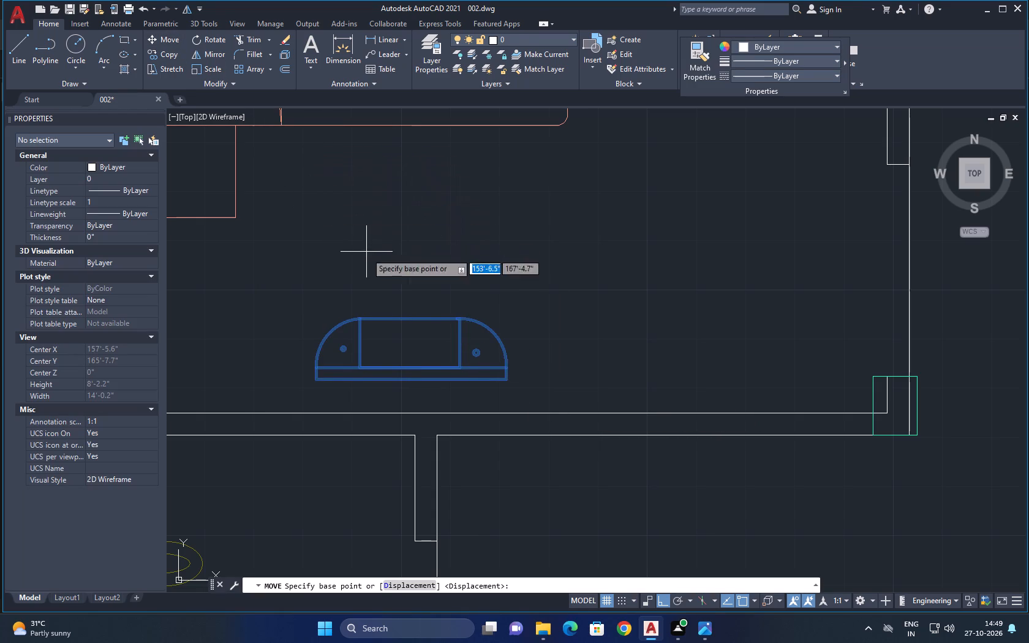
{"action": "left_click", "coordinate": [415, 342]}
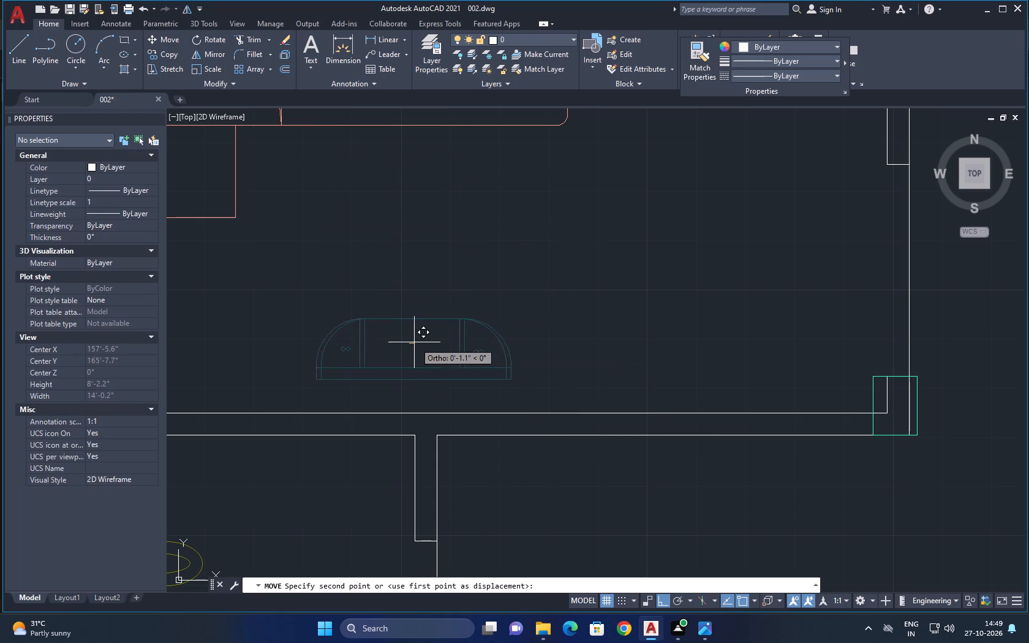
{"action": "left_click", "coordinate": [409, 355]}
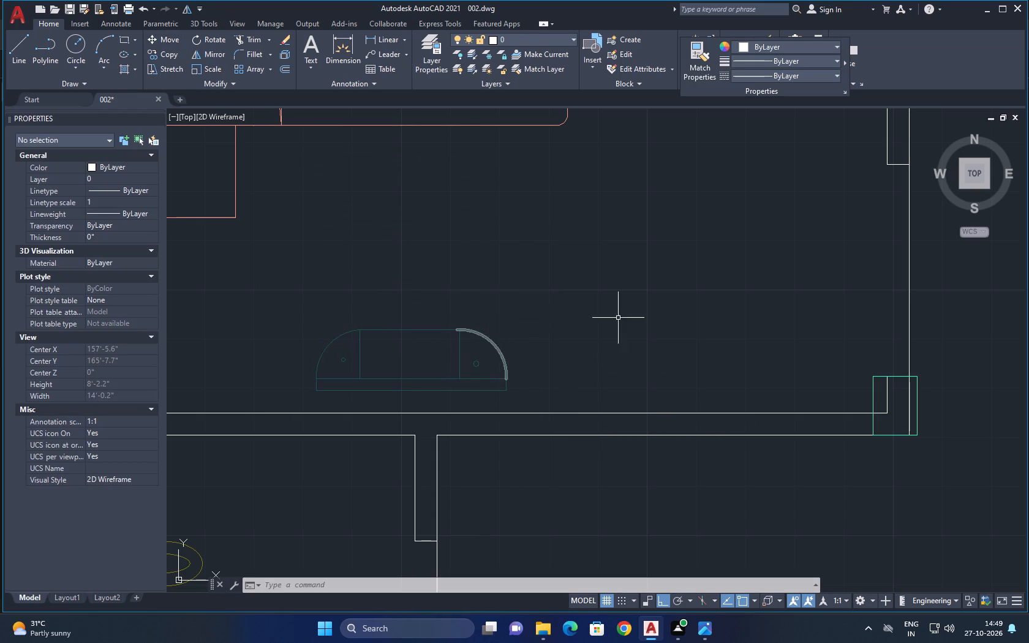
{"action": "key", "text": "ctrl+Escape"}
{"action": "scroll", "coordinate": [625, 310], "scroll_direction": "down", "scroll_amount": 4}
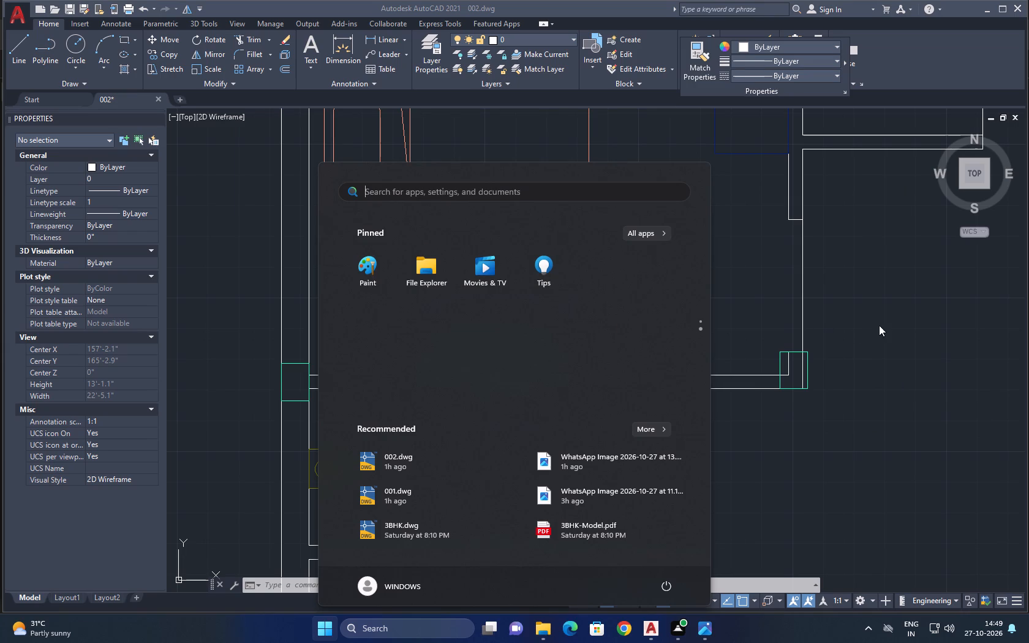
{"action": "left_click", "coordinate": [879, 325]}
Hatch the upper bedroom's north and west walls and the adjoining small room's walls with the ANGLE pattern at scale 1.
{"action": "scroll", "coordinate": [604, 353], "scroll_direction": "down", "scroll_amount": 3}
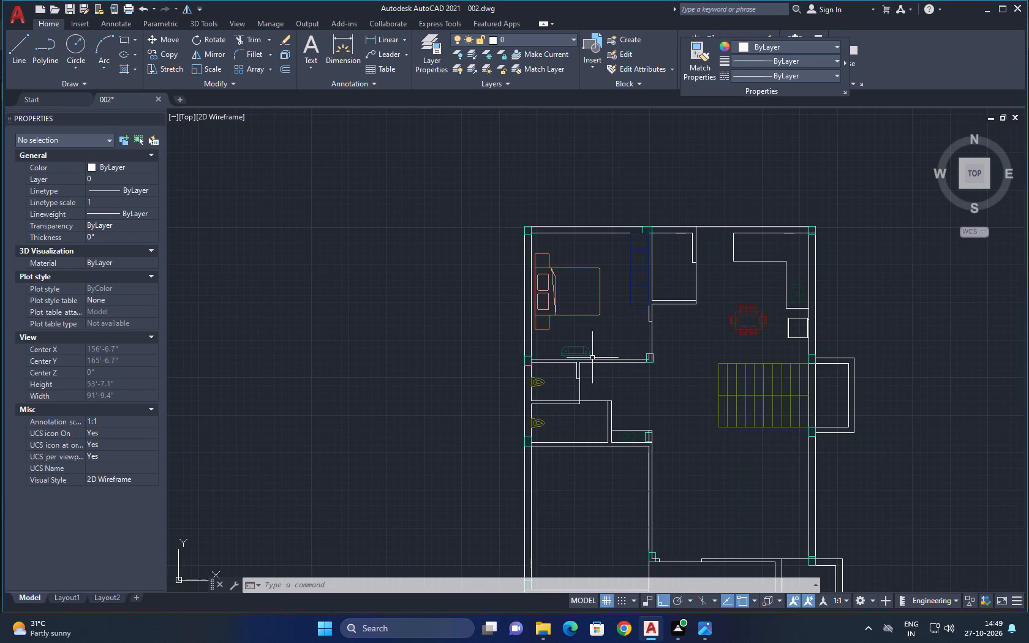
{"action": "scroll", "coordinate": [584, 322], "scroll_direction": "down", "scroll_amount": 1}
{"action": "scroll", "coordinate": [641, 360], "scroll_direction": "up", "scroll_amount": 1}
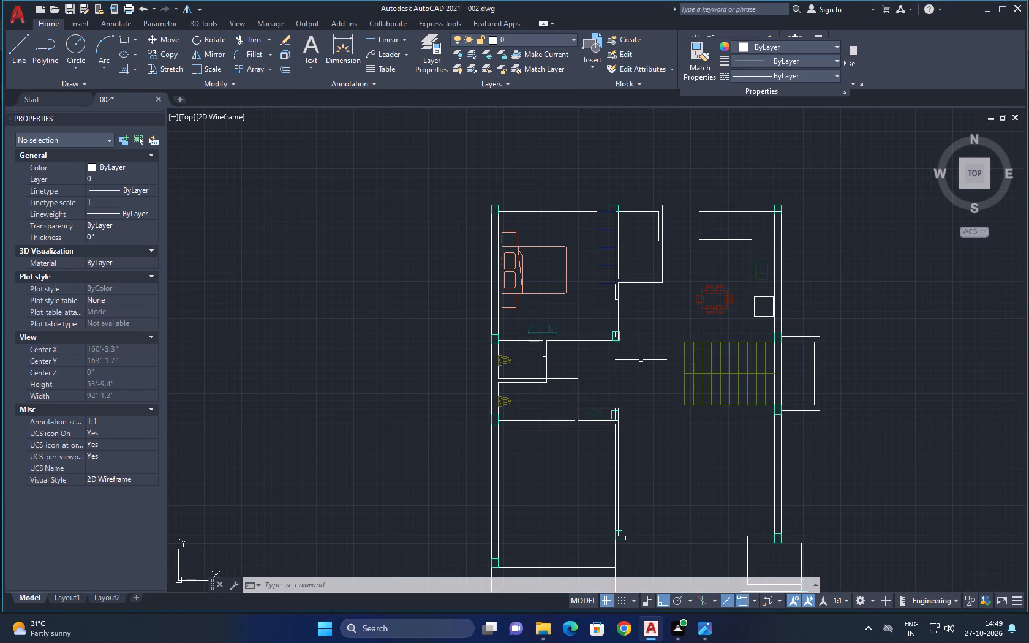
{"action": "middle_click_drag", "start_coordinate": [635, 355], "coordinate": [553, 298]}
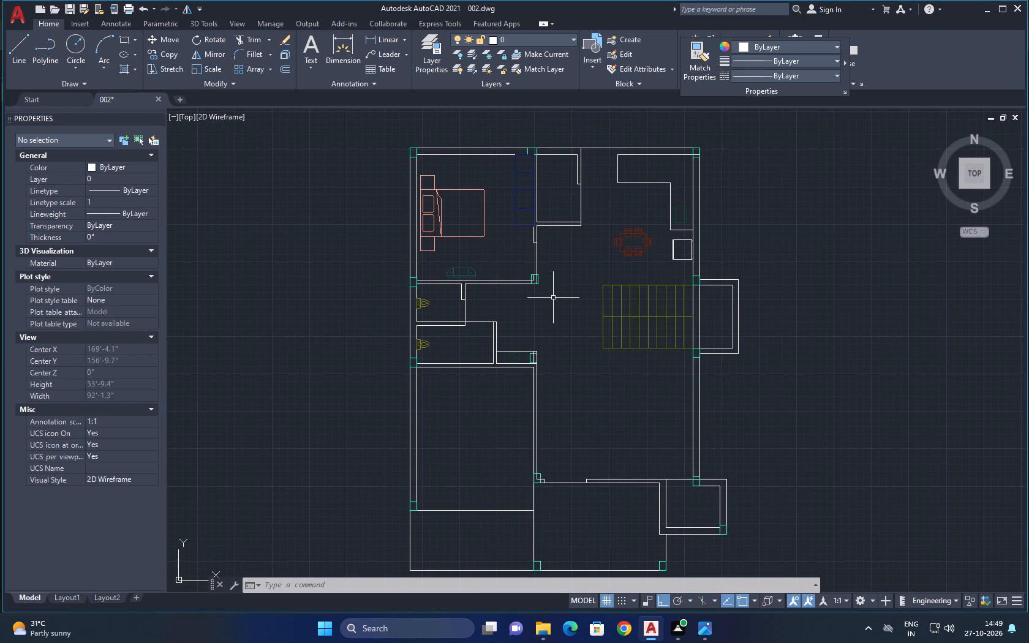
{"action": "type", "text": "ha"}
{"action": "type", "text": "tch"}
{"action": "left_click", "coordinate": [604, 321]}
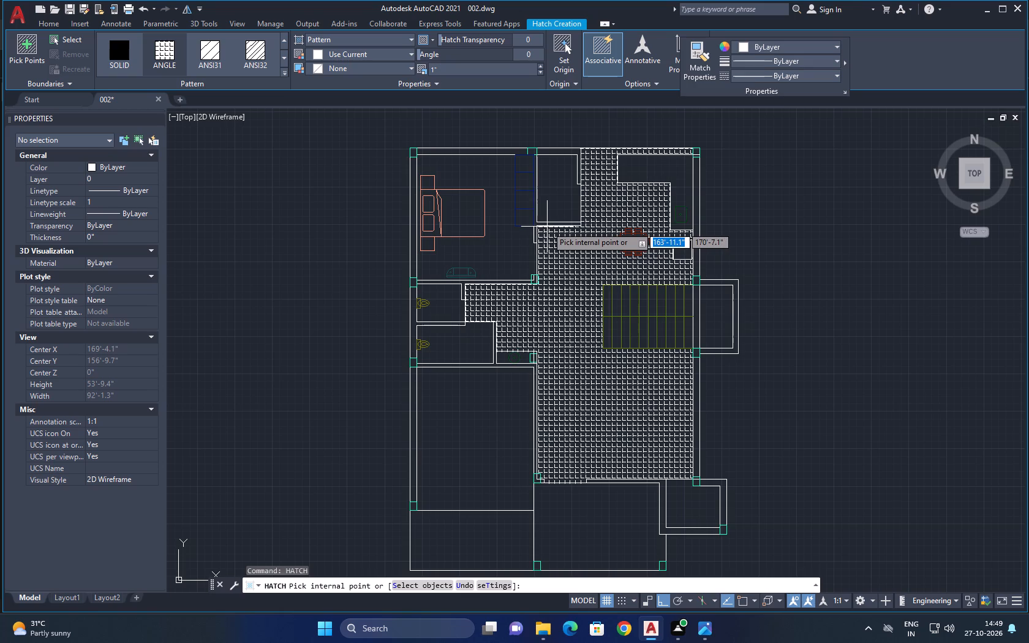
{"action": "left_click", "coordinate": [545, 151]}
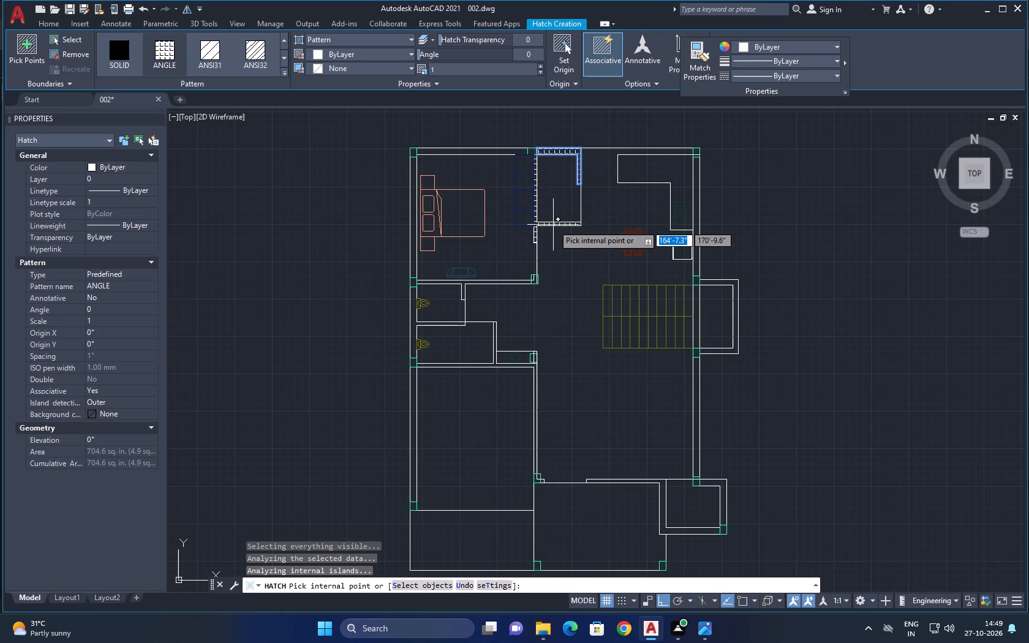
{"action": "left_click", "coordinate": [553, 225]}
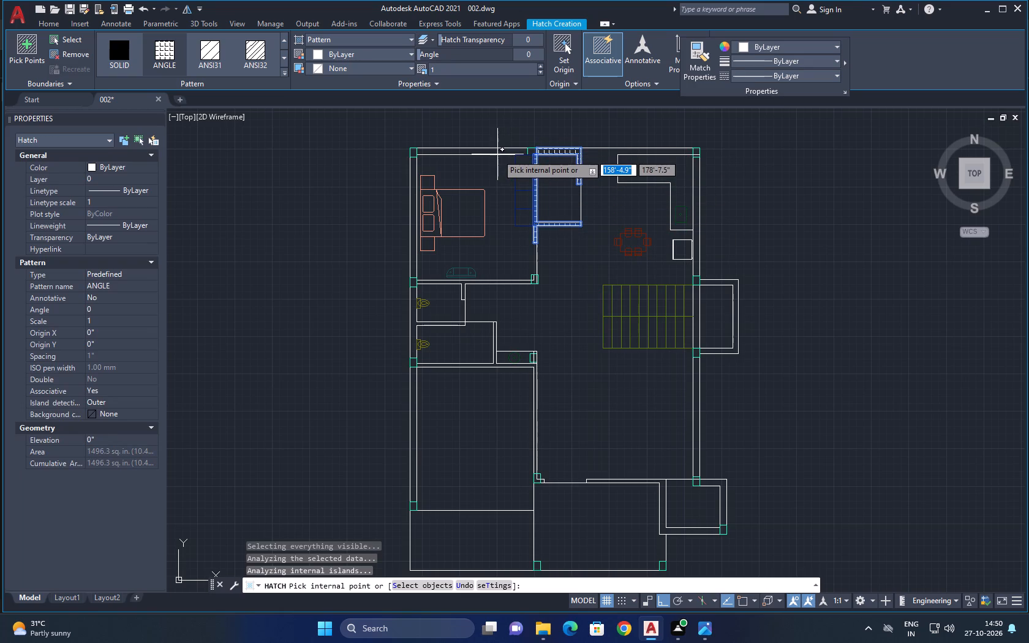
{"action": "scroll", "coordinate": [496, 152], "scroll_direction": "up", "scroll_amount": 2}
{"action": "left_click", "coordinate": [496, 148]}
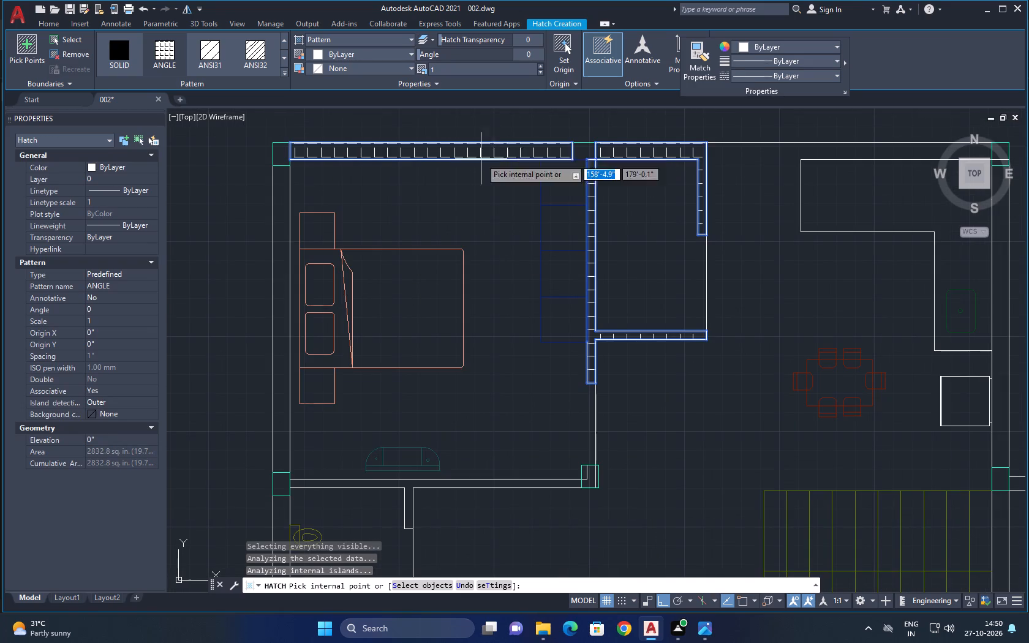
{"action": "left_click", "coordinate": [279, 258]}
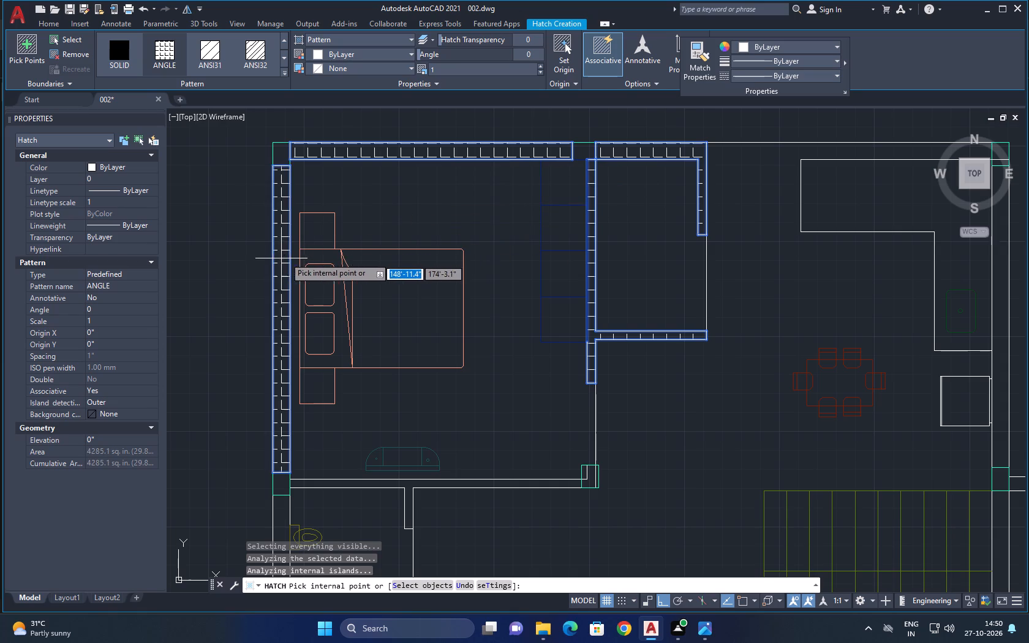
Add the bedroom's lower wall, the two toilets' walls, and the large lower room's west, north and east walls to the ANGLE hatch.
{"action": "scroll", "coordinate": [406, 253], "scroll_direction": "down", "scroll_amount": 2}
{"action": "middle_click_drag", "start_coordinate": [408, 254], "coordinate": [469, 162]}
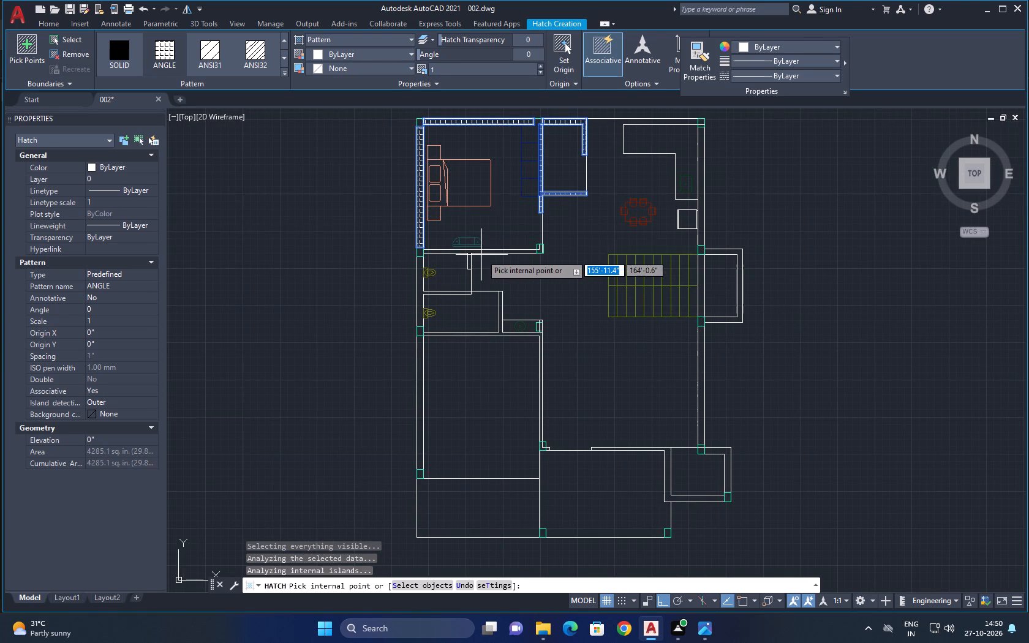
{"action": "left_click", "coordinate": [480, 251]}
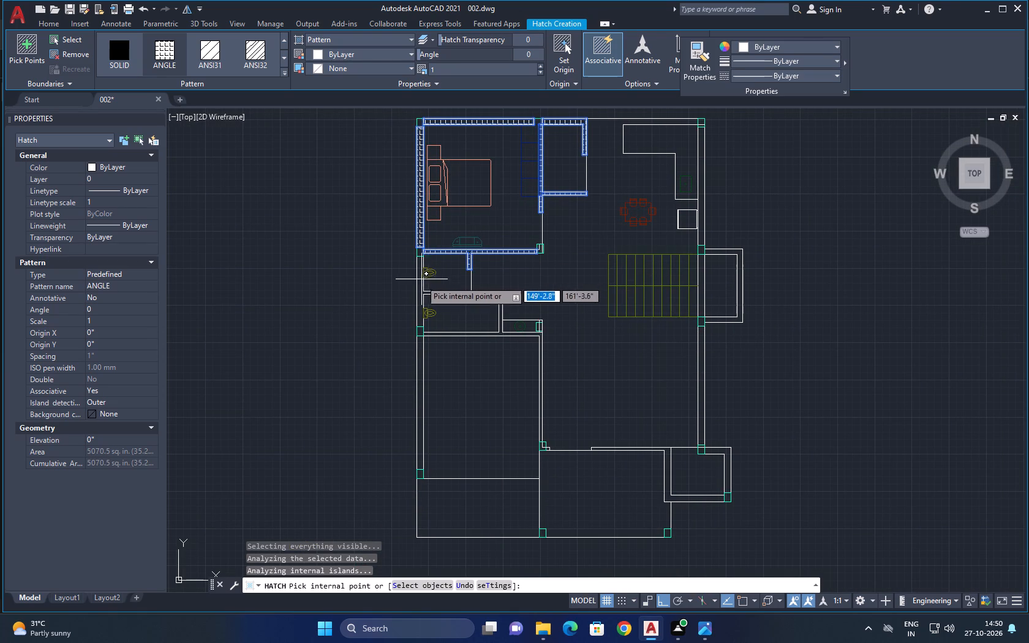
{"action": "left_click", "coordinate": [420, 285]}
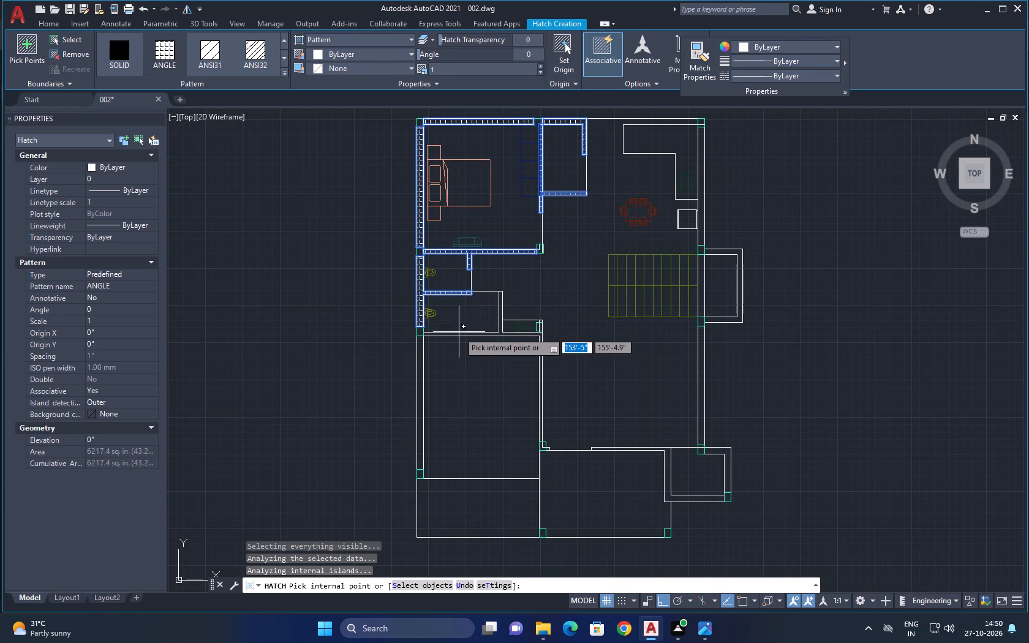
{"action": "scroll", "coordinate": [503, 325], "scroll_direction": "up", "scroll_amount": 1}
{"action": "left_click", "coordinate": [497, 325]}
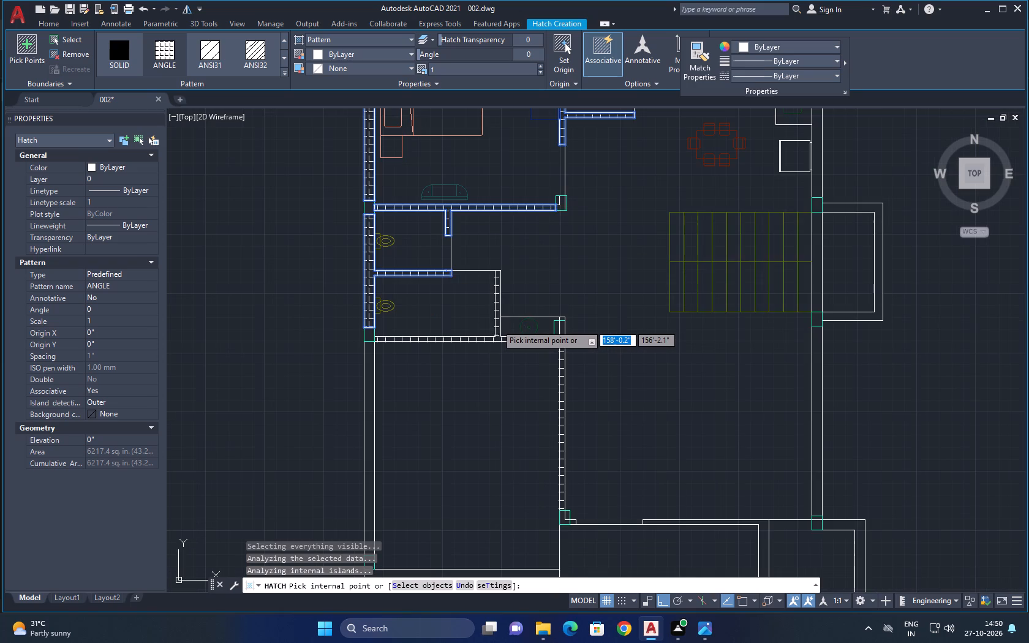
{"action": "middle_click_drag", "start_coordinate": [404, 355], "coordinate": [504, 218]}
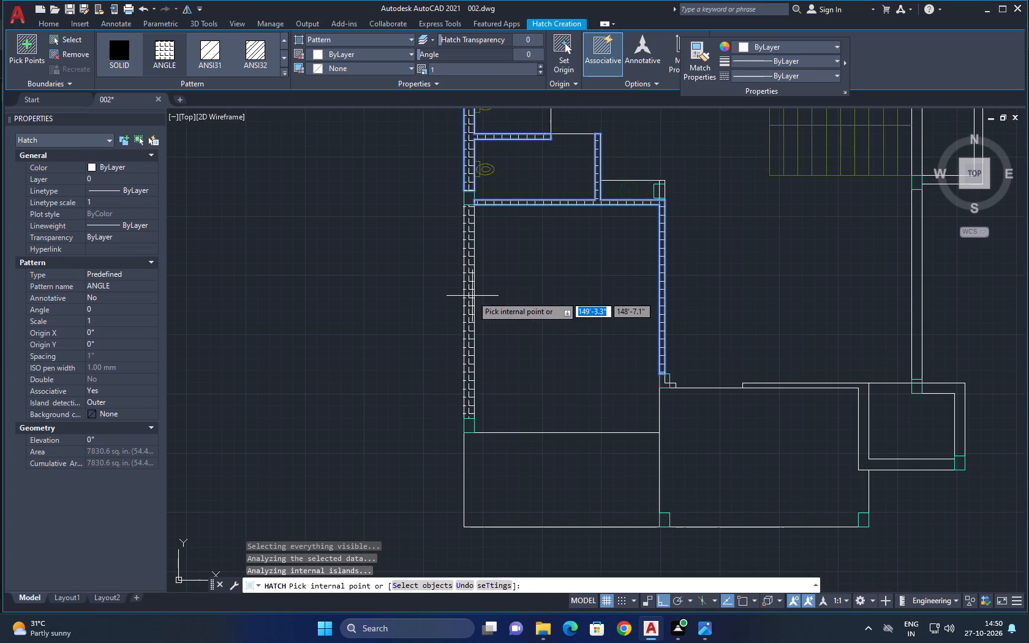
{"action": "left_click", "coordinate": [472, 296]}
Extend the ANGLE hatch to the small lower projecting room's walls and the east outer wall between it and the staircase.
{"action": "scroll", "coordinate": [733, 383], "scroll_direction": "down", "scroll_amount": 1}
{"action": "middle_click_drag", "start_coordinate": [733, 384], "coordinate": [344, 312]}
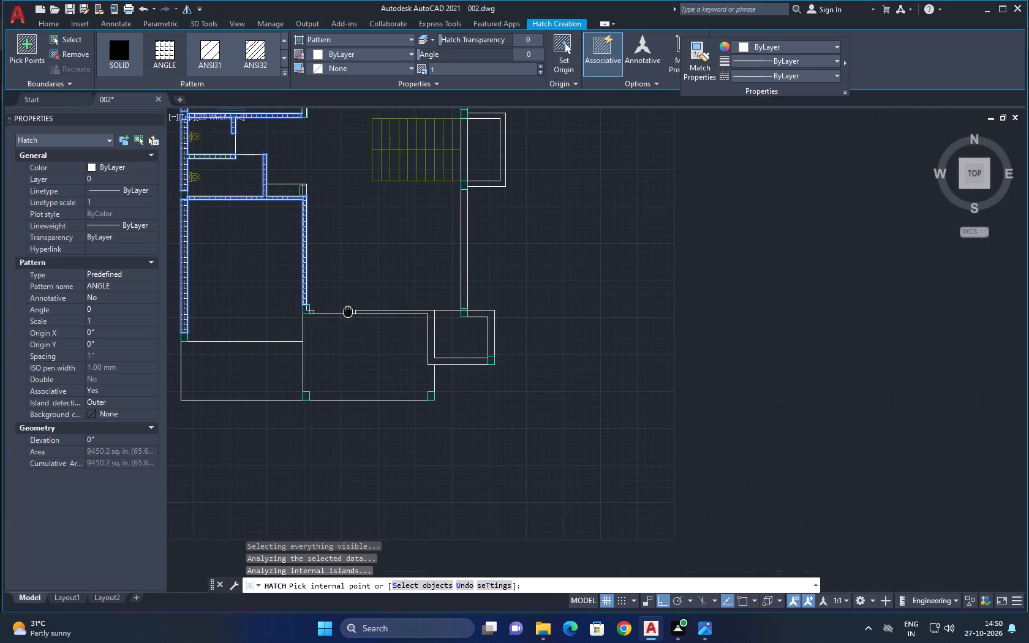
{"action": "middle_click_drag", "start_coordinate": [344, 312], "coordinate": [327, 312]}
{"action": "left_click", "coordinate": [352, 312]}
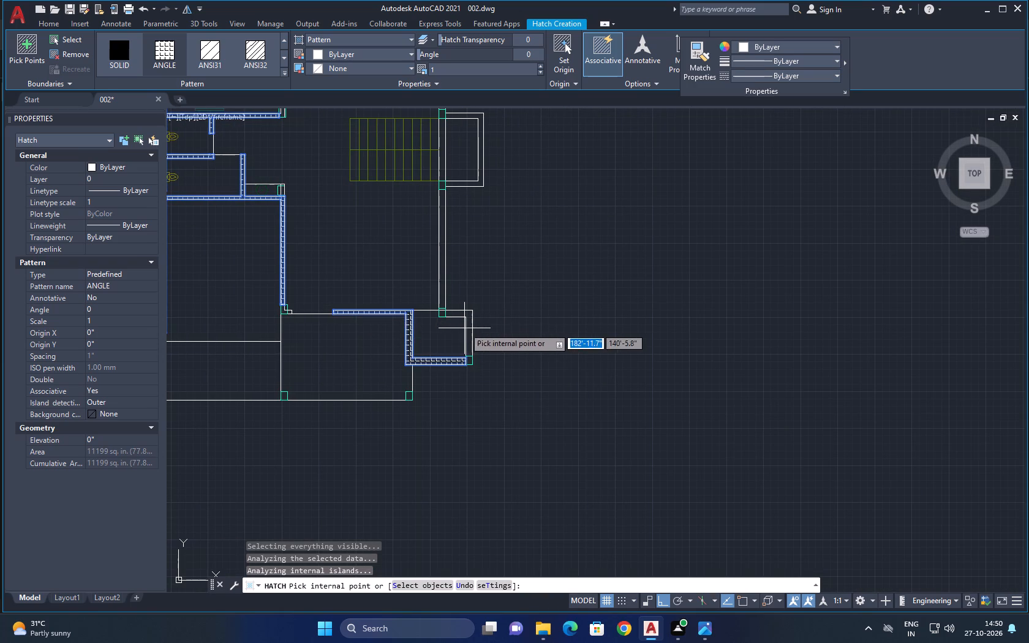
{"action": "scroll", "coordinate": [470, 317], "scroll_direction": "up", "scroll_amount": 1}
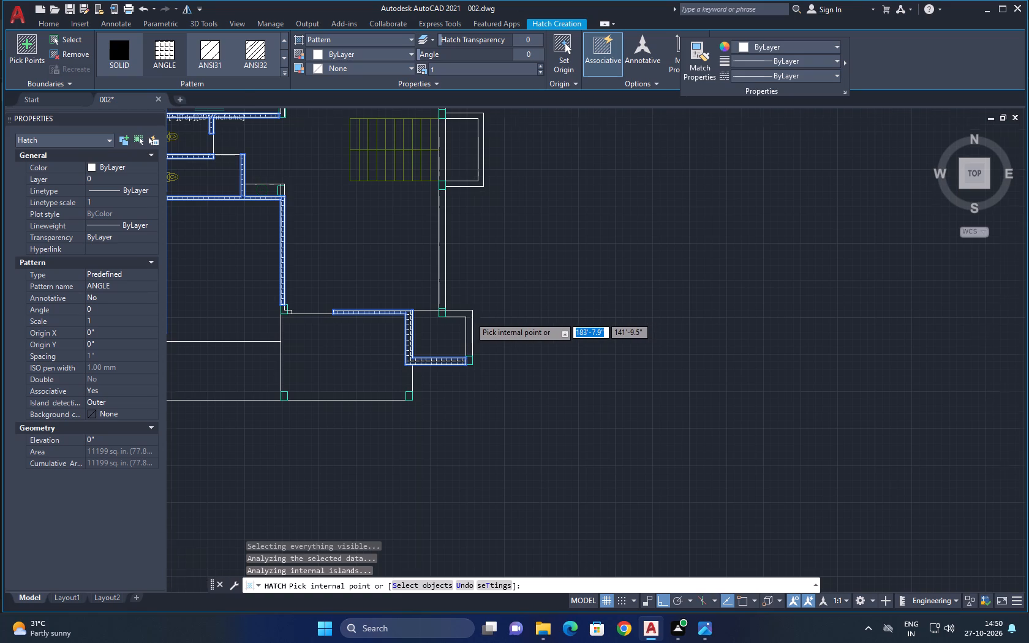
{"action": "scroll", "coordinate": [470, 317], "scroll_direction": "up", "scroll_amount": 2}
{"action": "left_click", "coordinate": [455, 322]}
{"action": "scroll", "coordinate": [422, 288], "scroll_direction": "down", "scroll_amount": 1}
{"action": "middle_click_drag", "start_coordinate": [423, 290], "coordinate": [495, 389]}
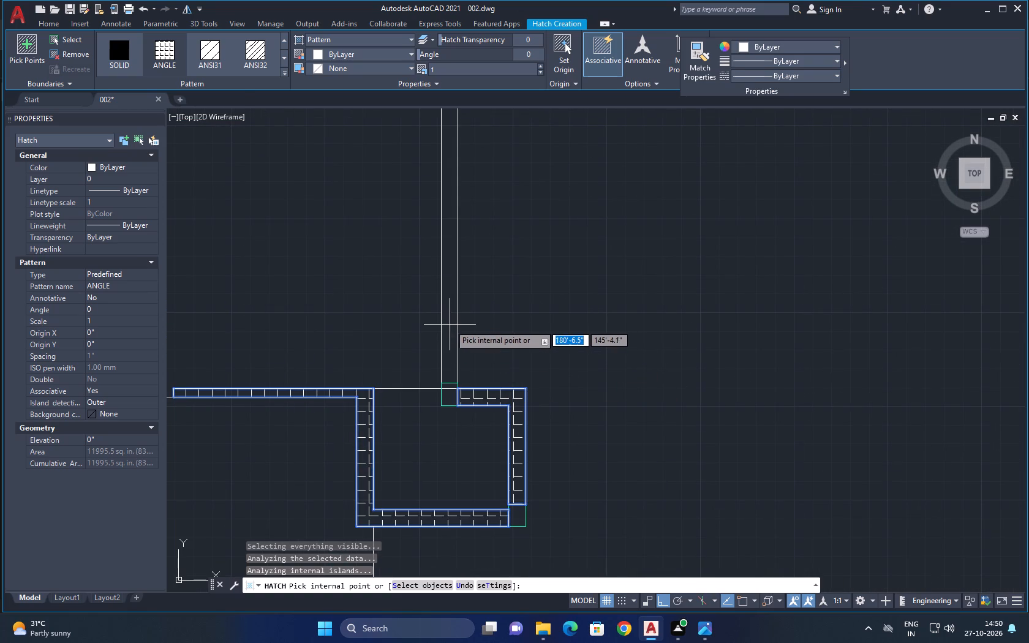
{"action": "scroll", "coordinate": [463, 328], "scroll_direction": "down", "scroll_amount": 3}
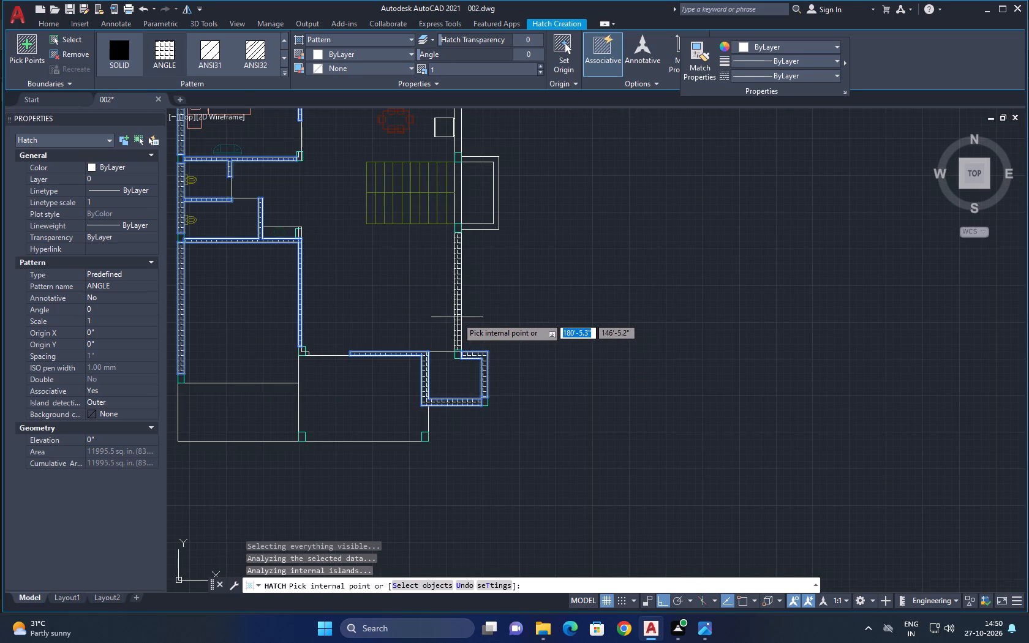
{"action": "left_click", "coordinate": [457, 317]}
Hatch the walls of the projection beside the staircase, including the wall strip between it and the stairs.
{"action": "scroll", "coordinate": [467, 293], "scroll_direction": "down", "scroll_amount": 1}
{"action": "middle_click_drag", "start_coordinate": [466, 301], "coordinate": [432, 400]}
{"action": "scroll", "coordinate": [448, 333], "scroll_direction": "up", "scroll_amount": 2}
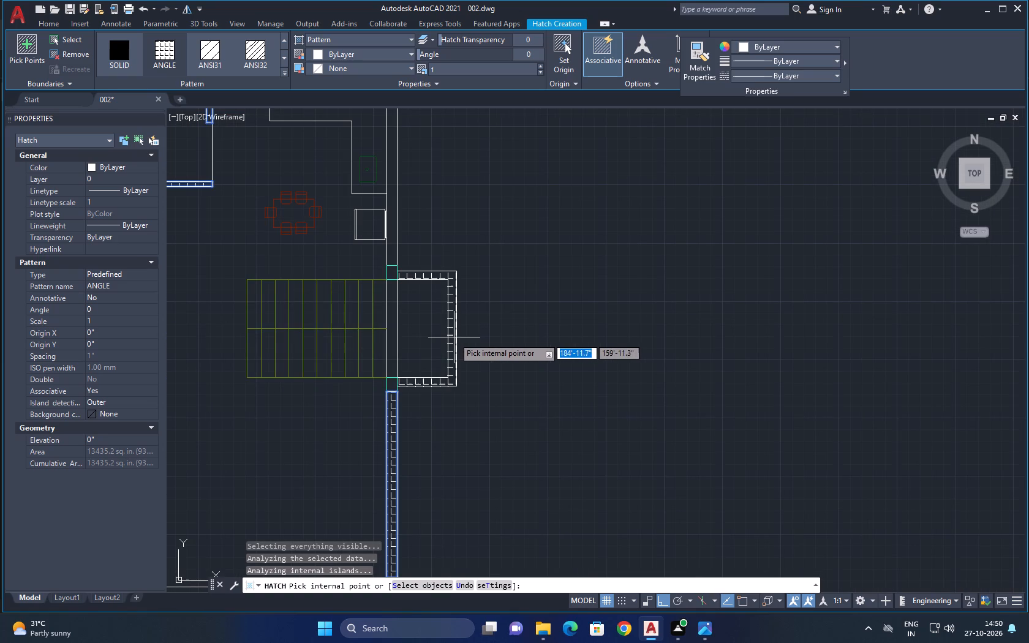
{"action": "left_click", "coordinate": [454, 337]}
{"action": "left_click", "coordinate": [391, 340]}
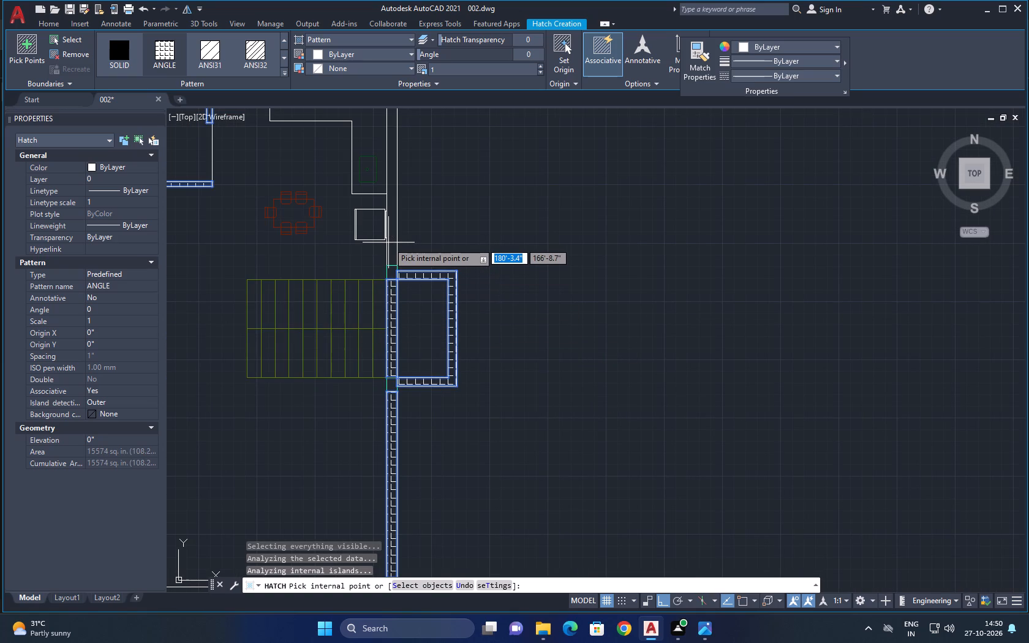
Hatch the east outer wall alongside the kitchen counter, from the staircase column up to the corner column, and finish the hatch.
{"action": "scroll", "coordinate": [394, 246], "scroll_direction": "up", "scroll_amount": 2}
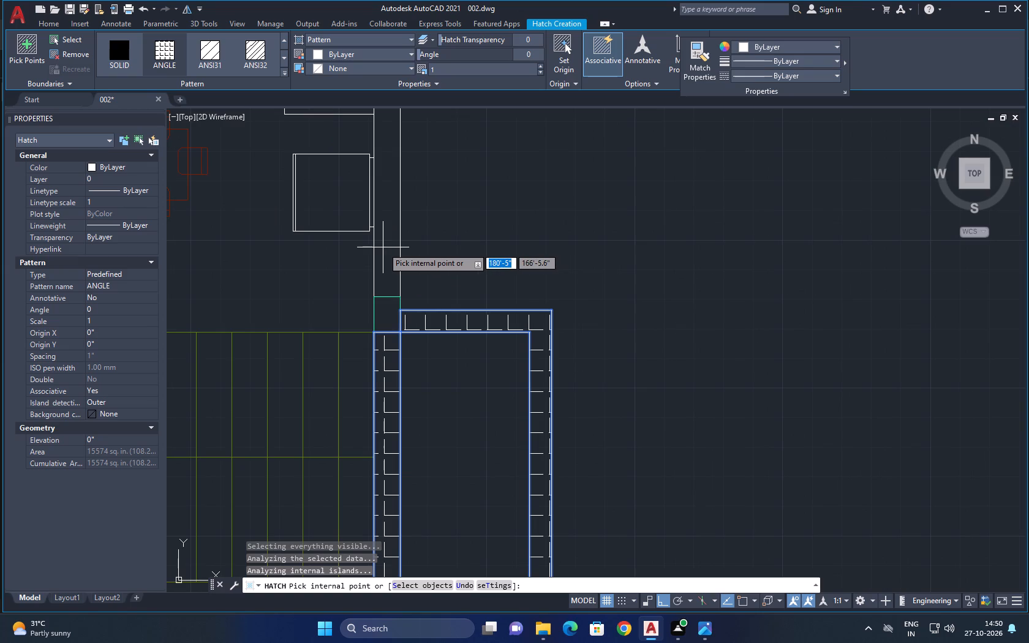
{"action": "scroll", "coordinate": [383, 247], "scroll_direction": "down", "scroll_amount": 4}
{"action": "middle_click_drag", "start_coordinate": [383, 247], "coordinate": [396, 341]}
{"action": "scroll", "coordinate": [405, 323], "scroll_direction": "up", "scroll_amount": 3}
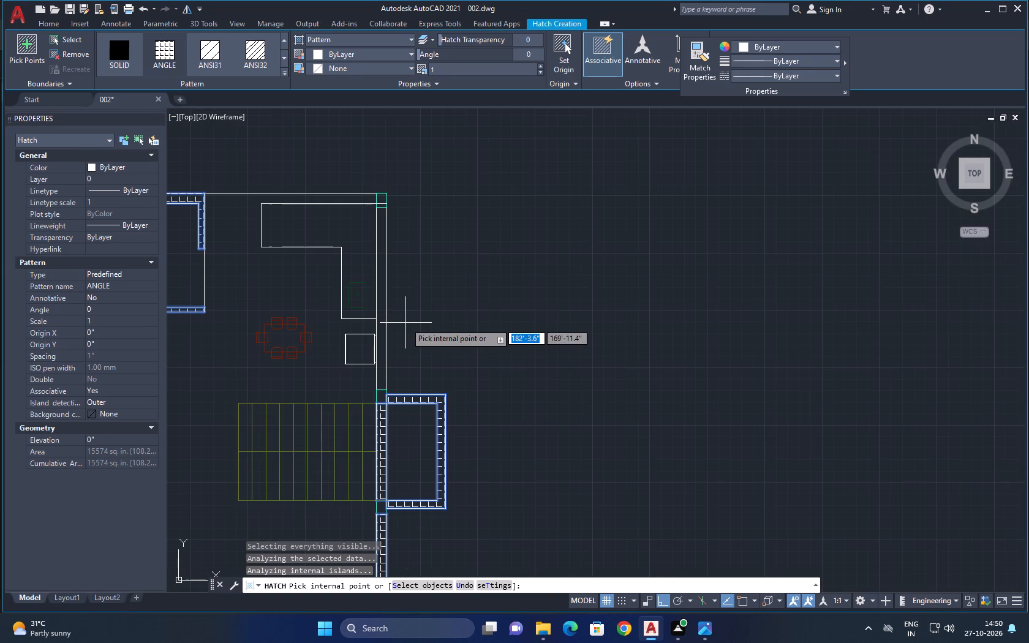
{"action": "left_click", "coordinate": [376, 274]}
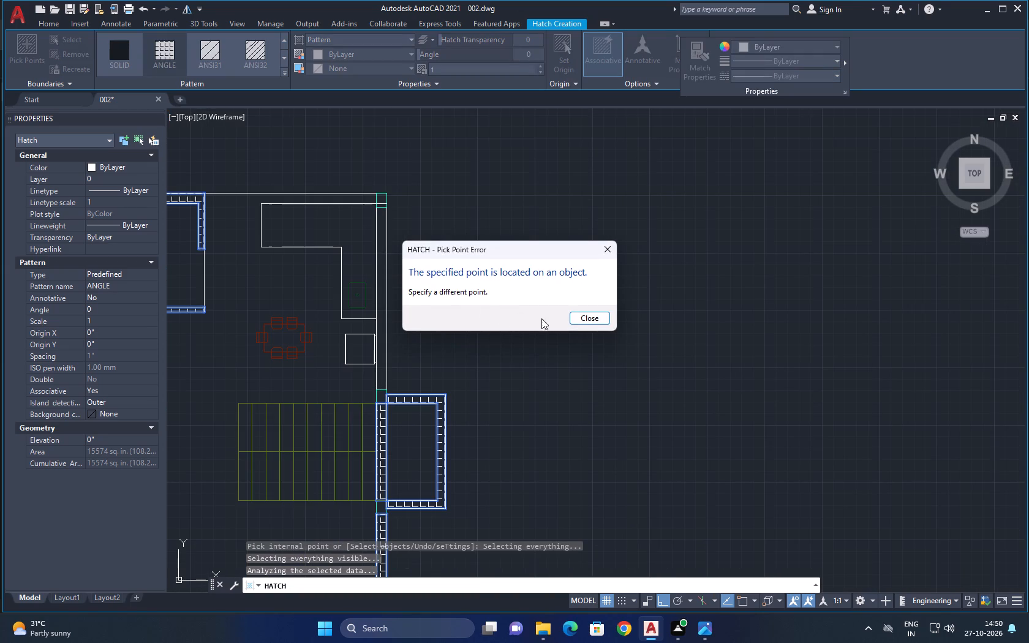
{"action": "left_click", "coordinate": [596, 321]}
{"action": "scroll", "coordinate": [380, 219], "scroll_direction": "up", "scroll_amount": 3}
{"action": "left_click", "coordinate": [376, 216]}
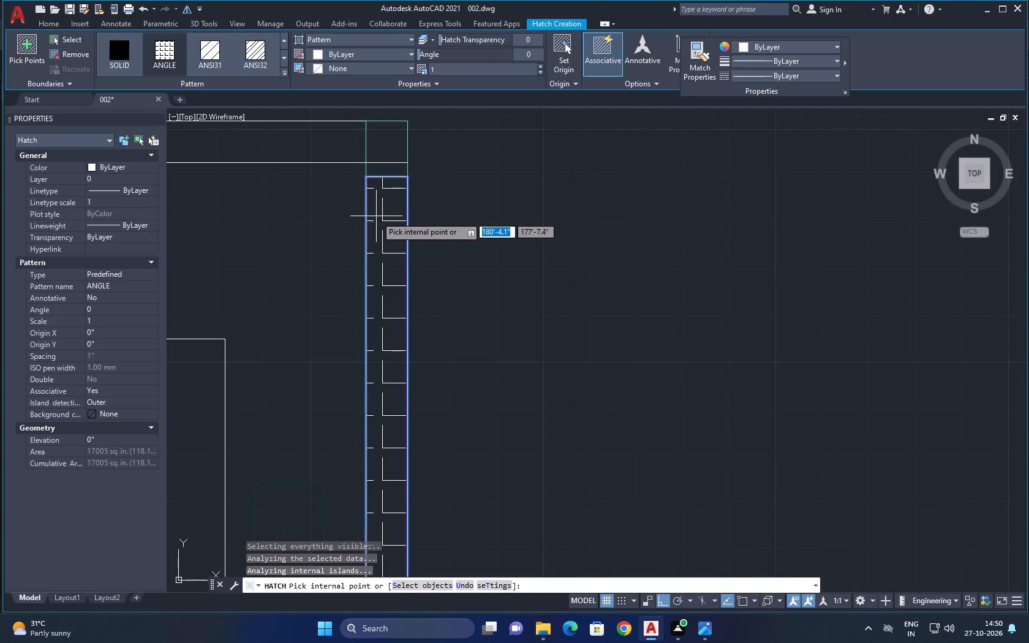
{"action": "scroll", "coordinate": [290, 132], "scroll_direction": "down", "scroll_amount": 3}
{"action": "middle_click_drag", "start_coordinate": [290, 133], "coordinate": [406, 176]}
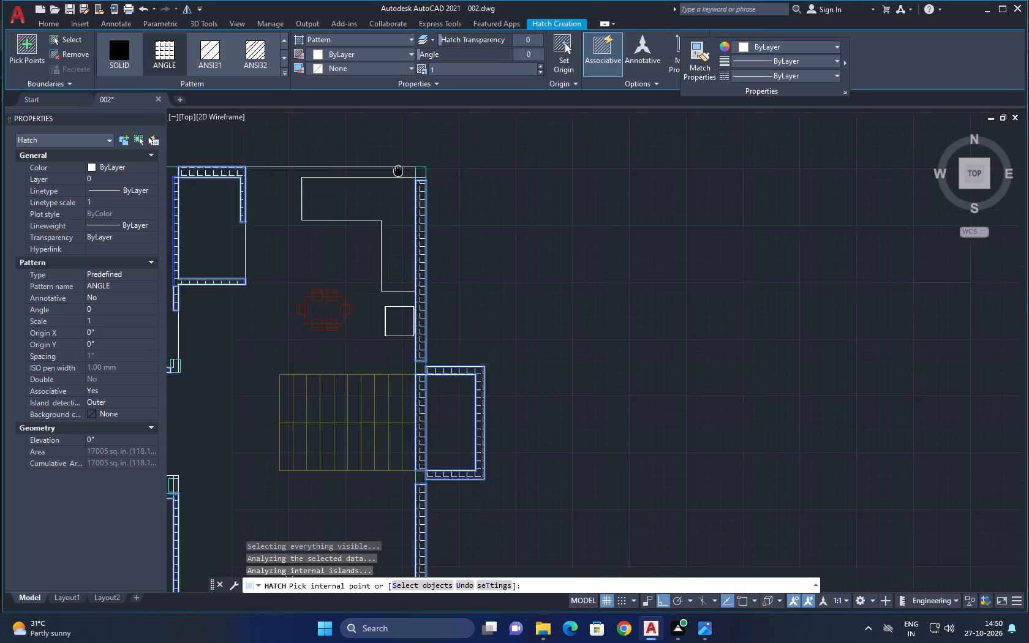
{"action": "middle_click_drag", "start_coordinate": [406, 176], "coordinate": [439, 198]}
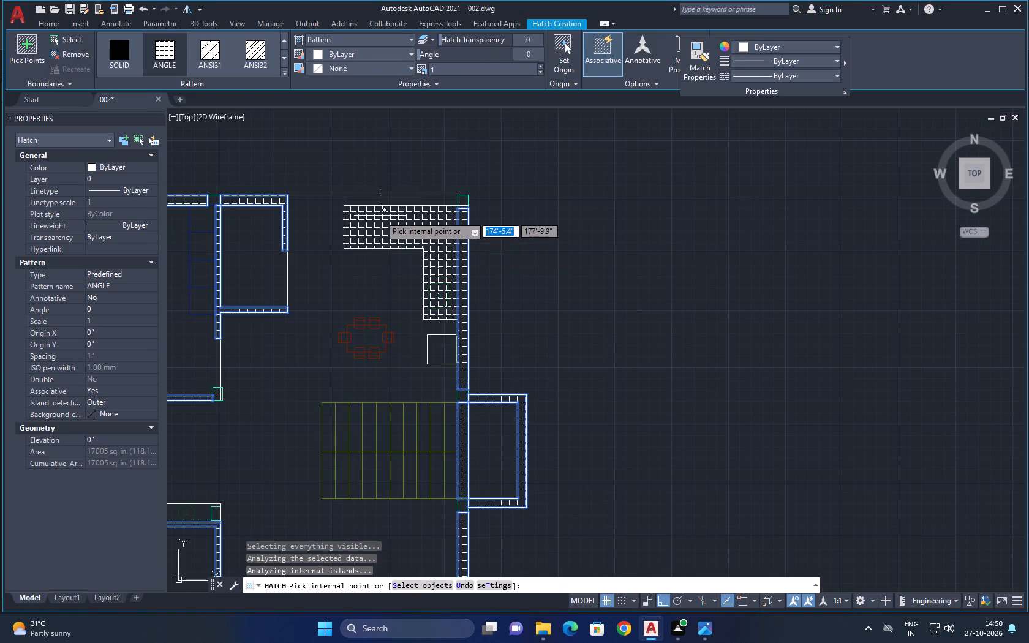
{"action": "key", "text": "Escape"}
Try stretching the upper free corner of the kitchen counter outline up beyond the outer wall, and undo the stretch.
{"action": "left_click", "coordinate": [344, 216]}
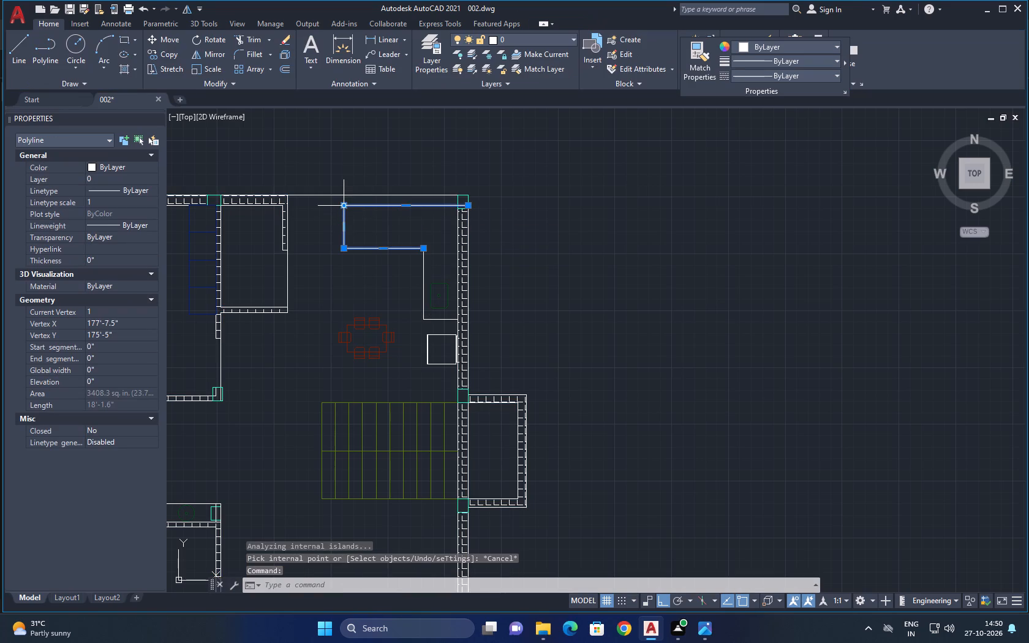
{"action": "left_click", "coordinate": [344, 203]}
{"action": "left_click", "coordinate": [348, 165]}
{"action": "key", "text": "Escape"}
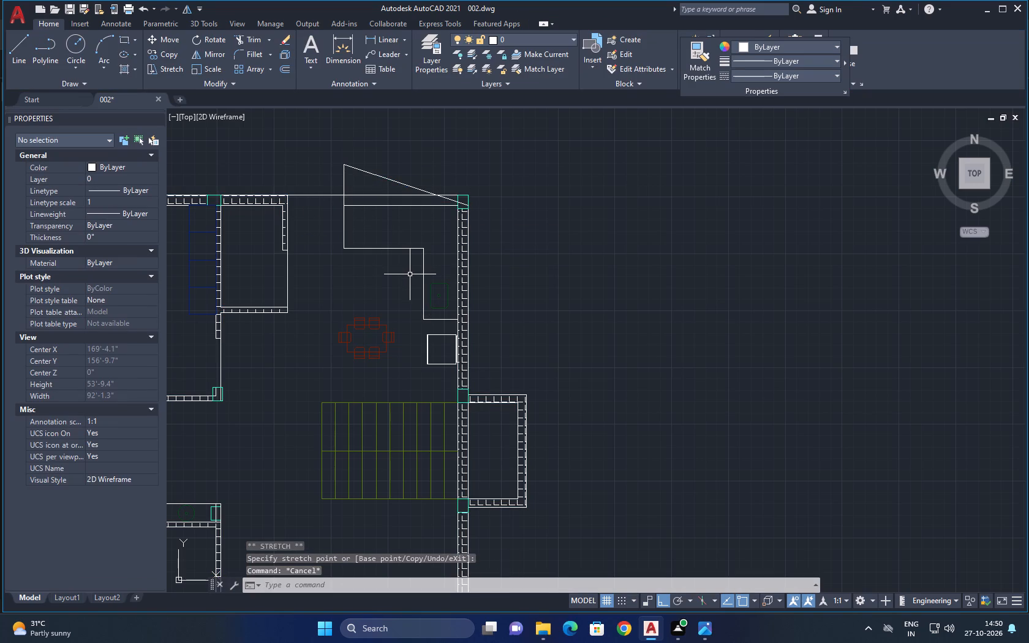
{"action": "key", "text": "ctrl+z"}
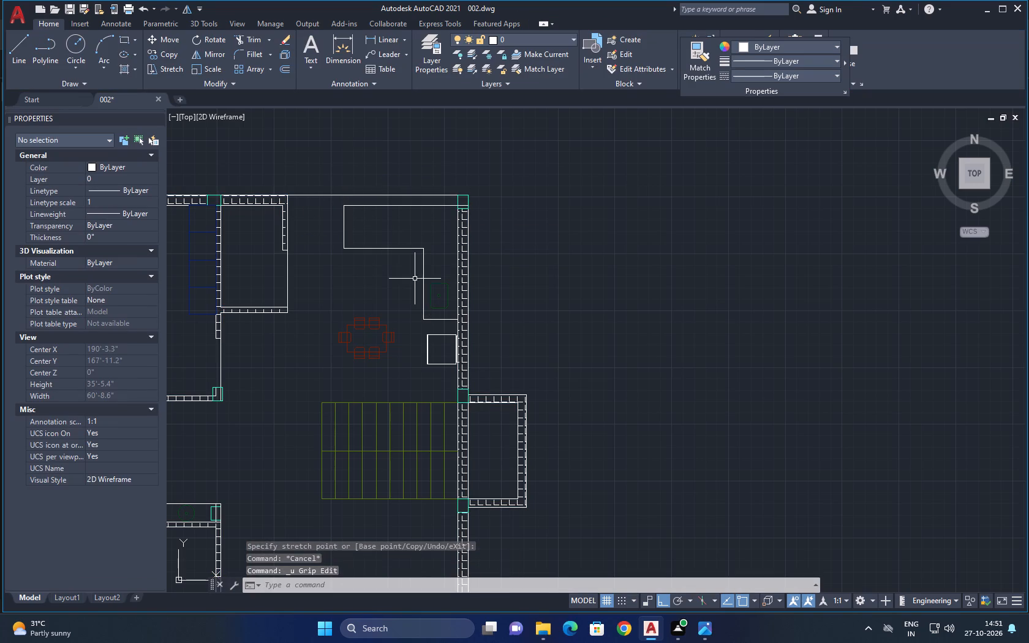
Draw a vertical line about 9" long from the kitchen counter's upper free corner to the outer wall line.
{"action": "type", "text": "l"}
{"action": "key", "text": "space"}
{"action": "scroll", "coordinate": [340, 213], "scroll_direction": "up", "scroll_amount": 1}
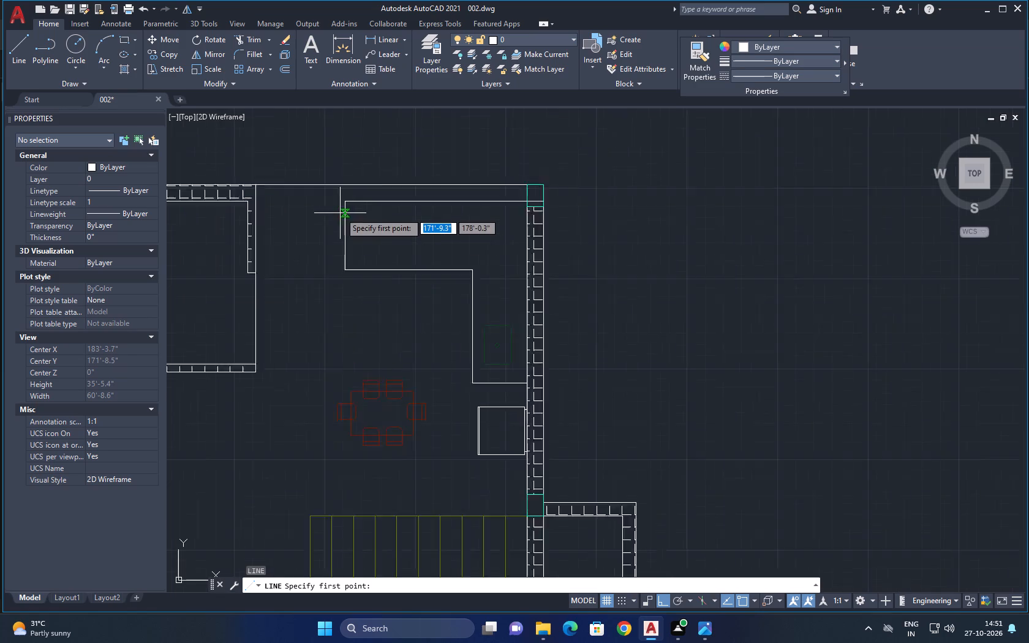
{"action": "scroll", "coordinate": [340, 212], "scroll_direction": "up", "scroll_amount": 2}
{"action": "left_click", "coordinate": [352, 184]}
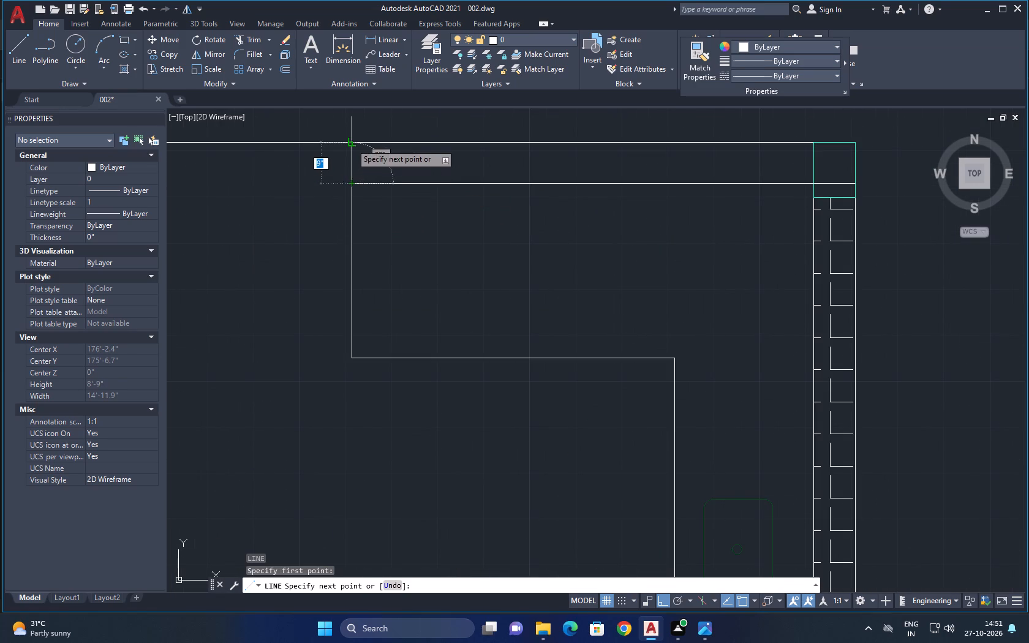
{"action": "left_click", "coordinate": [351, 143]}
{"action": "key", "text": "Escape"}
Hatch the north wall strip behind the kitchen counter, from the short closing line to the corner column, with the ANGLE pattern.
{"action": "key", "text": "h"}
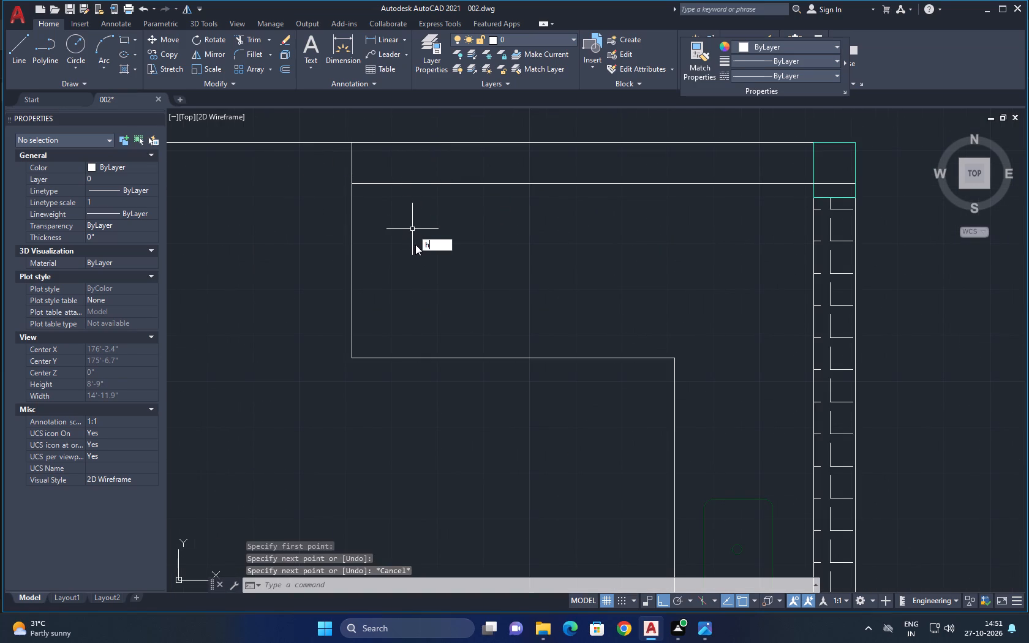
{"action": "type", "text": "atch"}
{"action": "key", "text": "space"}
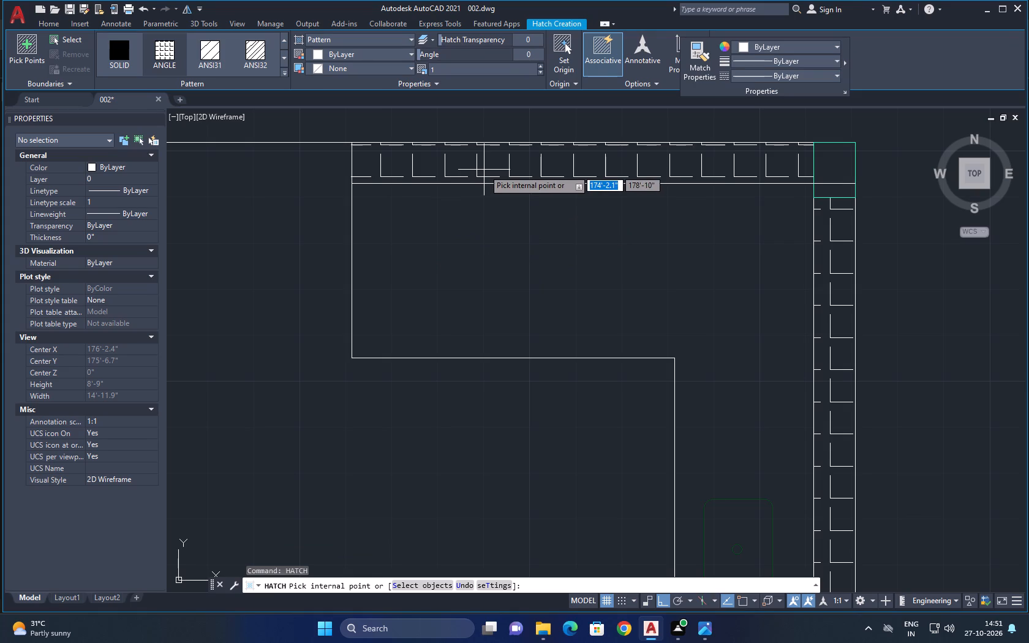
{"action": "left_click", "coordinate": [484, 170]}
{"action": "scroll", "coordinate": [484, 170], "scroll_direction": "down", "scroll_amount": 4}
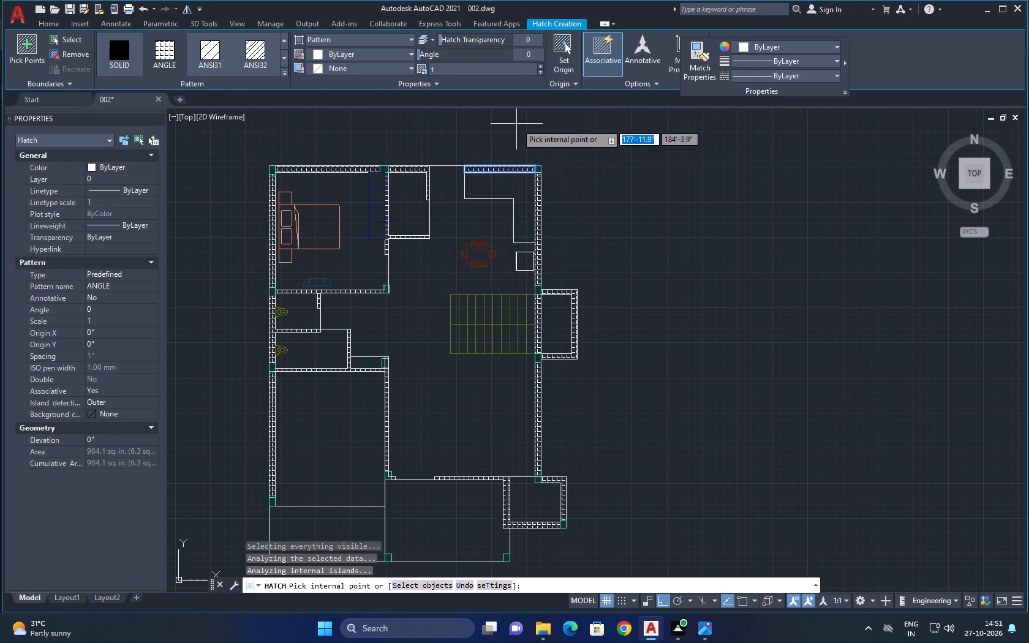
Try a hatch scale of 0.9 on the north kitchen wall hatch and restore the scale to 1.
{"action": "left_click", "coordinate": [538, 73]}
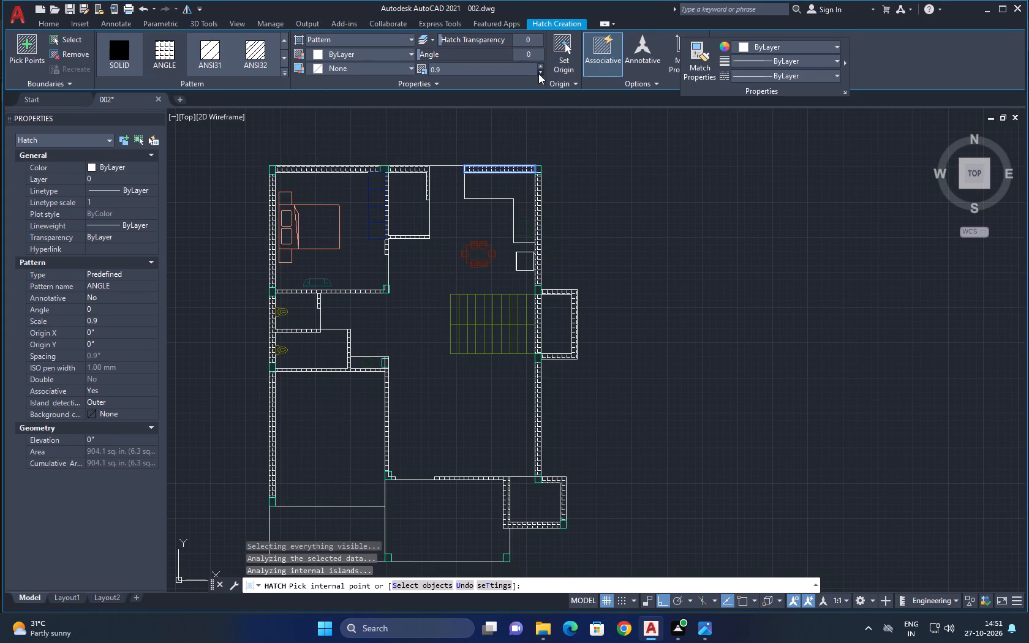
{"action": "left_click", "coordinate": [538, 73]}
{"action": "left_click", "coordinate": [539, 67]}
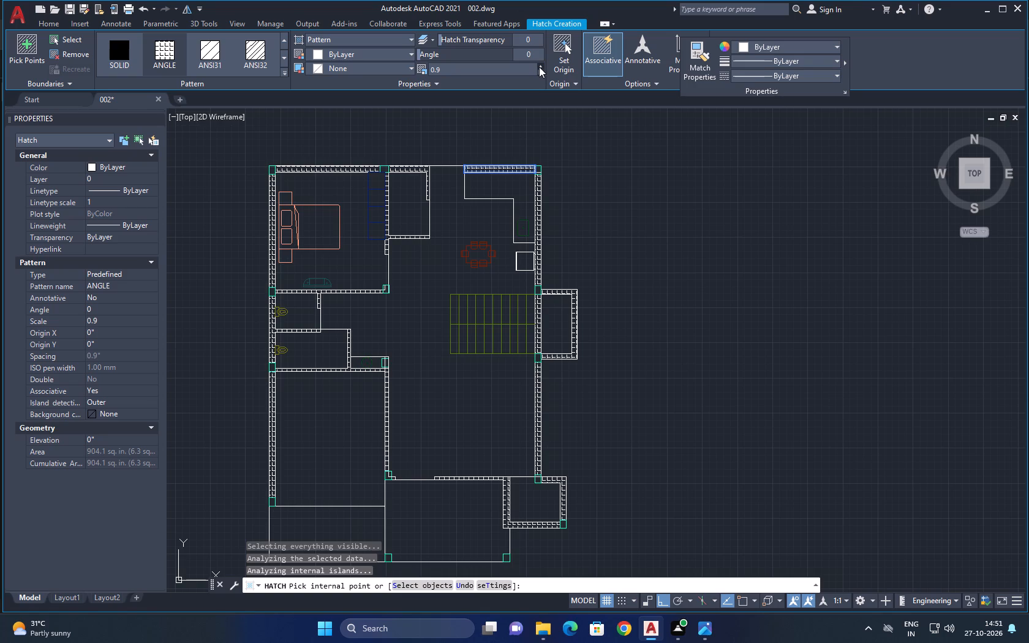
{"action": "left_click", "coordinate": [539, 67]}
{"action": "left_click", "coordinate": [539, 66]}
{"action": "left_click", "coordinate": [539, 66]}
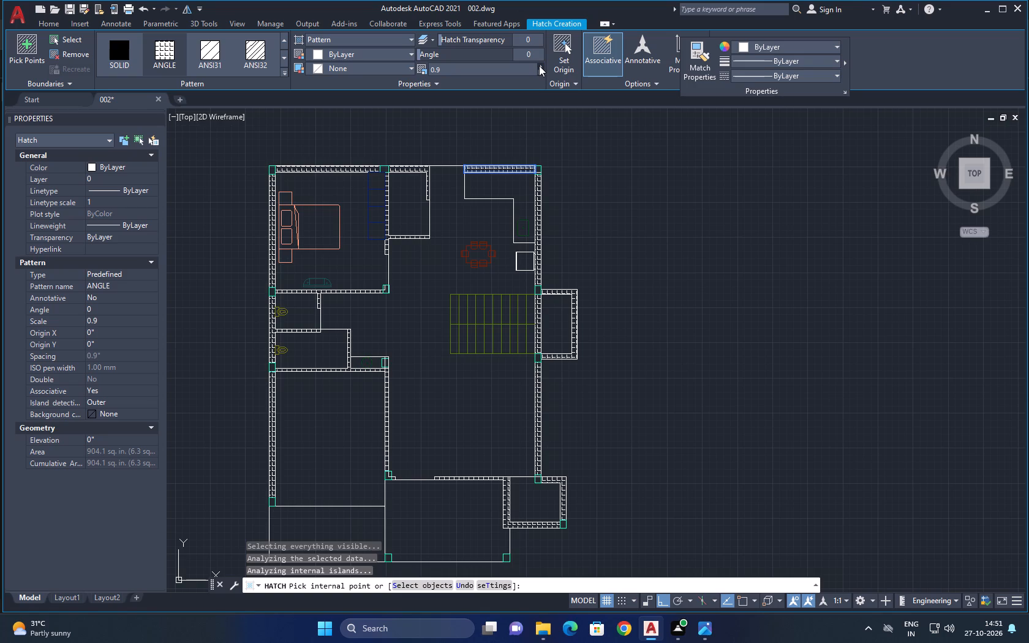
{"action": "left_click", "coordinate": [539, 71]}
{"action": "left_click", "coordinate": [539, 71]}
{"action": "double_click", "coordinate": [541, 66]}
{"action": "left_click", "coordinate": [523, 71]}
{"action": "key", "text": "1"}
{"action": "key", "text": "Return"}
Add the east outer wall to the ANGLE hatch, from the kitchen past the staircase and its projecting bay to the lower wall stretch.
{"action": "left_click", "coordinate": [535, 192]}
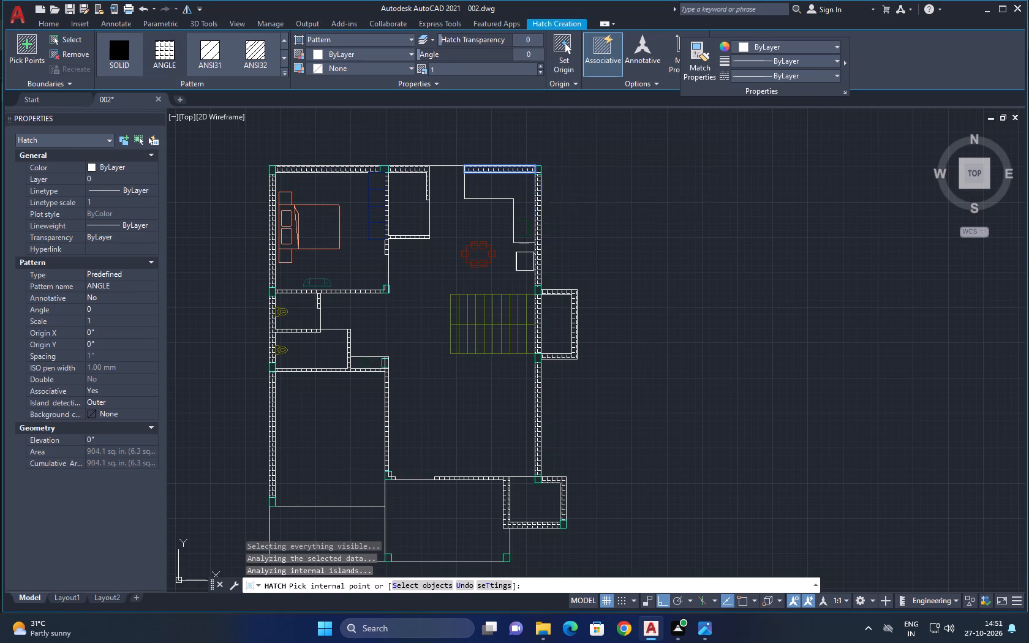
{"action": "left_click", "coordinate": [551, 295]}
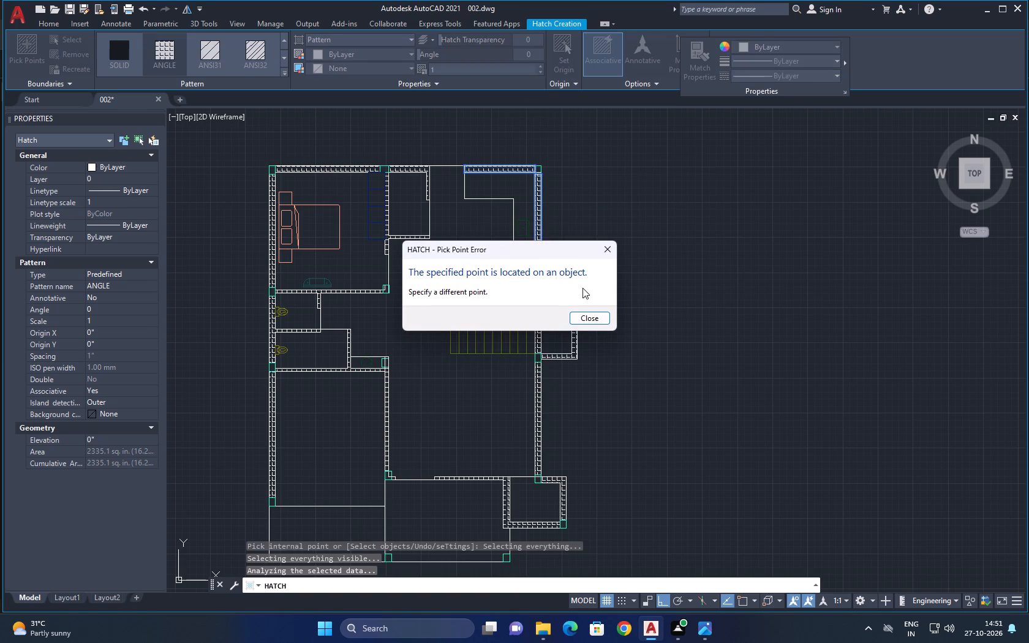
{"action": "left_click", "coordinate": [605, 241]}
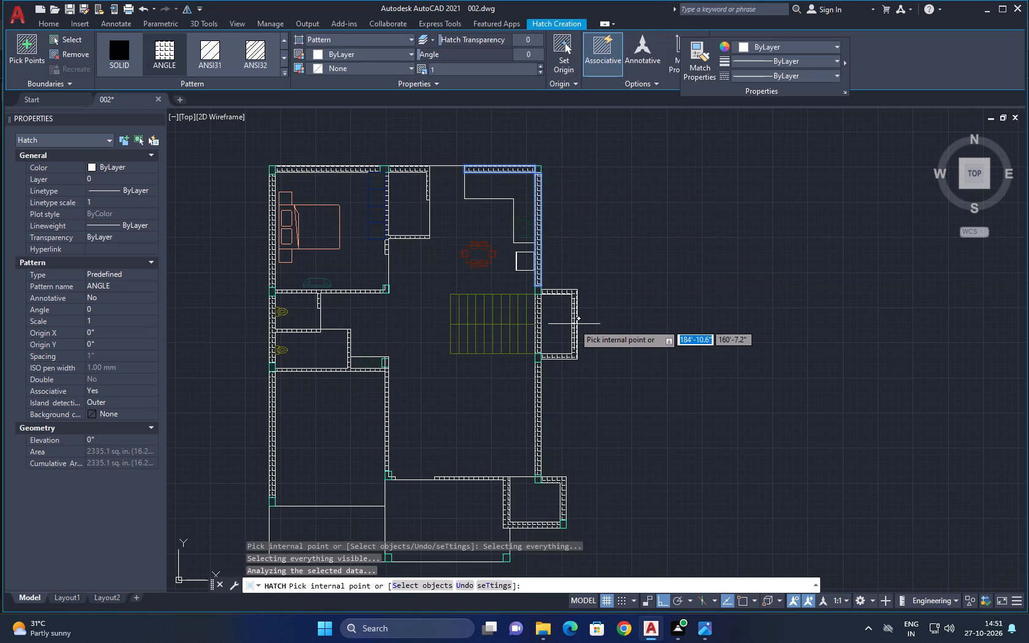
{"action": "left_click", "coordinate": [574, 324]}
{"action": "left_click", "coordinate": [535, 337]}
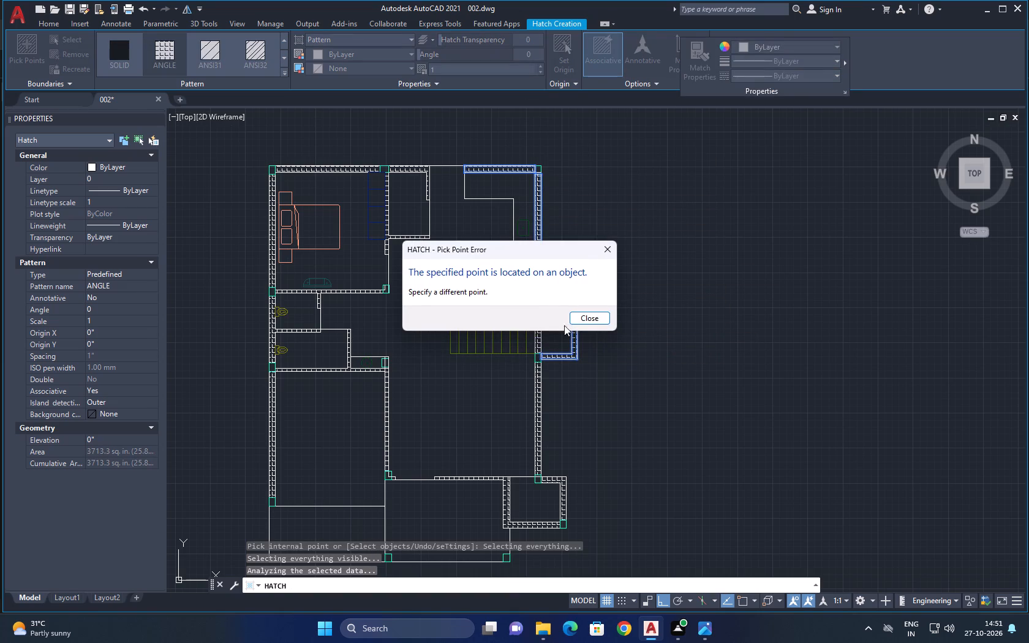
{"action": "left_click", "coordinate": [579, 317]}
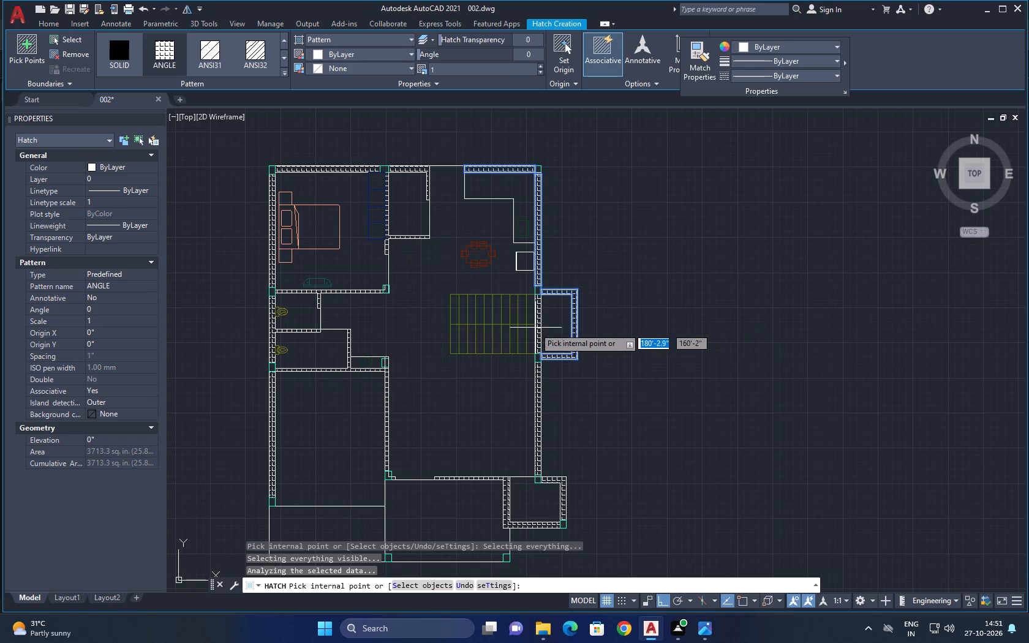
{"action": "left_click", "coordinate": [539, 328]}
{"action": "left_click", "coordinate": [537, 377]}
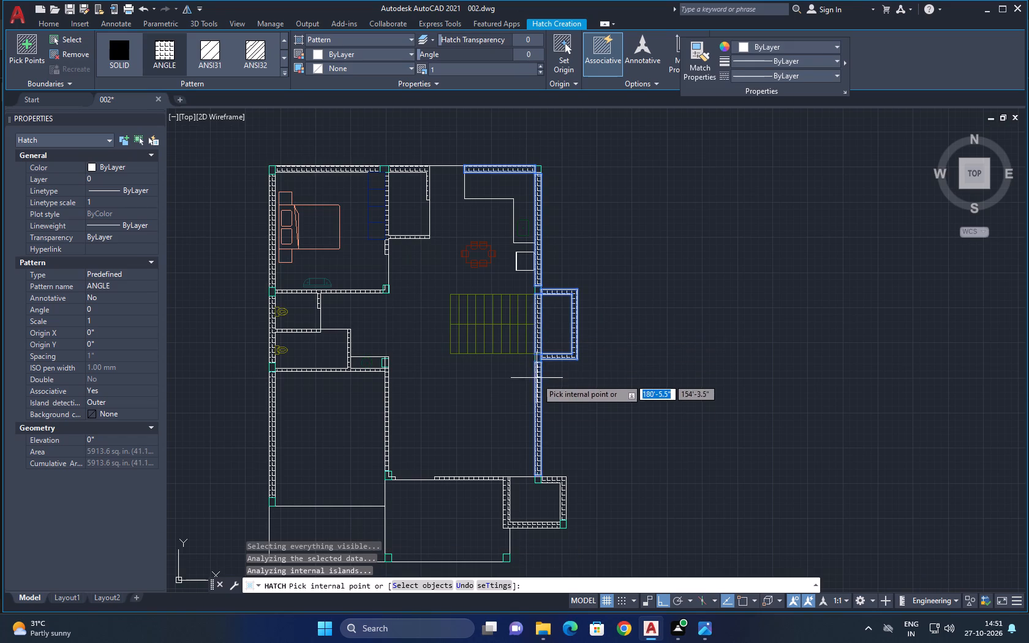
Add the walls of the small southeast projection and the adjoining south wall strip to the hatch.
{"action": "left_click", "coordinate": [562, 503]}
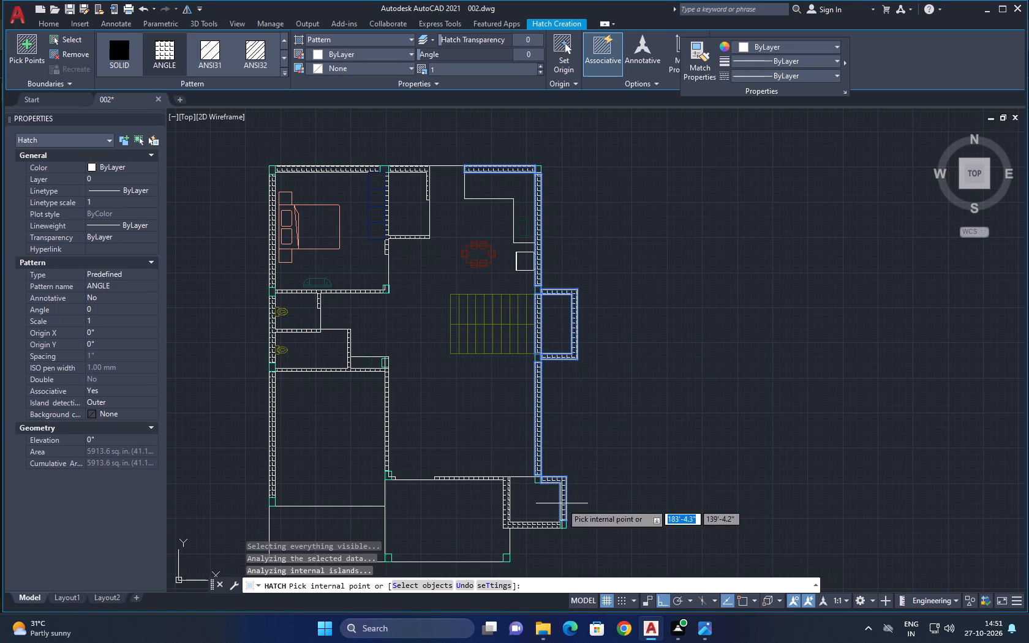
{"action": "left_click", "coordinate": [532, 529]}
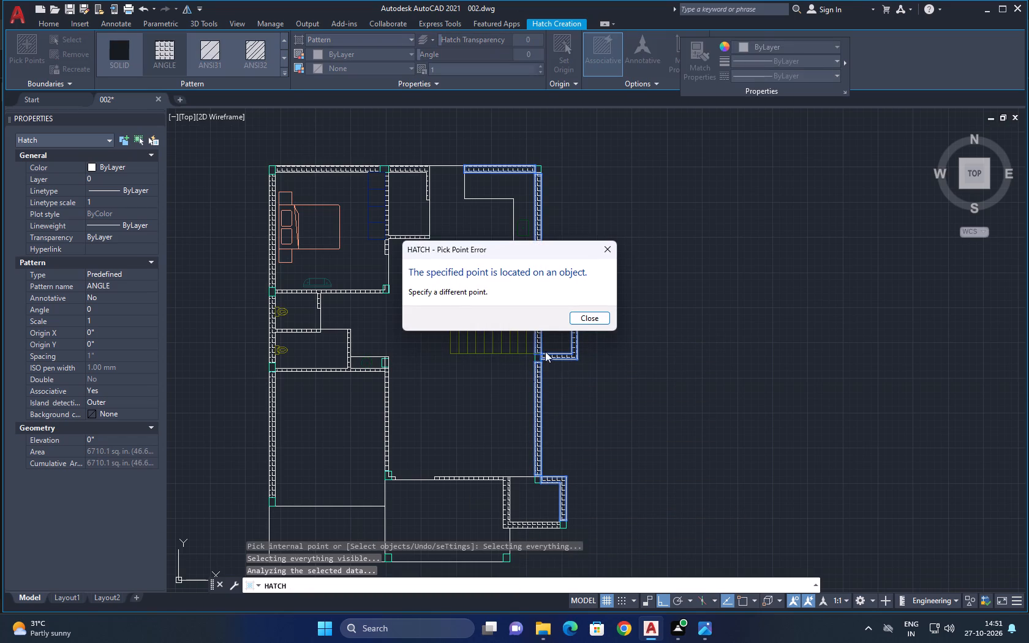
{"action": "left_click", "coordinate": [587, 317]}
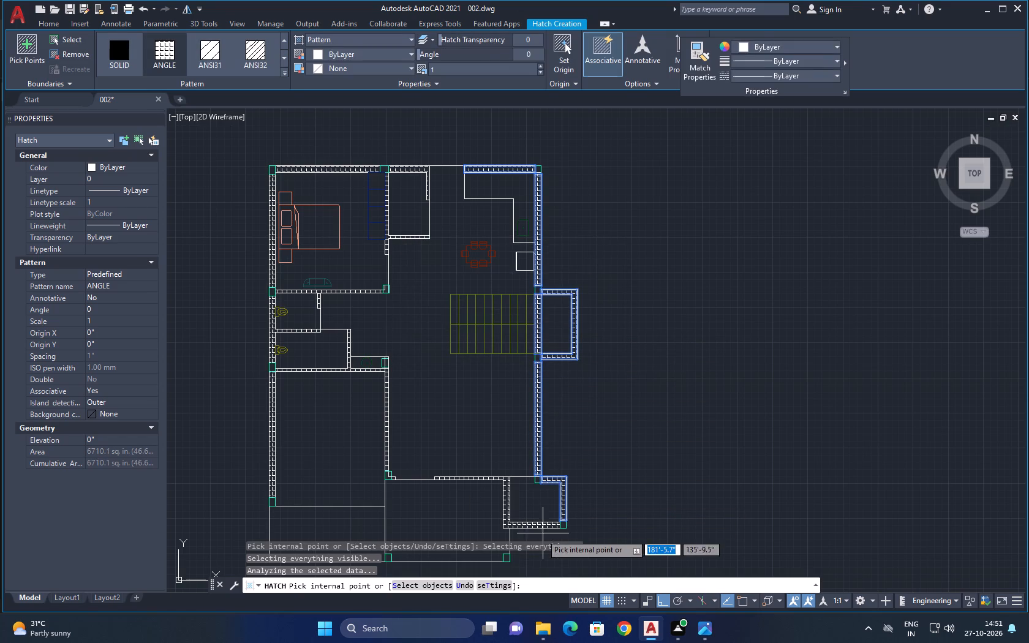
{"action": "left_click", "coordinate": [534, 527]}
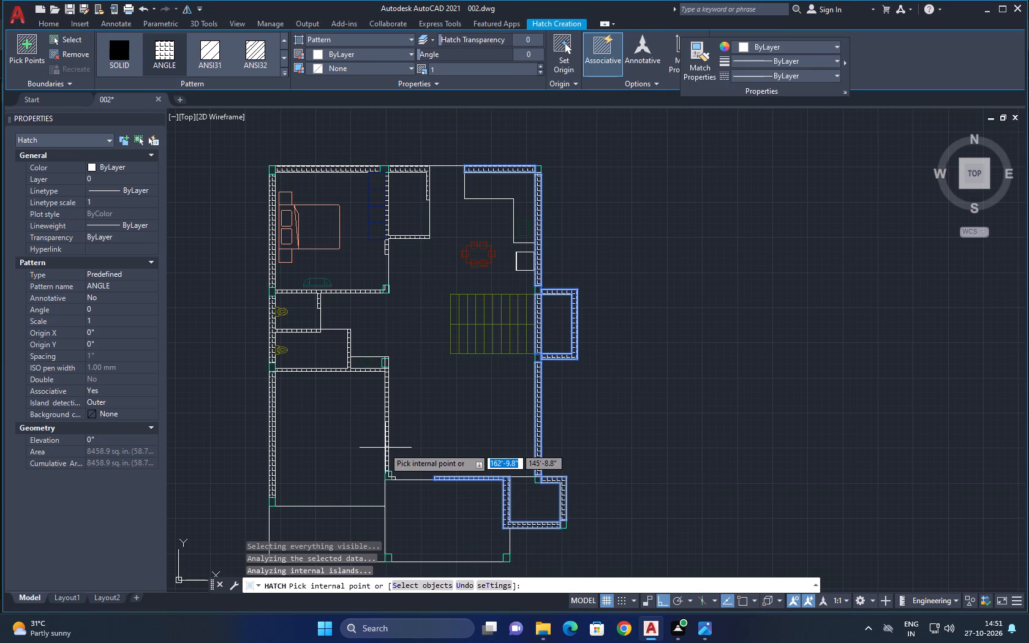
Add the partition walls and the west outer wall around the large southwest room to the hatch.
{"action": "scroll", "coordinate": [383, 443], "scroll_direction": "up", "scroll_amount": 3}
{"action": "left_click", "coordinate": [392, 431]}
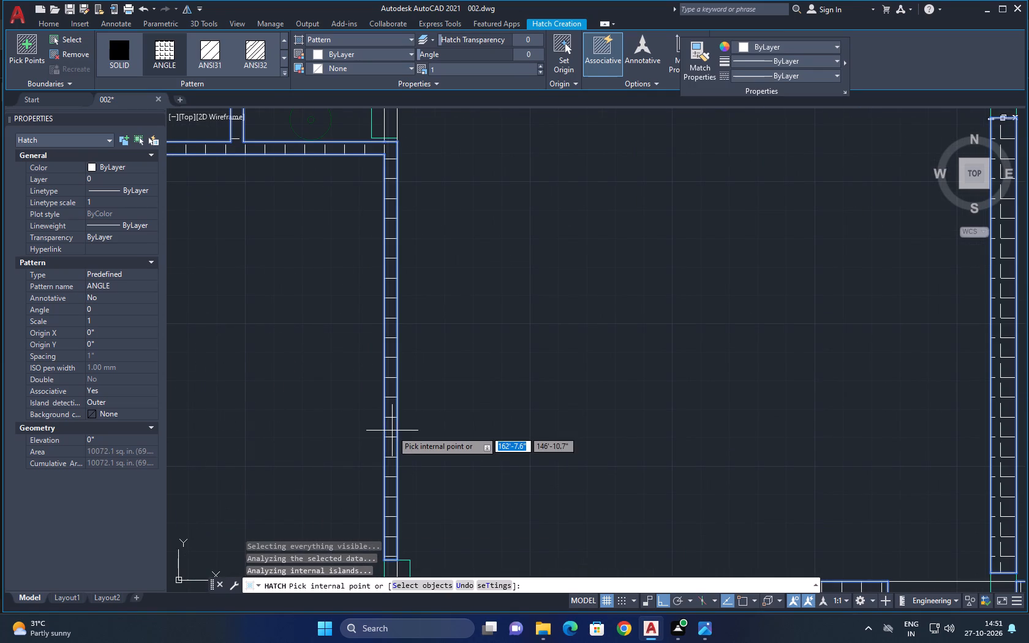
{"action": "scroll", "coordinate": [388, 429], "scroll_direction": "down", "scroll_amount": 2}
{"action": "middle_click_drag", "start_coordinate": [388, 429], "coordinate": [605, 404]}
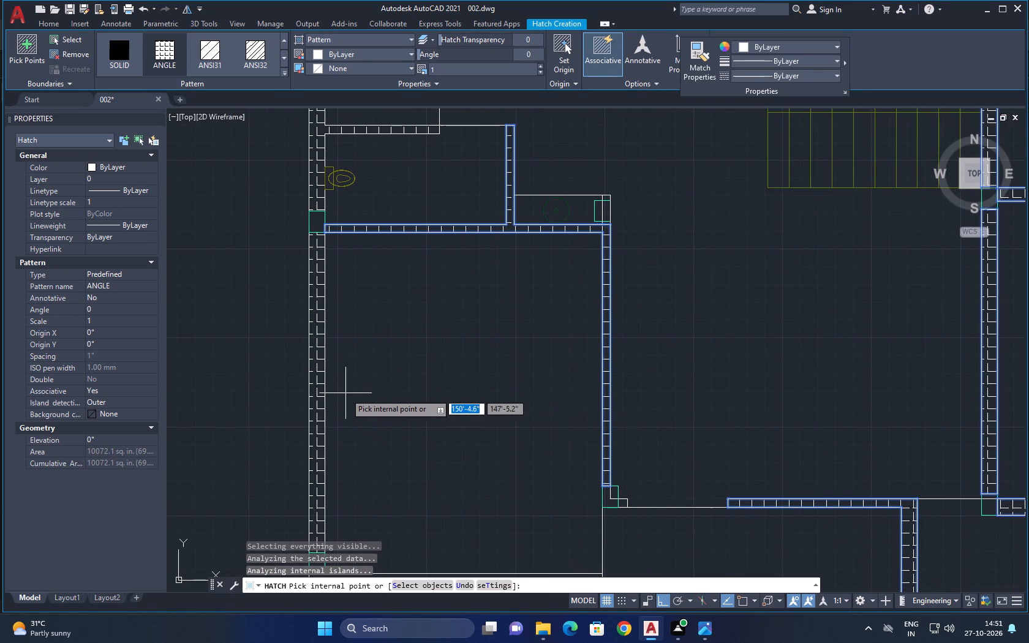
{"action": "left_click", "coordinate": [314, 394]}
{"action": "scroll", "coordinate": [345, 367], "scroll_direction": "down", "scroll_amount": 2}
{"action": "middle_click_drag", "start_coordinate": [345, 367], "coordinate": [353, 375]}
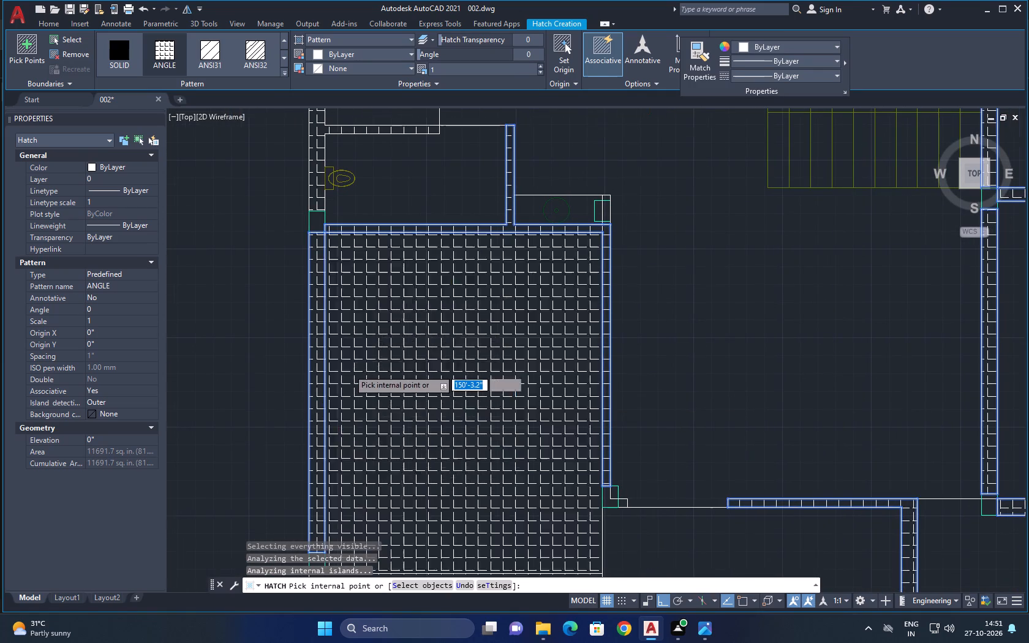
{"action": "middle_click_drag", "start_coordinate": [353, 375], "coordinate": [389, 470]}
Add the west outer wall beside the toilets and the wall between the bedroom and upper toilet to the hatch.
{"action": "left_click", "coordinate": [370, 355]}
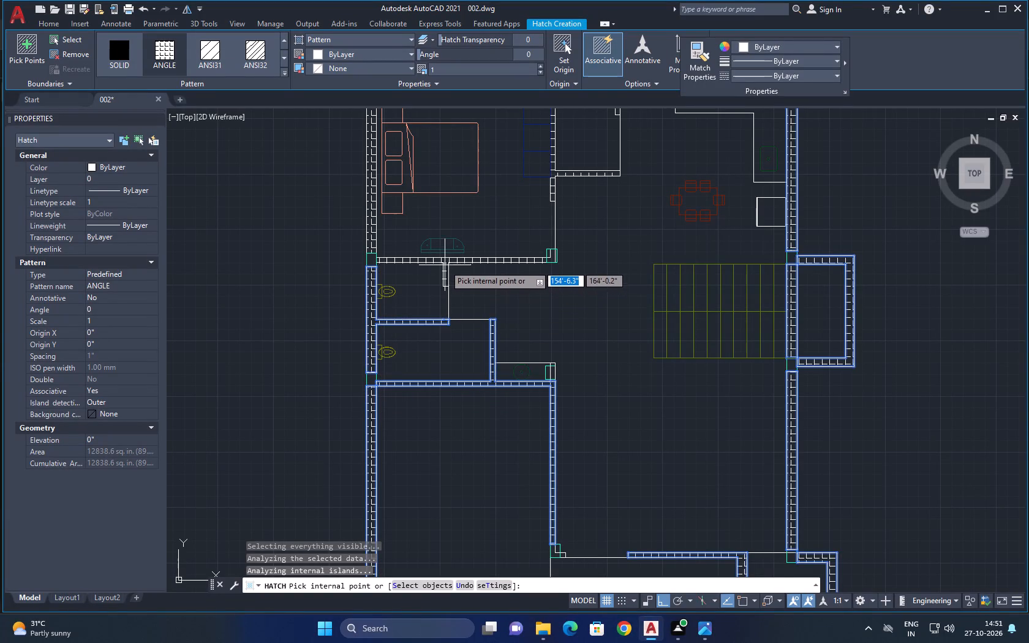
{"action": "scroll", "coordinate": [445, 260], "scroll_direction": "up", "scroll_amount": 2}
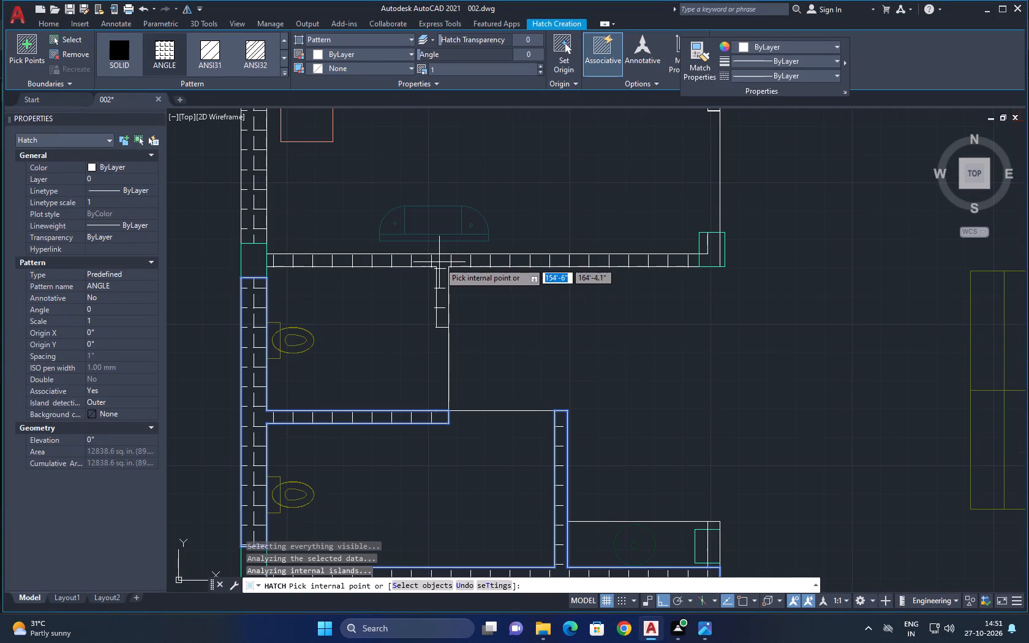
{"action": "left_click", "coordinate": [439, 262]}
{"action": "scroll", "coordinate": [439, 263], "scroll_direction": "down", "scroll_amount": 2}
{"action": "middle_click_drag", "start_coordinate": [439, 263], "coordinate": [546, 417]}
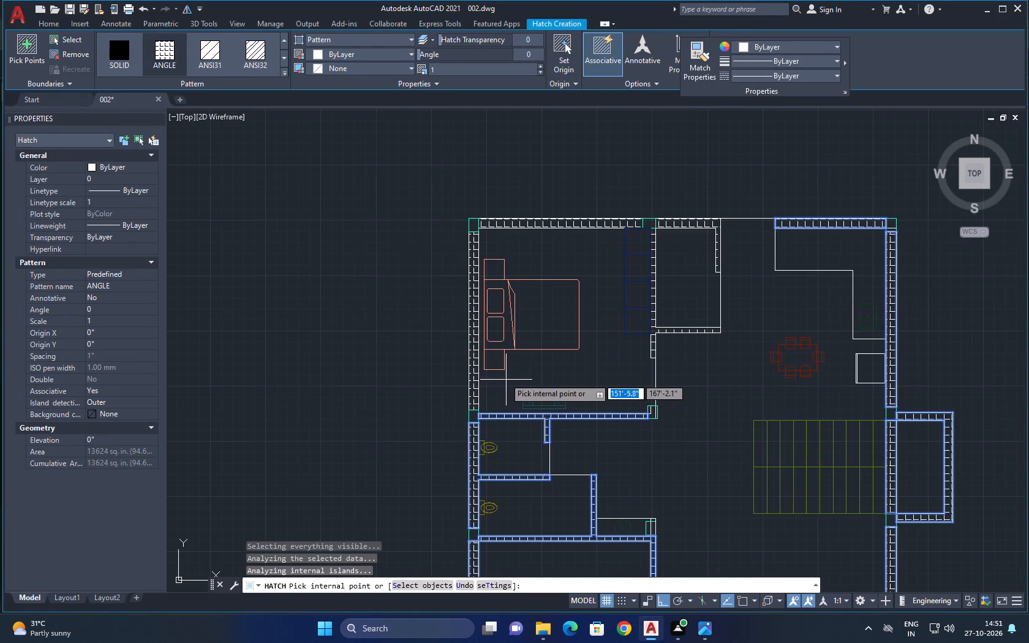
Add the bedroom's west and north walls and the walls of the small room beside its wardrobe to the hatch.
{"action": "left_click", "coordinate": [473, 352]}
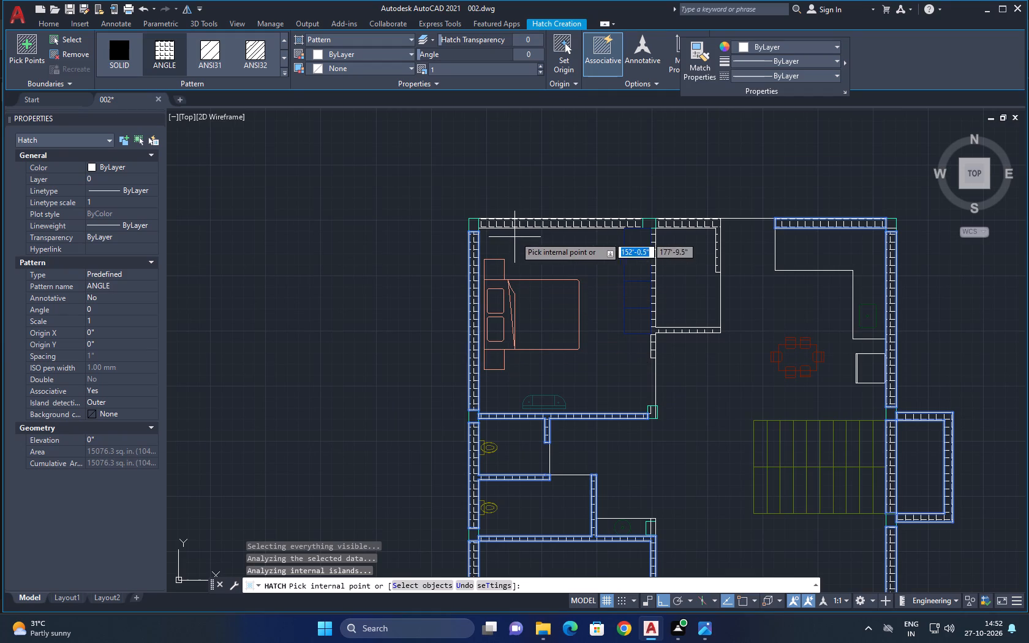
{"action": "left_click", "coordinate": [522, 221]}
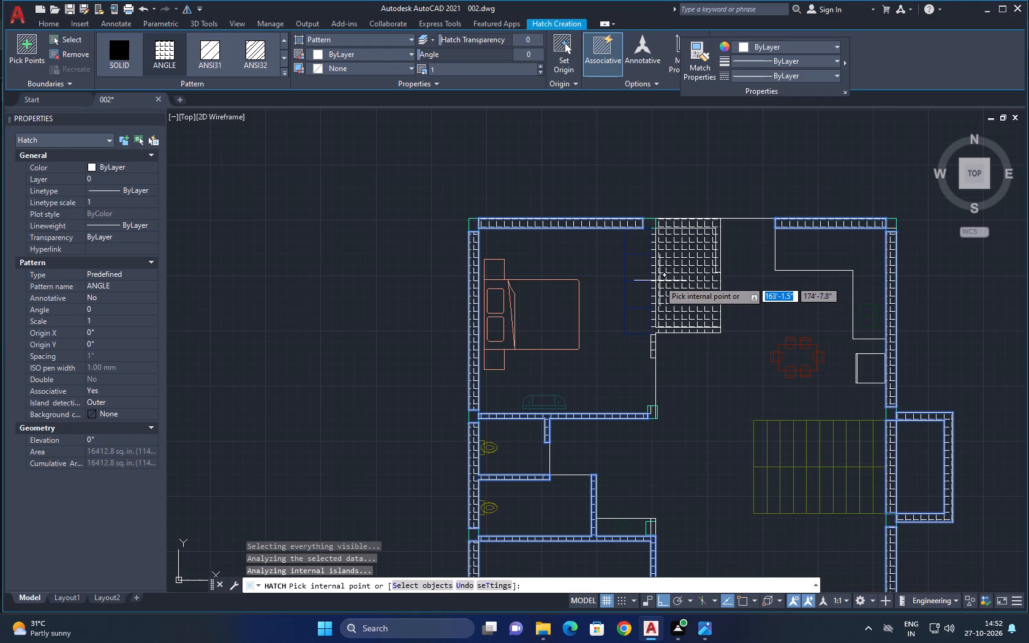
{"action": "left_click", "coordinate": [654, 284]}
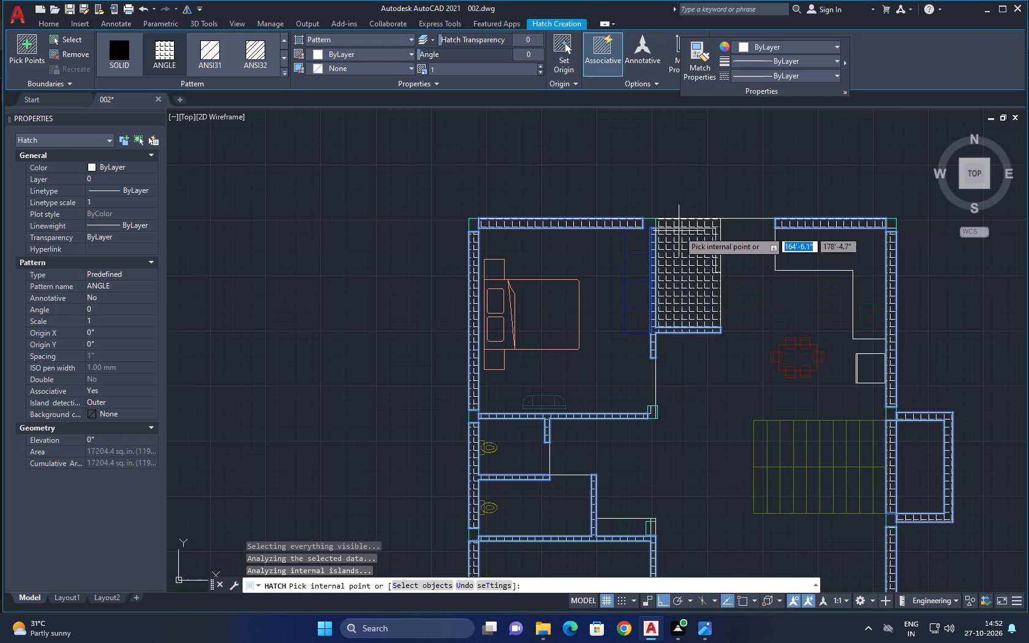
{"action": "left_click", "coordinate": [679, 227]}
{"action": "scroll", "coordinate": [687, 242], "scroll_direction": "down", "scroll_amount": 1}
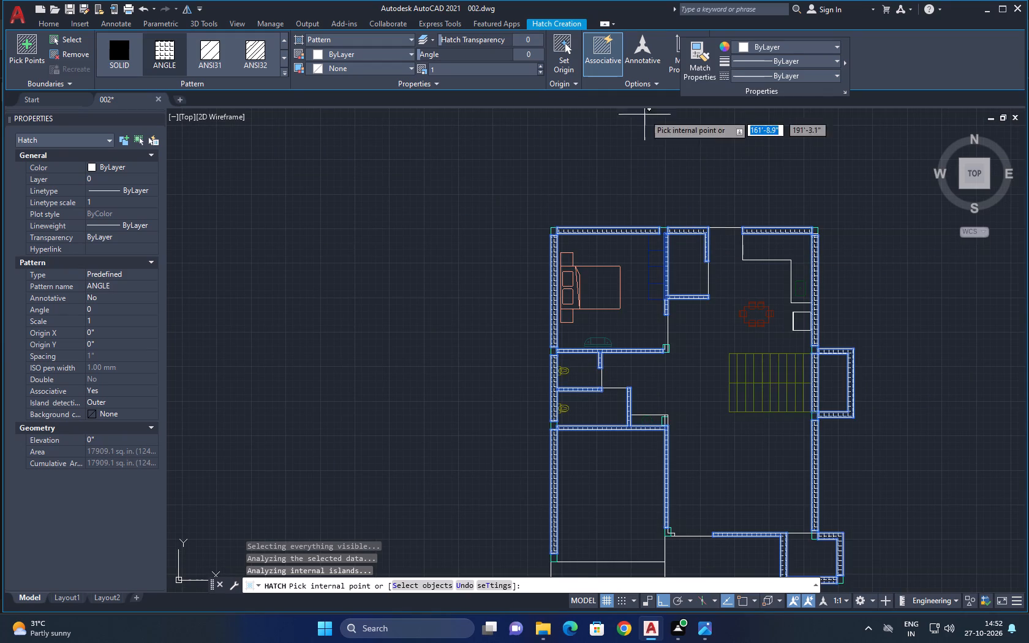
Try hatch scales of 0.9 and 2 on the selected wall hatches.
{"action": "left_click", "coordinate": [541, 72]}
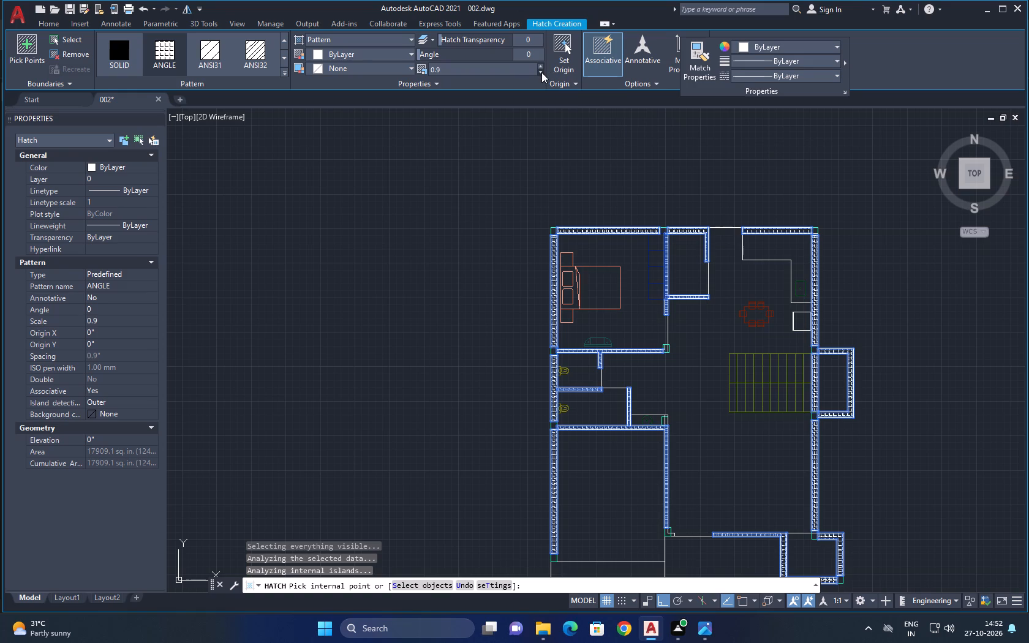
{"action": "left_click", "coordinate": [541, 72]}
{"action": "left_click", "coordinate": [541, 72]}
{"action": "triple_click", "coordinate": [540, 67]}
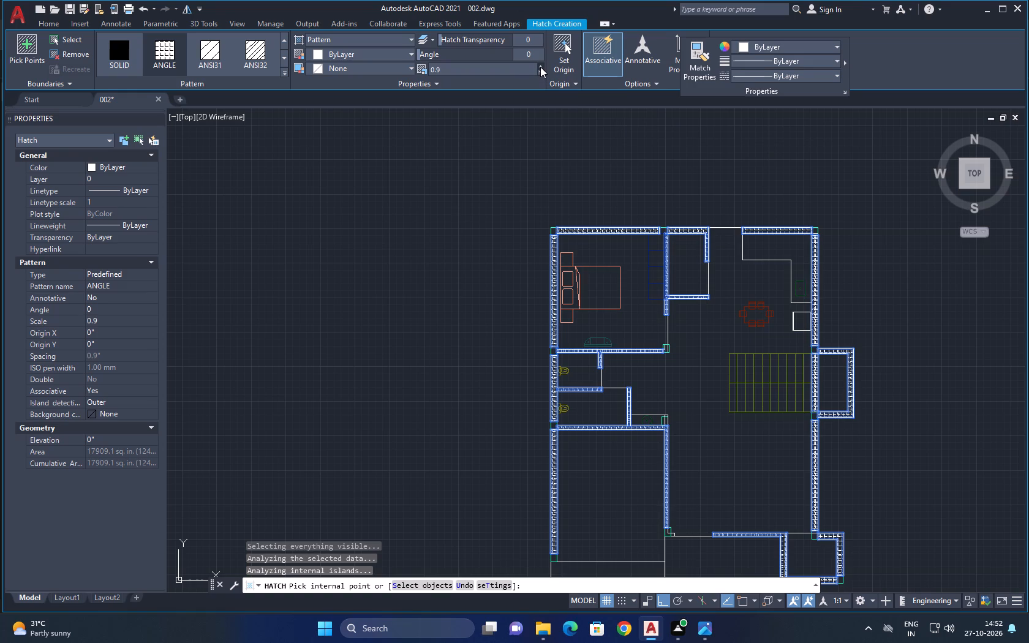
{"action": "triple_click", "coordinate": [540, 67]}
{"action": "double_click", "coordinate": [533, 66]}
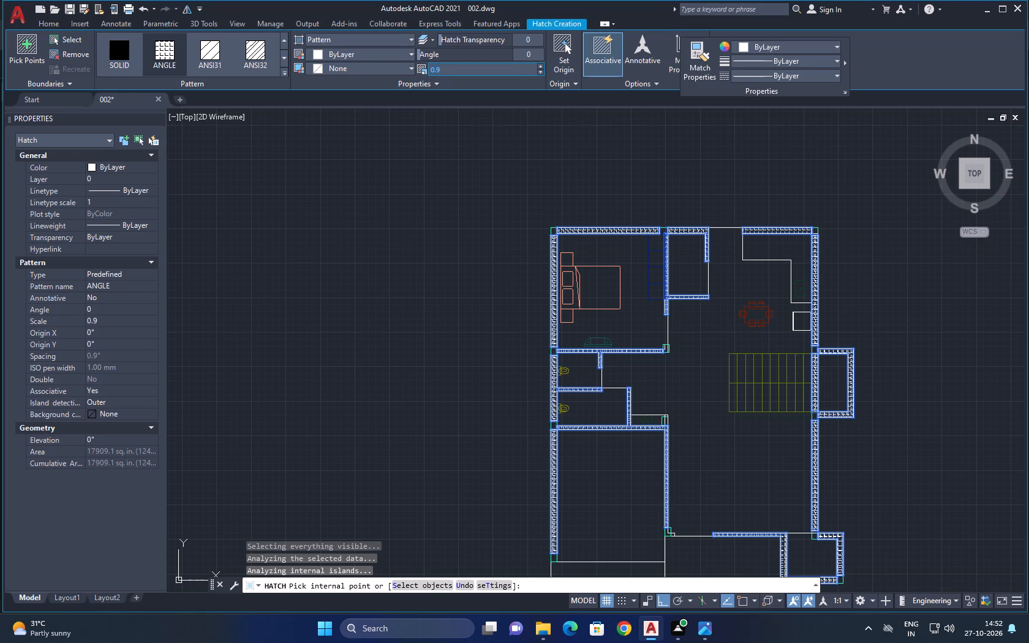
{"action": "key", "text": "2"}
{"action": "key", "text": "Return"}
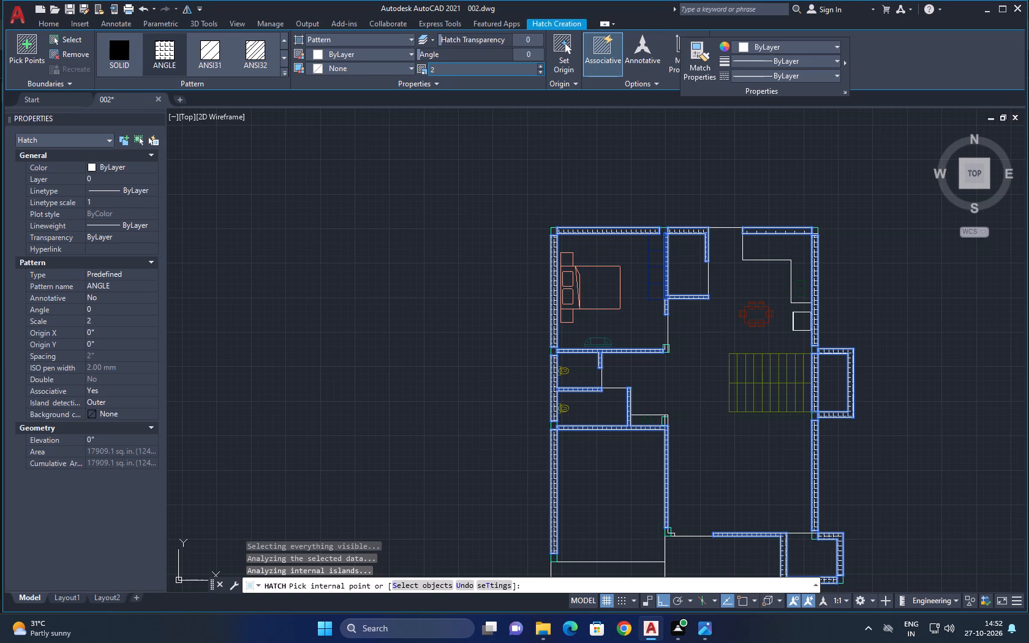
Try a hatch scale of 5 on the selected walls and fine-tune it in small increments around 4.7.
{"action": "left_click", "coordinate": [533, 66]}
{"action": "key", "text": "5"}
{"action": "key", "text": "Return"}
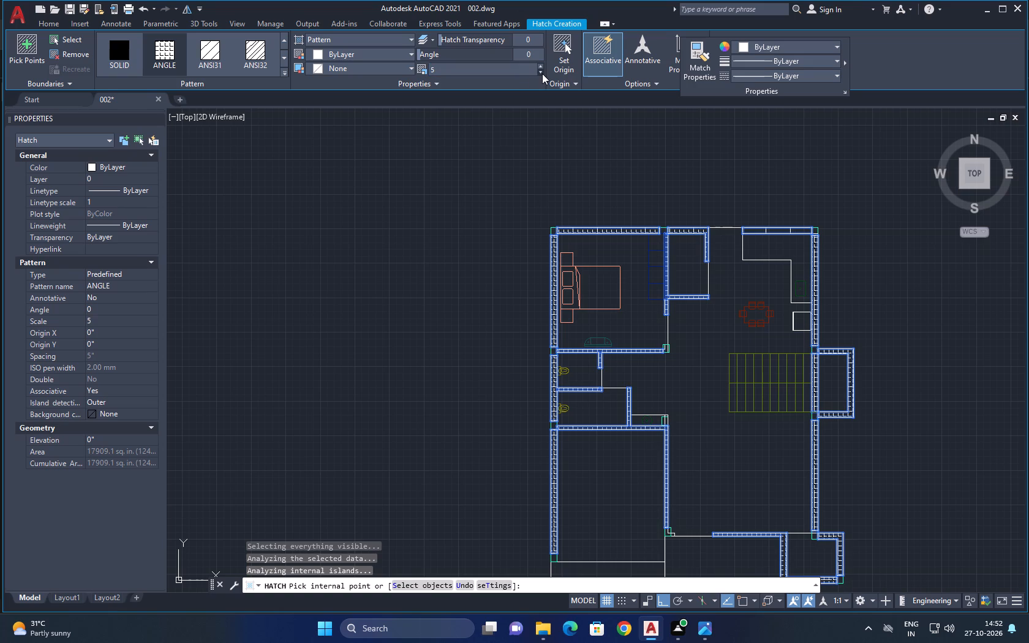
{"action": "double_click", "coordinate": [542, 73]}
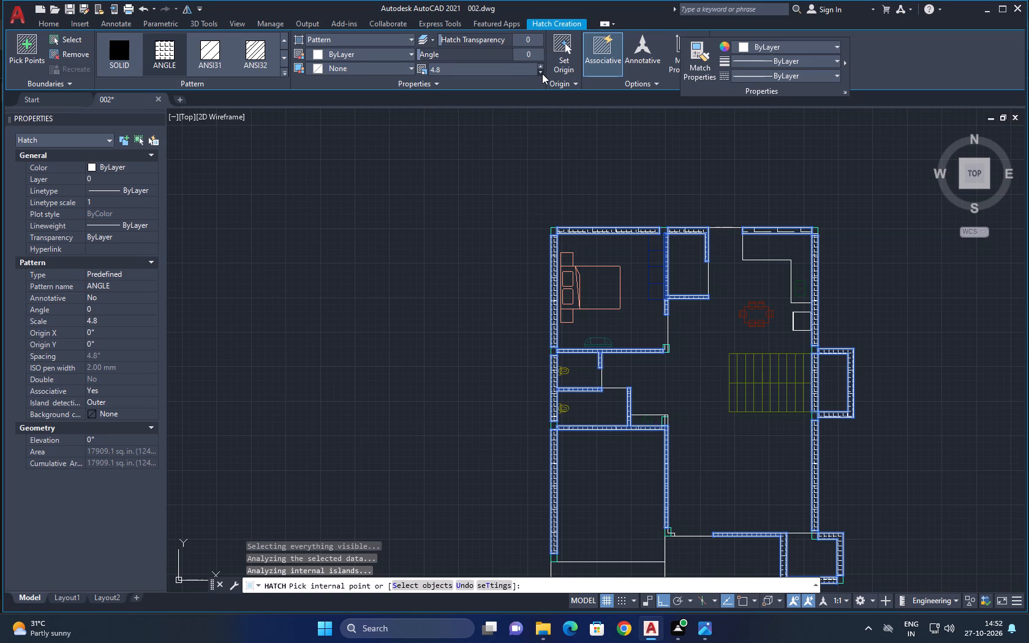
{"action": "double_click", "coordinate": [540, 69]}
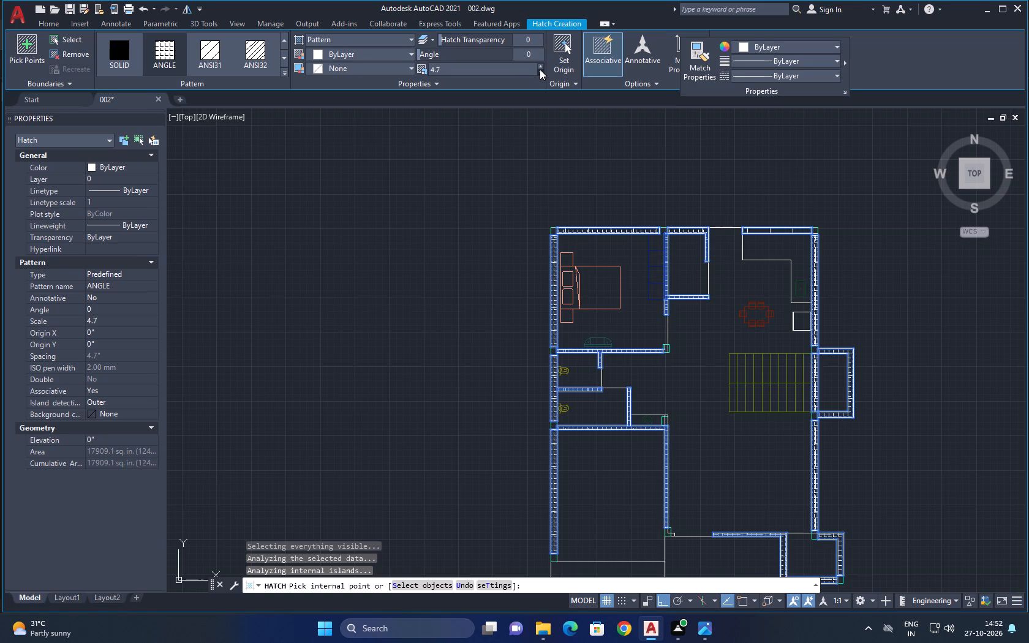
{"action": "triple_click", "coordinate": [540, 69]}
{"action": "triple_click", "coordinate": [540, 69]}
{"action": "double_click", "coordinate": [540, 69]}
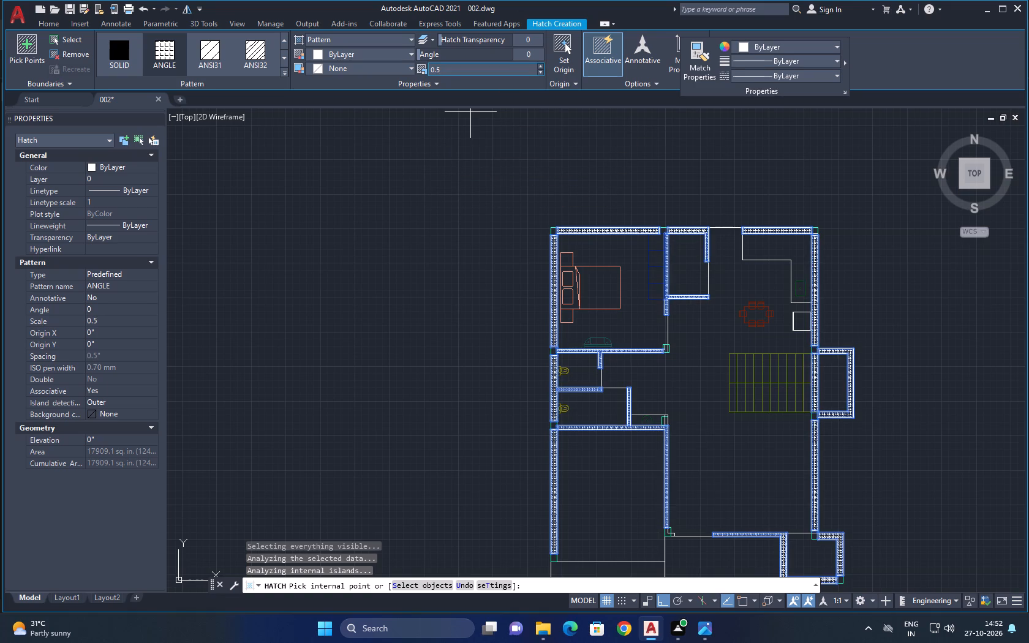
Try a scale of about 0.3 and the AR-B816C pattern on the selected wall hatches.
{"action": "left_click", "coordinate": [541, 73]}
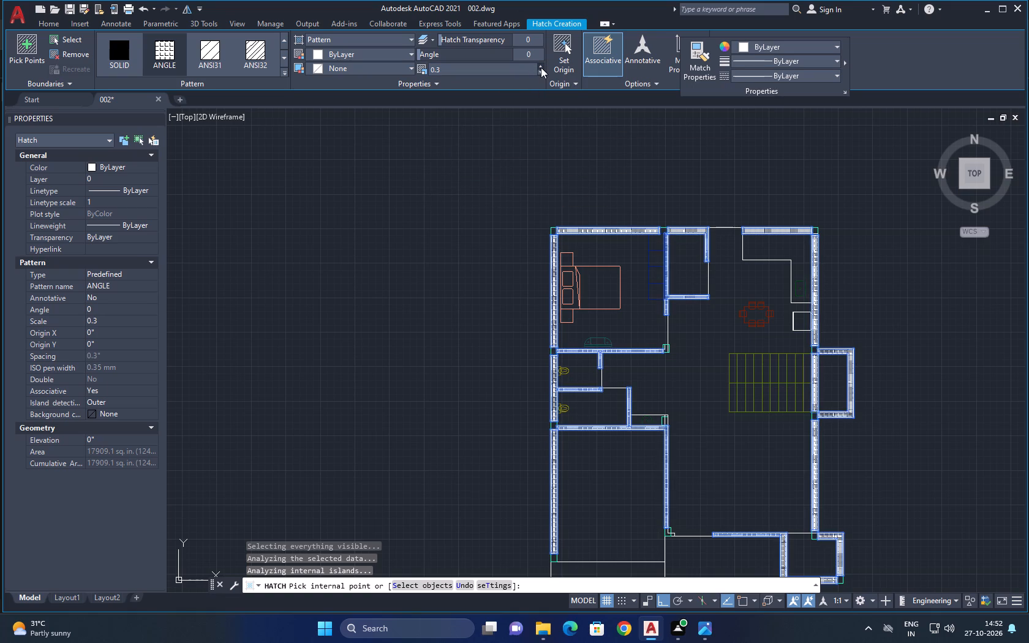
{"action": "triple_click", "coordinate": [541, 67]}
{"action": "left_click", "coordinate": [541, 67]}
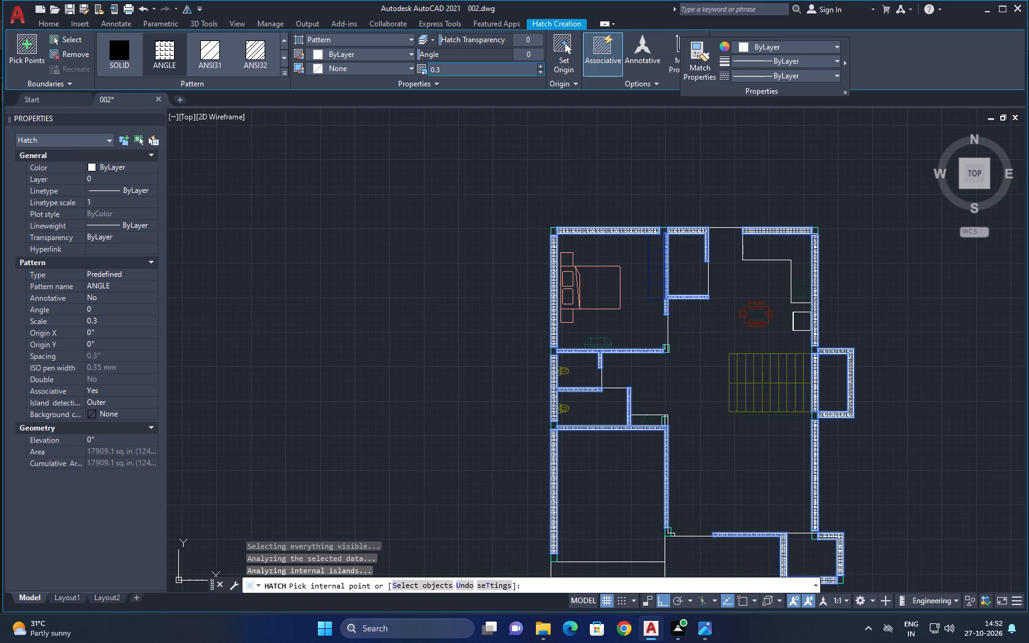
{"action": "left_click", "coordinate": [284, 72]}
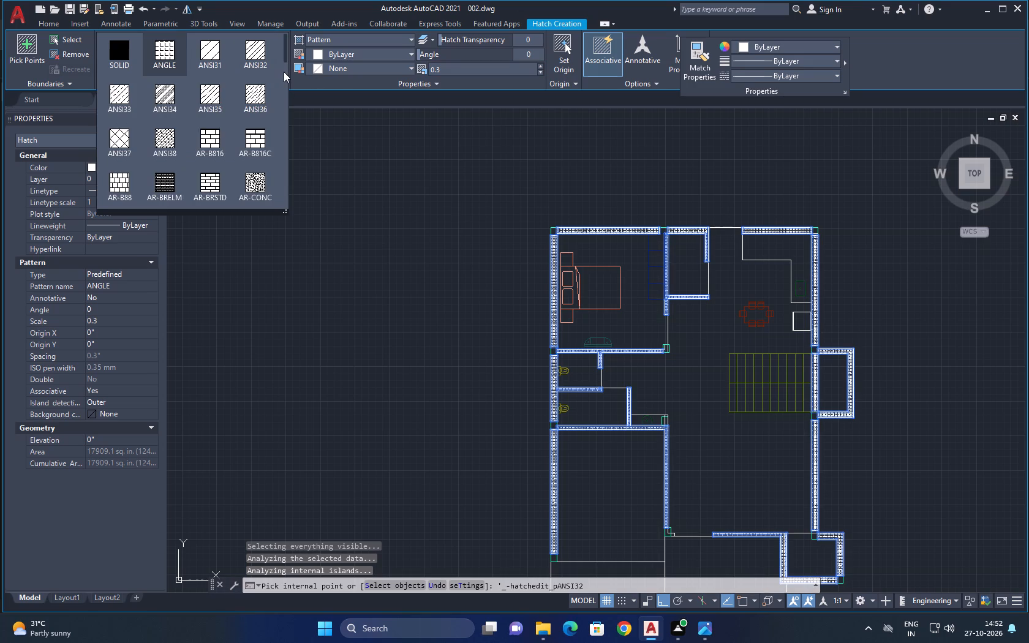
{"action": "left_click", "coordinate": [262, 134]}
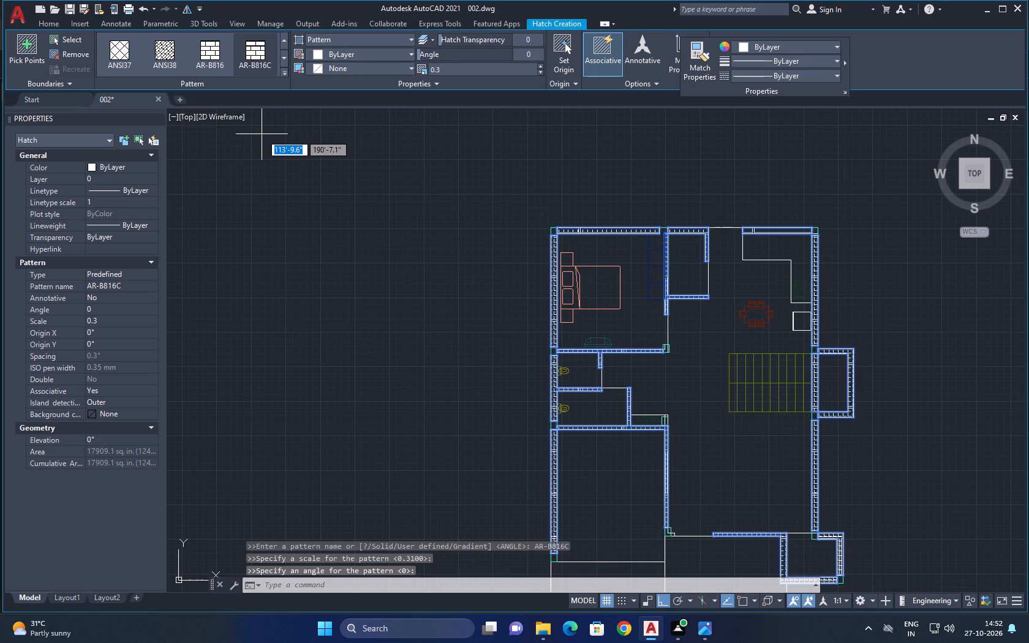
Change the wall hatches to the BRICK pattern at a scale of 0.6 and finish the hatch.
{"action": "left_click", "coordinate": [288, 70]}
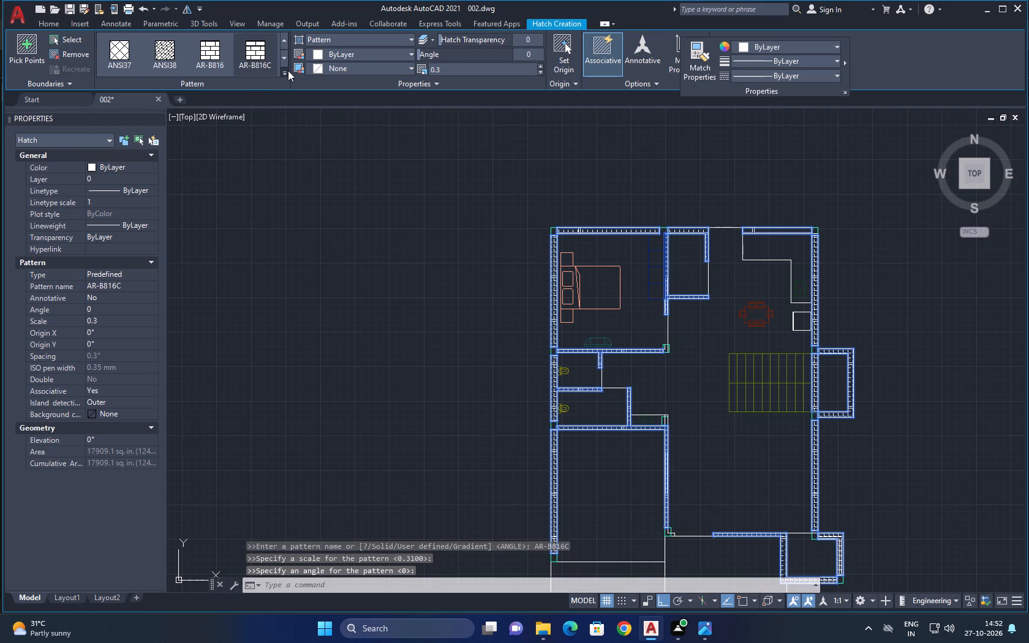
{"action": "scroll", "coordinate": [244, 119], "scroll_direction": "down", "scroll_amount": 1}
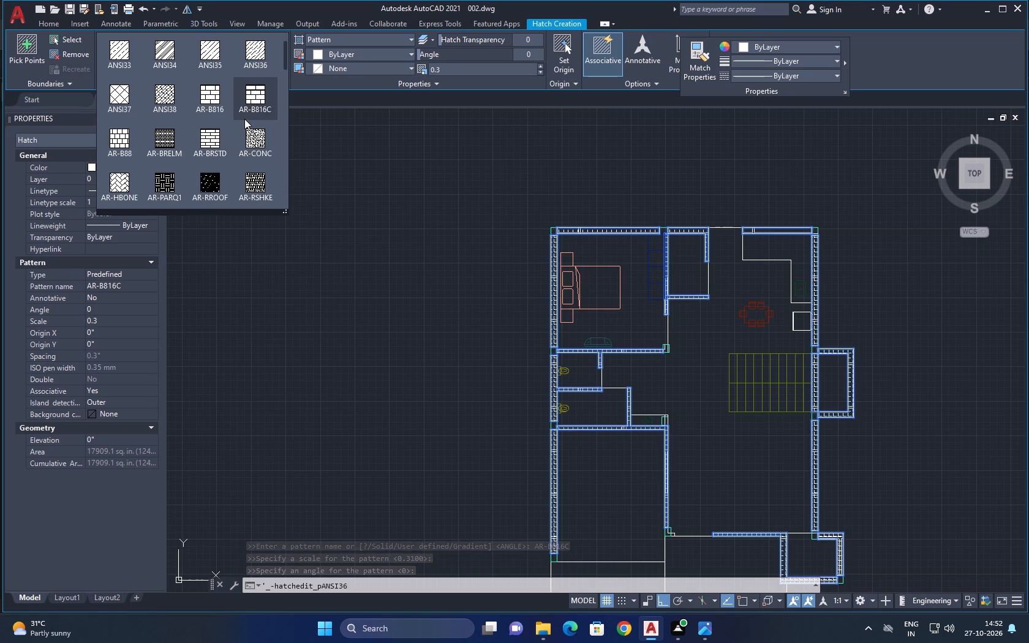
{"action": "scroll", "coordinate": [215, 140], "scroll_direction": "down", "scroll_amount": 2}
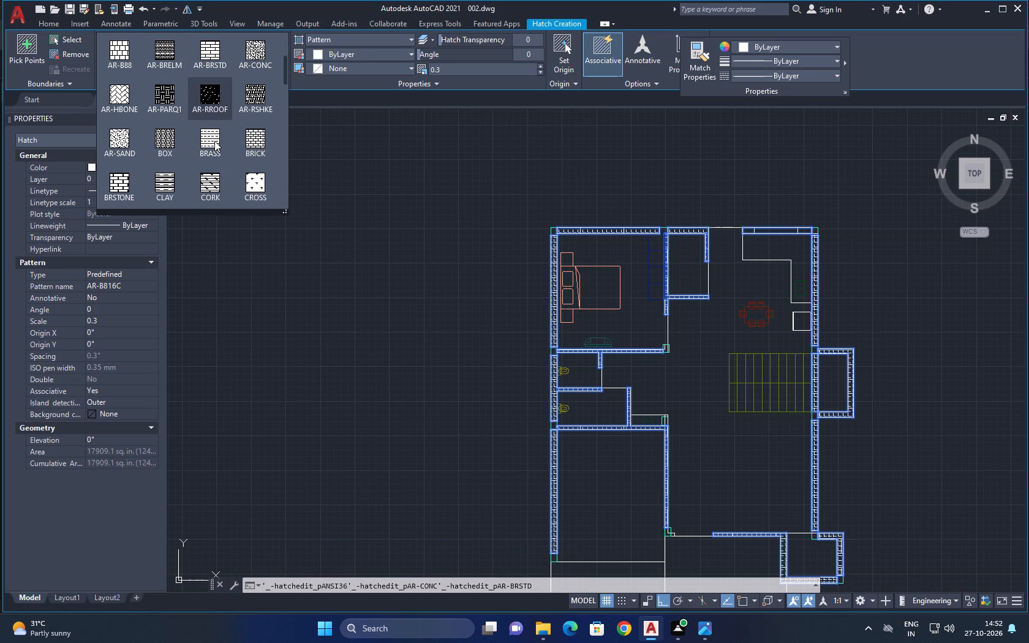
{"action": "left_click", "coordinate": [260, 141]}
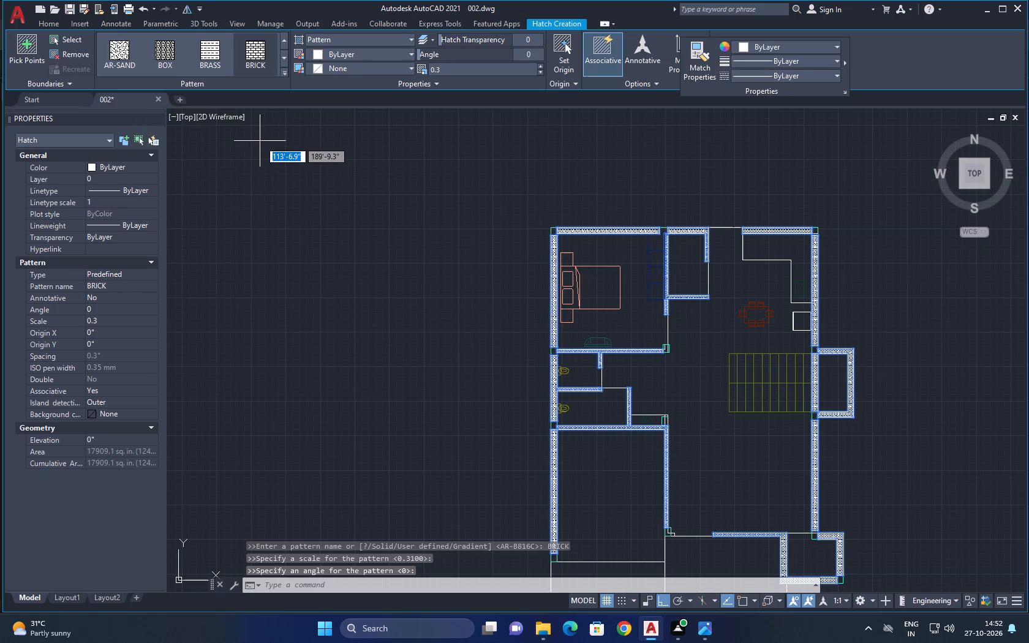
{"action": "triple_click", "coordinate": [537, 66]}
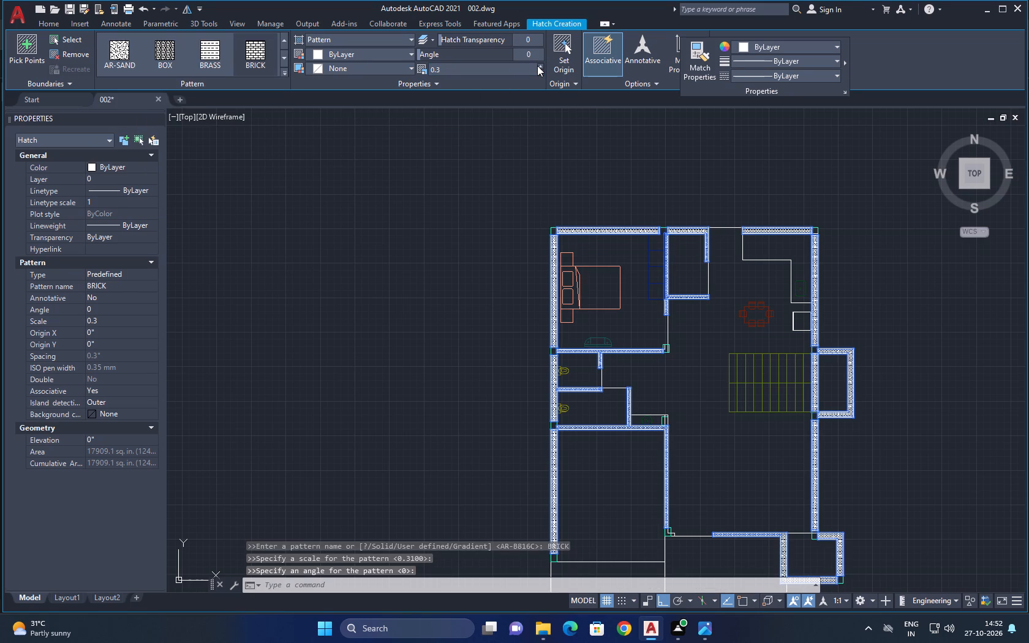
{"action": "triple_click", "coordinate": [537, 66]}
{"action": "left_click", "coordinate": [540, 66]}
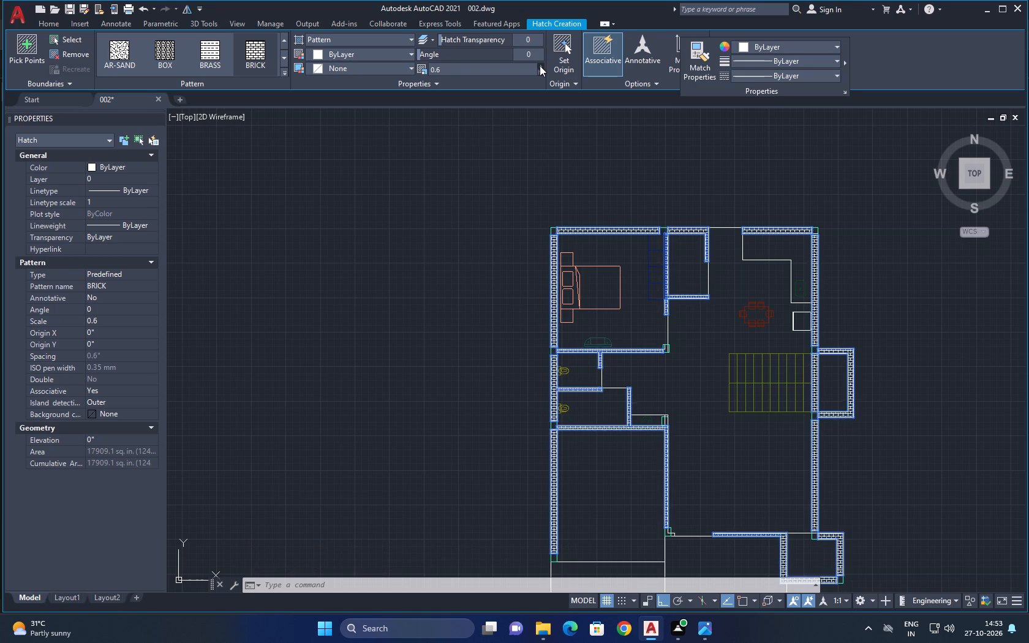
{"action": "key", "text": "Escape"}
{"action": "key", "text": "Escape"}
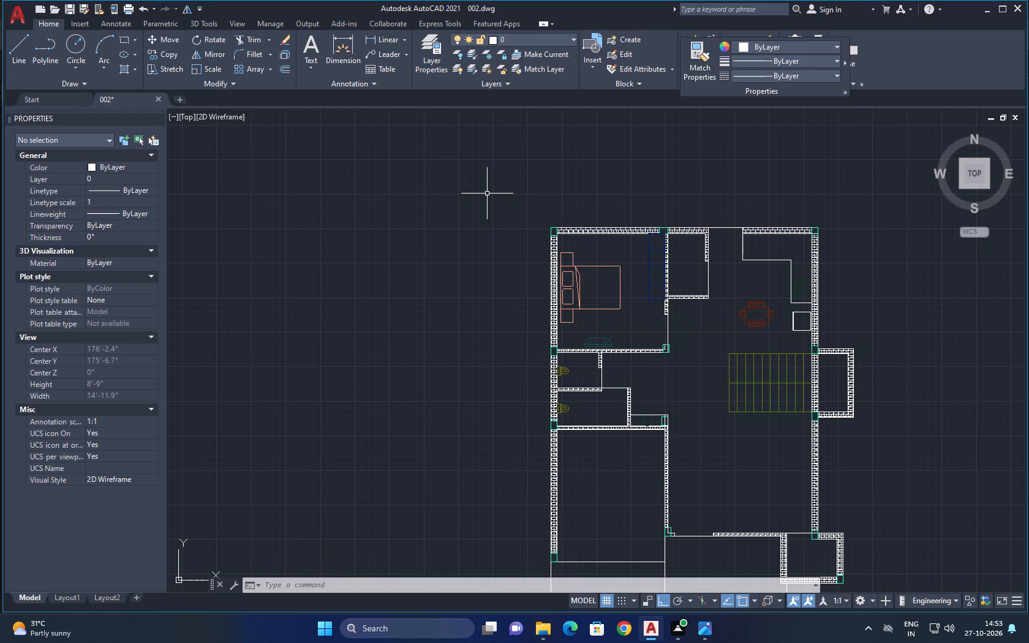
Erase the two short stub lines beside the column at the south end of the large southwest room's east wall.
{"action": "scroll", "coordinate": [681, 453], "scroll_direction": "down", "scroll_amount": 1}
{"action": "middle_click_drag", "start_coordinate": [686, 449], "coordinate": [655, 329]}
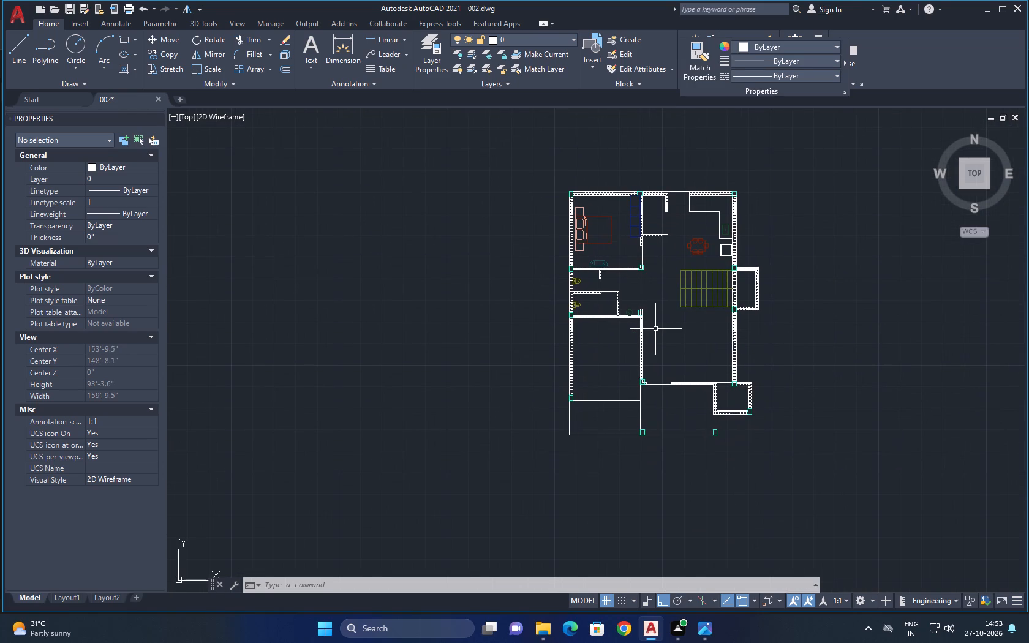
{"action": "scroll", "coordinate": [654, 333], "scroll_direction": "up", "scroll_amount": 1}
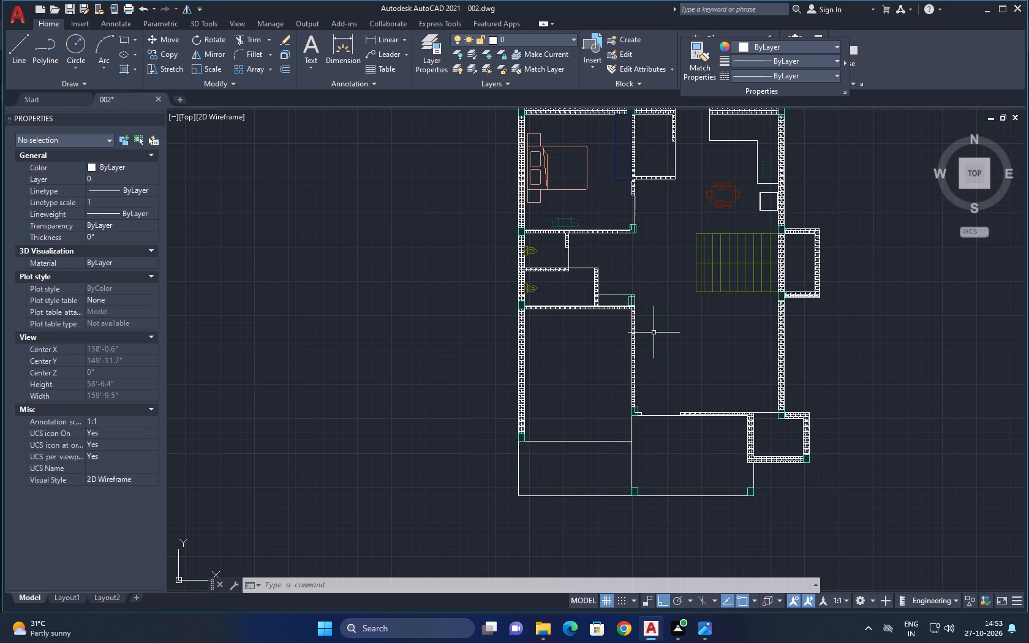
{"action": "scroll", "coordinate": [654, 425], "scroll_direction": "up", "scroll_amount": 3}
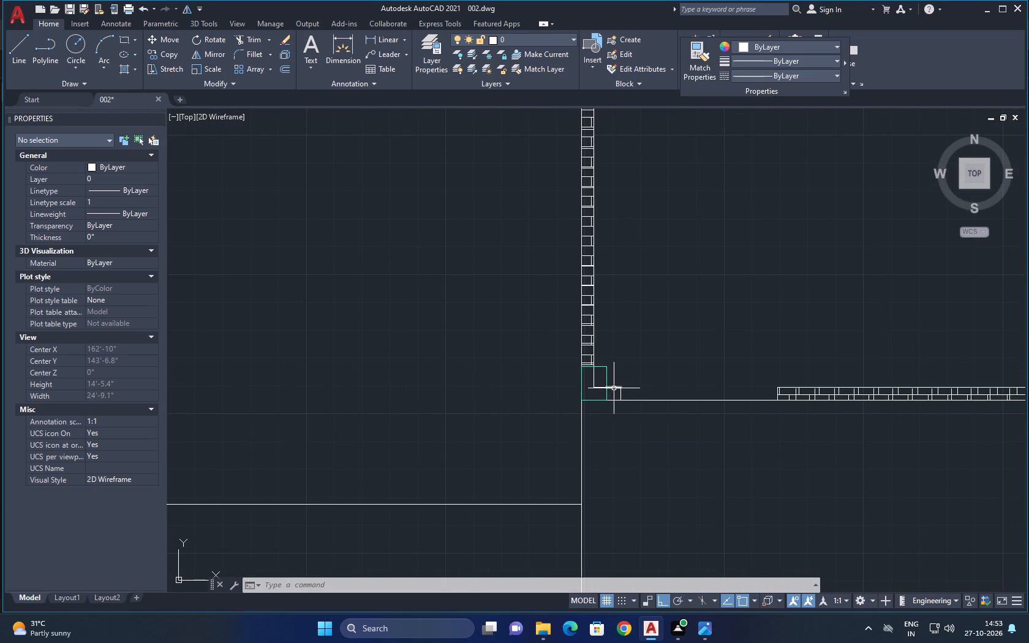
{"action": "left_click", "coordinate": [614, 389]}
{"action": "left_click", "coordinate": [622, 397]}
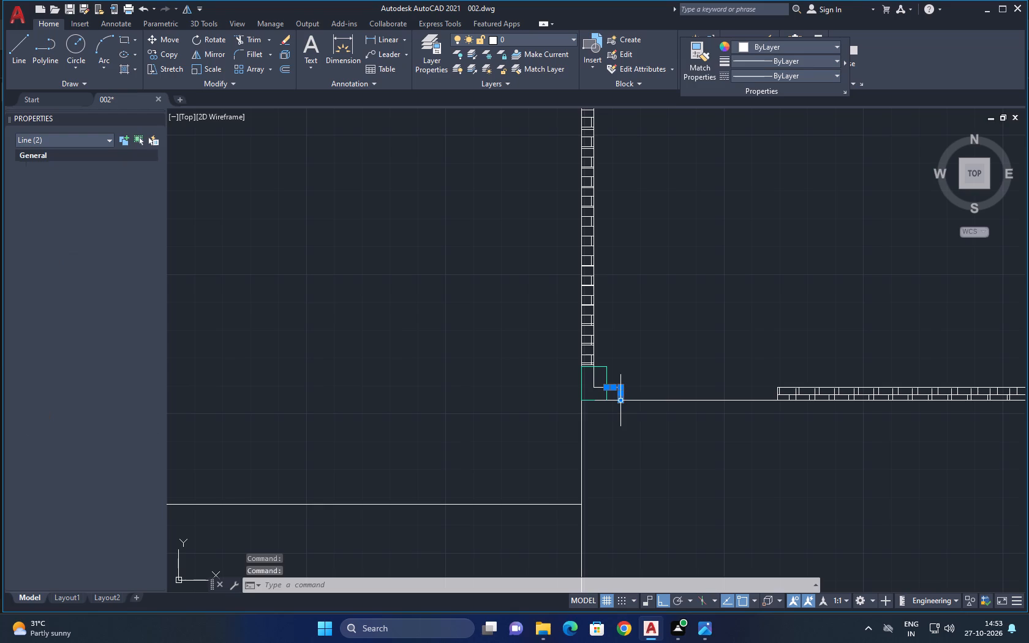
{"action": "key", "text": "Delete"}
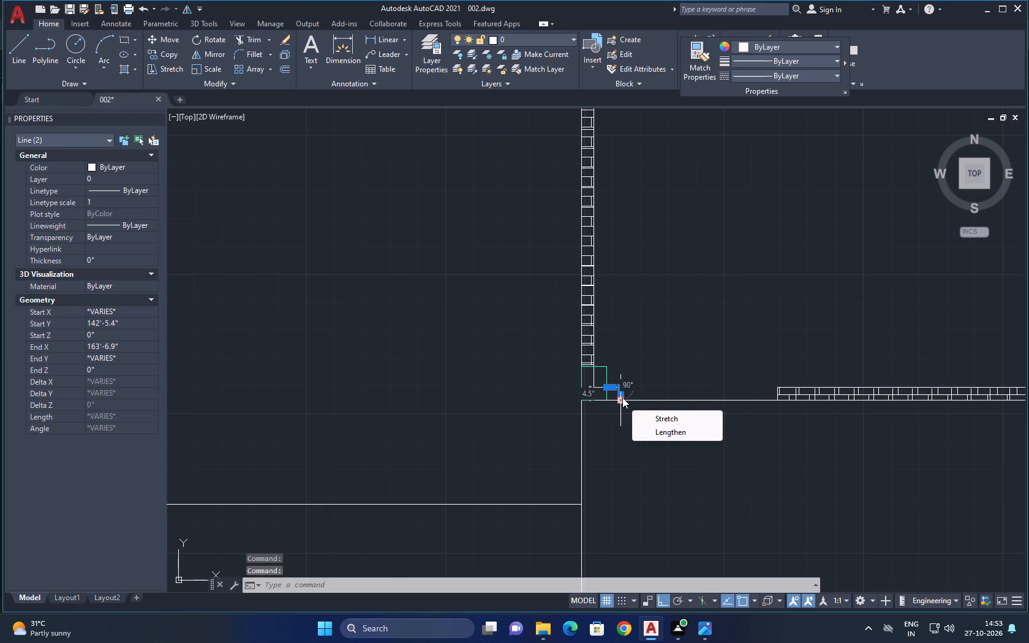
{"action": "key", "text": "Delete"}
{"action": "key", "text": "Delete"}
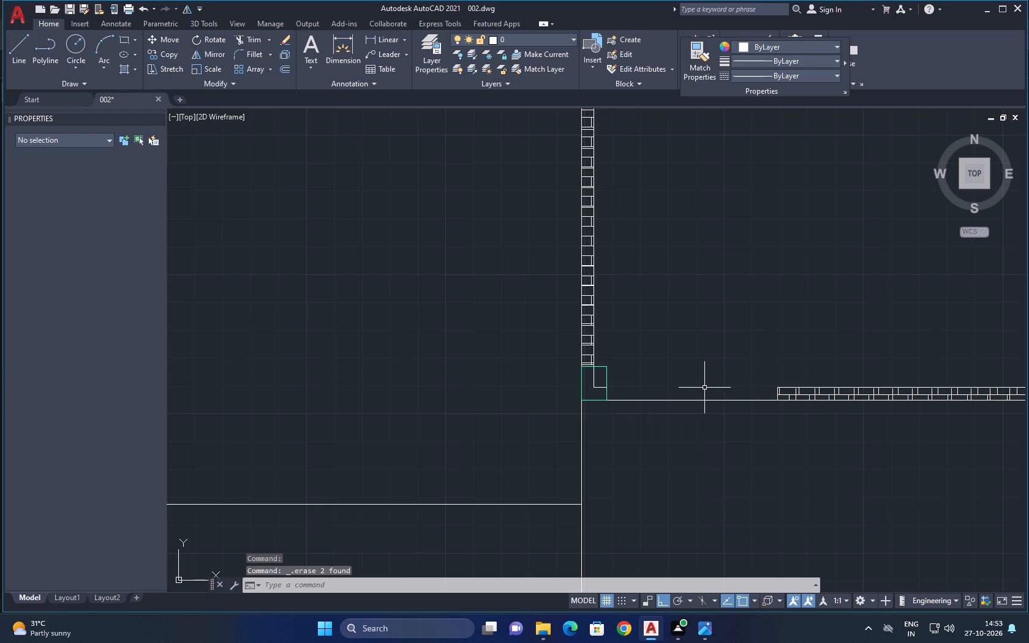
Shorten the wall's east line to that column's north edge and erase the short leftover line inside the column.
{"action": "scroll", "coordinate": [592, 389], "scroll_direction": "up", "scroll_amount": 2}
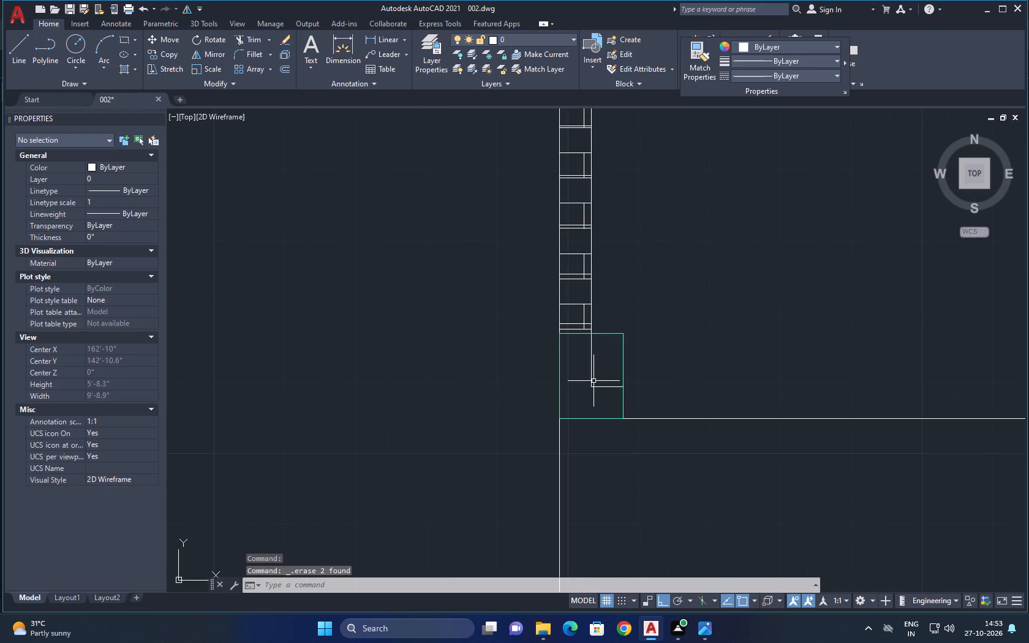
{"action": "left_click", "coordinate": [592, 374]}
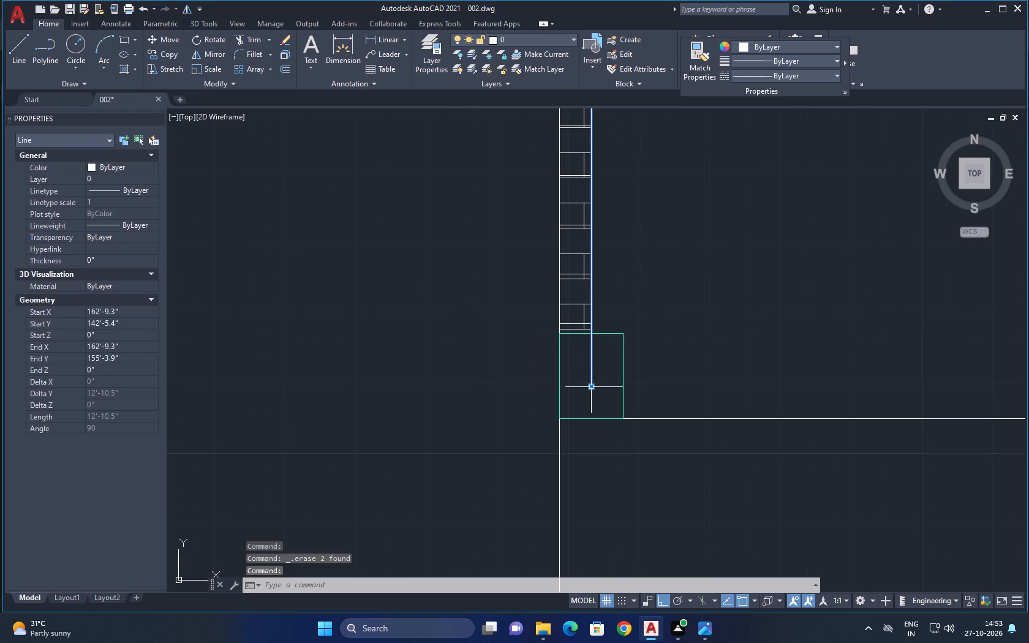
{"action": "left_click", "coordinate": [590, 388]}
{"action": "left_click", "coordinate": [592, 331]}
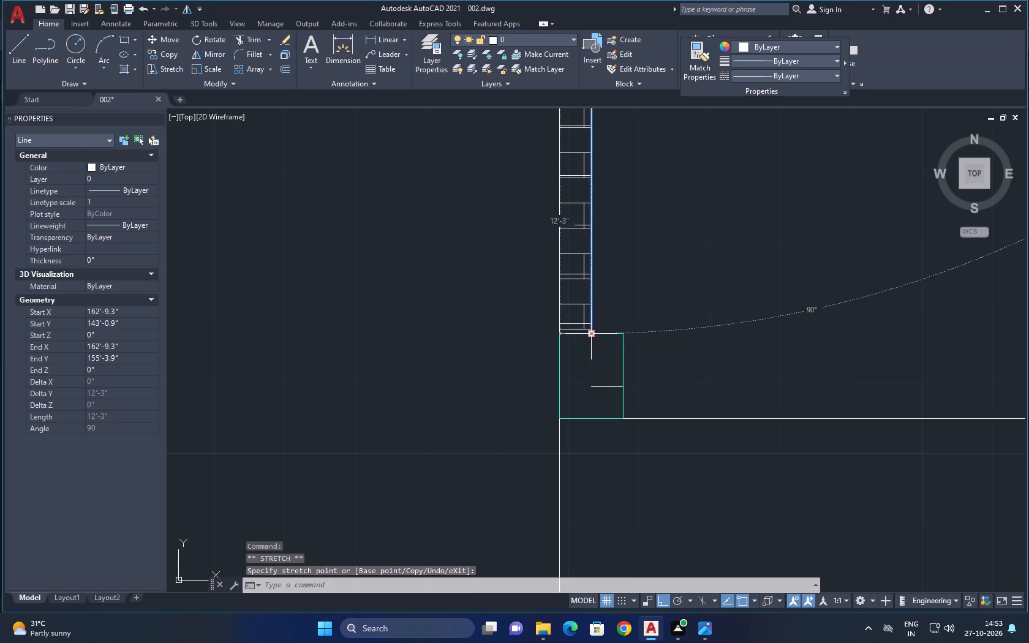
{"action": "left_click", "coordinate": [603, 388]}
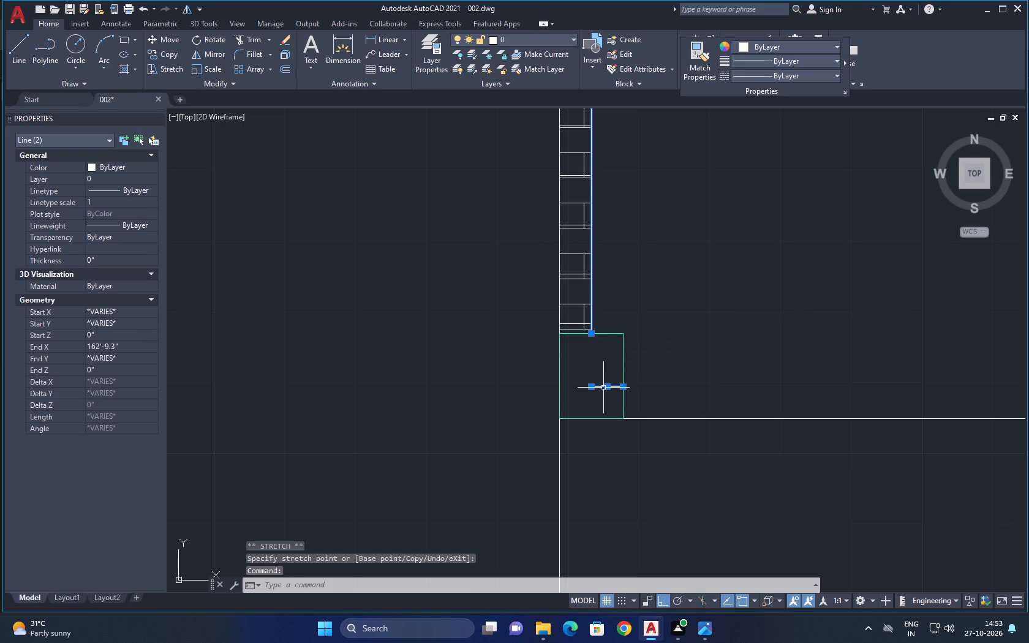
{"action": "key", "text": "Escape"}
{"action": "left_click", "coordinate": [603, 388]}
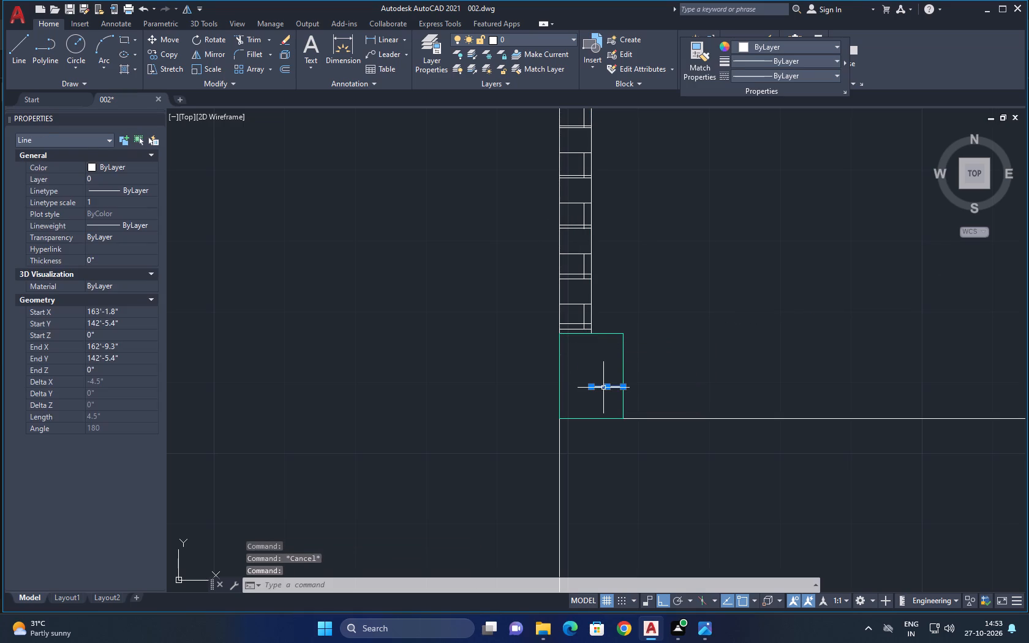
{"action": "key", "text": "Delete"}
Shorten the narrow wall rectangle east of the lower toilet so that it ends at the column's north edge.
{"action": "scroll", "coordinate": [603, 388], "scroll_direction": "down", "scroll_amount": 5}
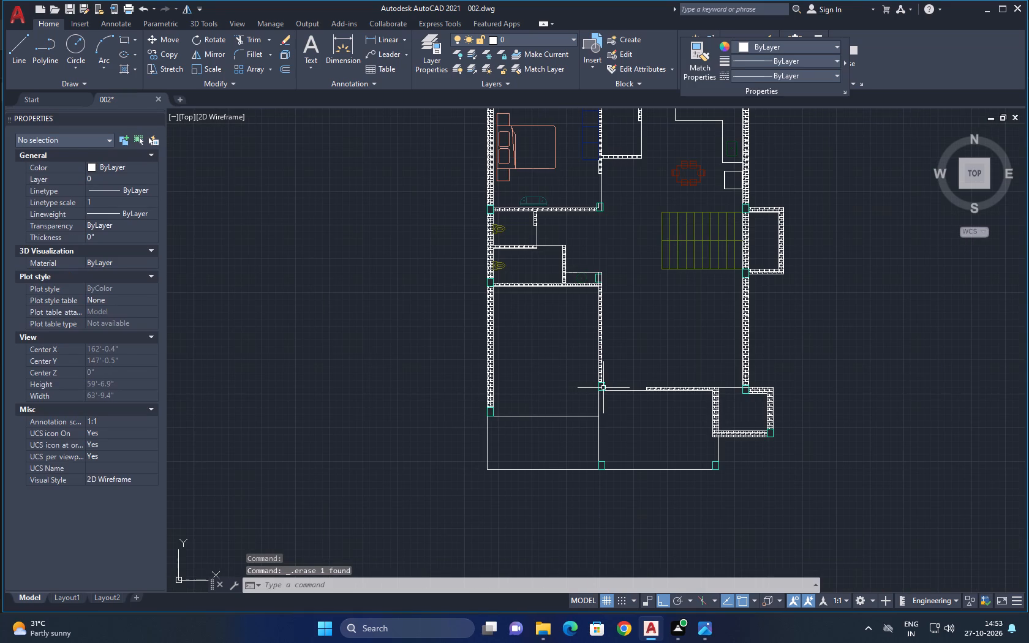
{"action": "scroll", "coordinate": [599, 253], "scroll_direction": "up", "scroll_amount": 4}
{"action": "scroll", "coordinate": [602, 311], "scroll_direction": "up", "scroll_amount": 1}
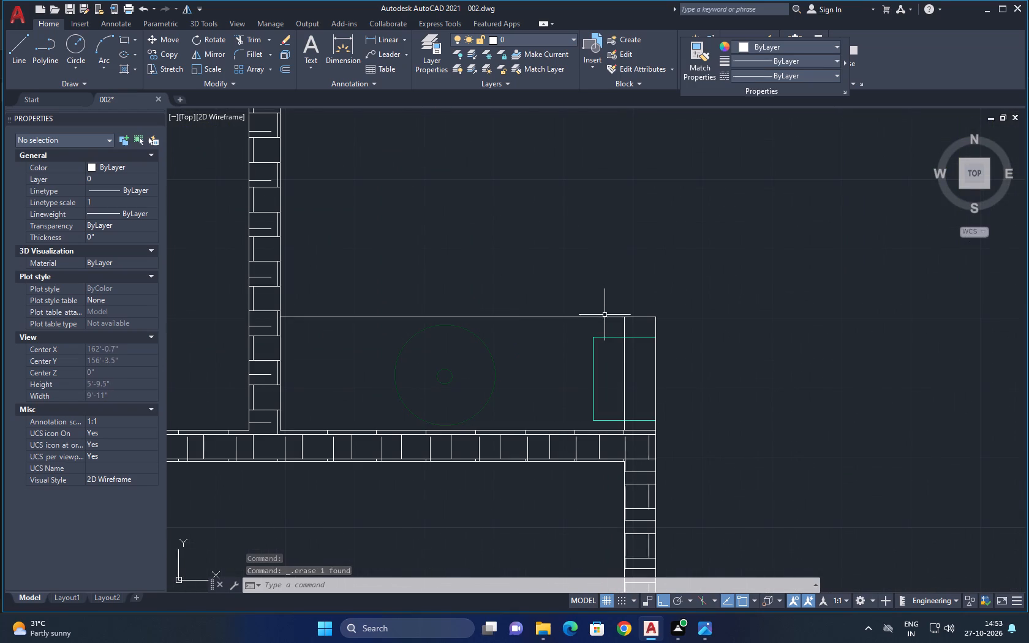
{"action": "left_click", "coordinate": [625, 327]}
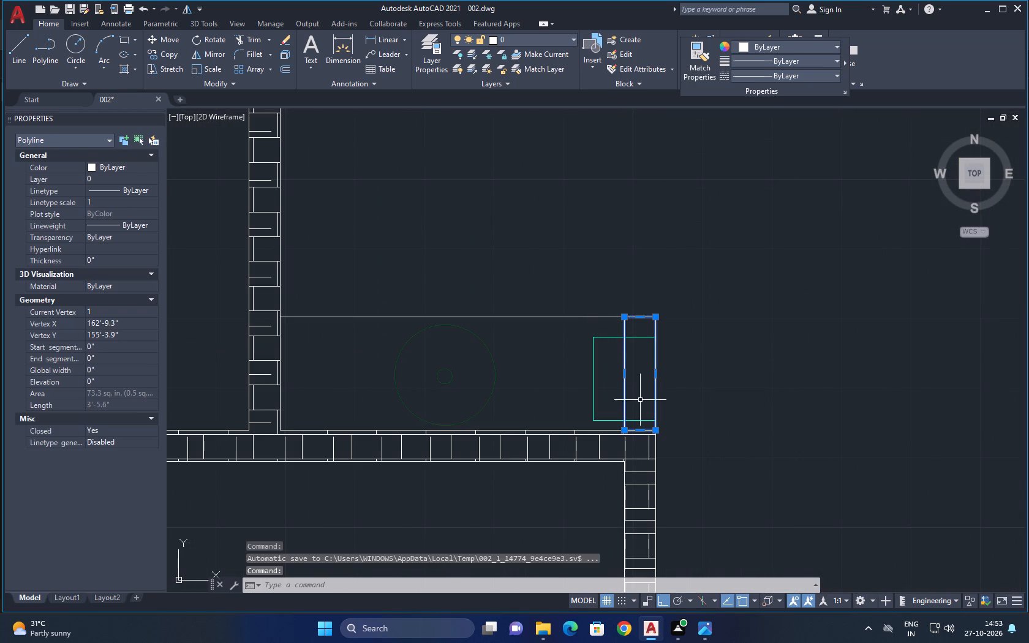
{"action": "left_click", "coordinate": [639, 432]}
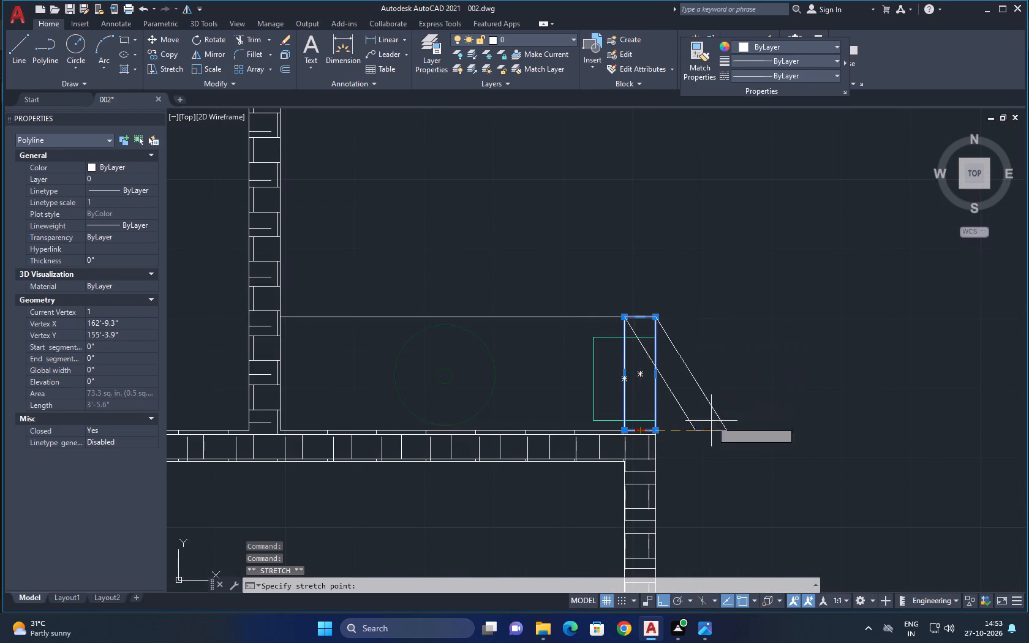
{"action": "left_click", "coordinate": [642, 334]}
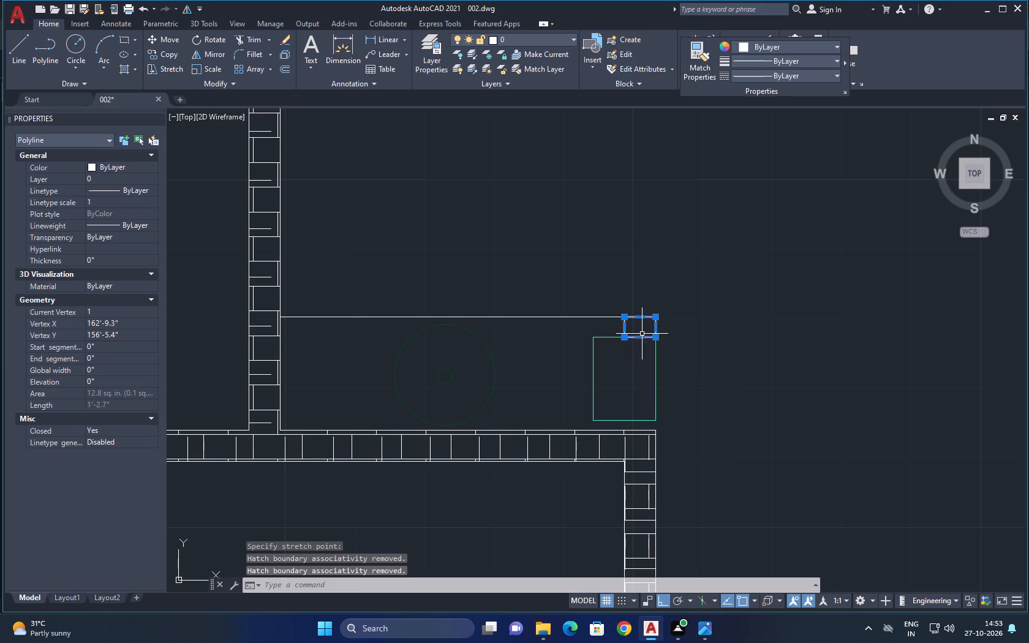
Stretch the south edge of the column east of the lower toilet about 1.4" down to the hatched wall.
{"action": "left_click", "coordinate": [638, 419]}
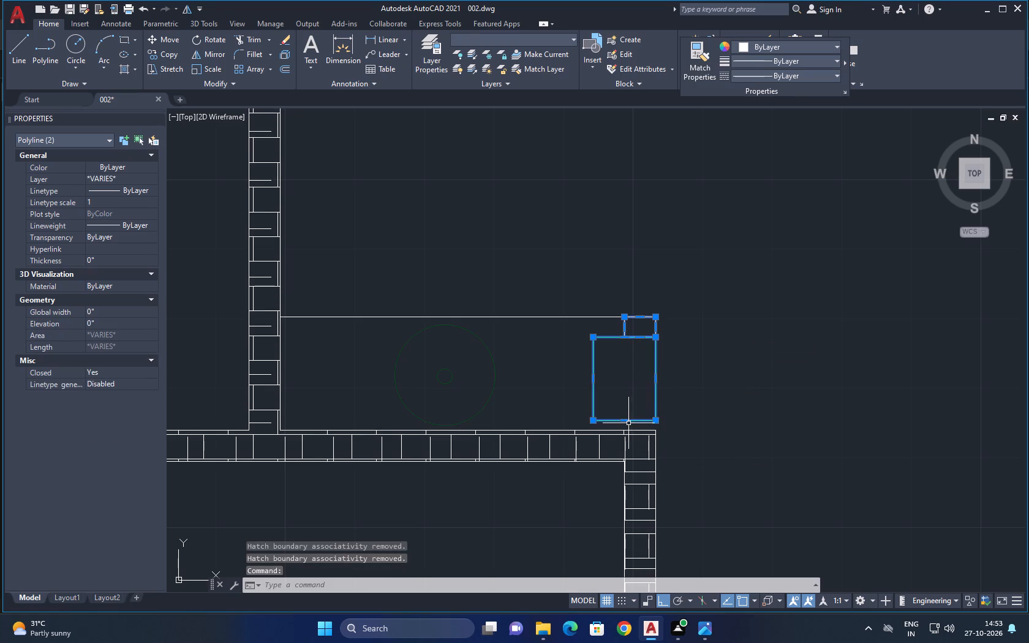
{"action": "left_click", "coordinate": [626, 423]}
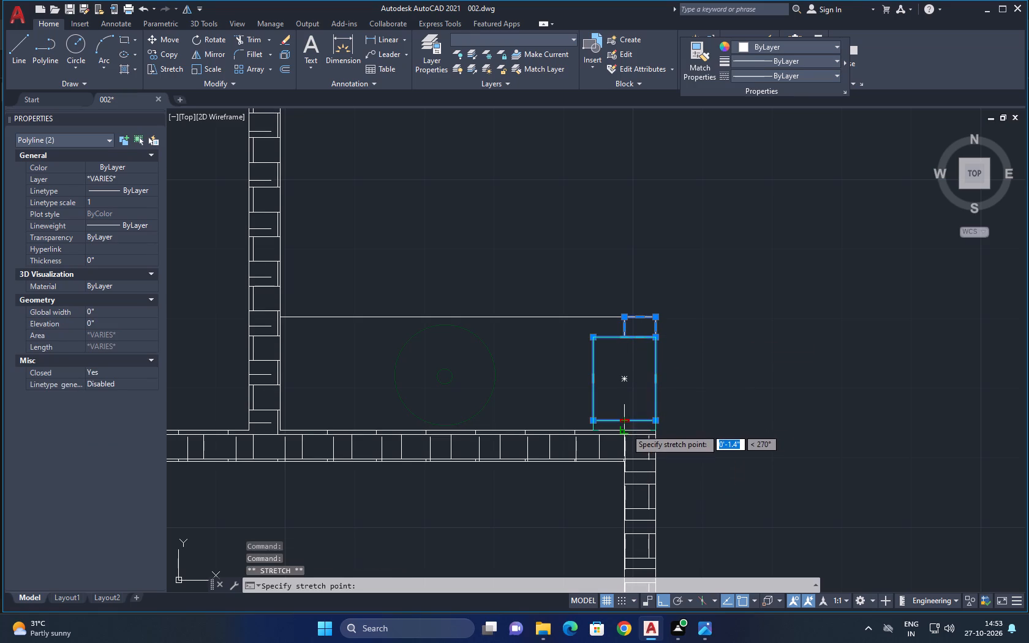
{"action": "left_click", "coordinate": [625, 430]}
{"action": "key", "text": "Escape"}
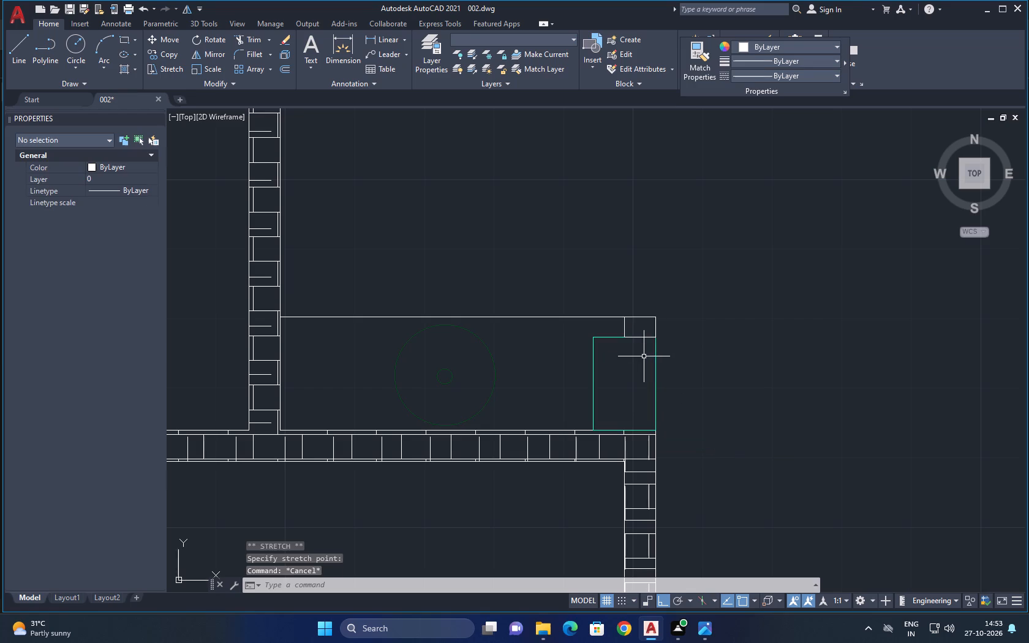
{"action": "key", "text": "Escape"}
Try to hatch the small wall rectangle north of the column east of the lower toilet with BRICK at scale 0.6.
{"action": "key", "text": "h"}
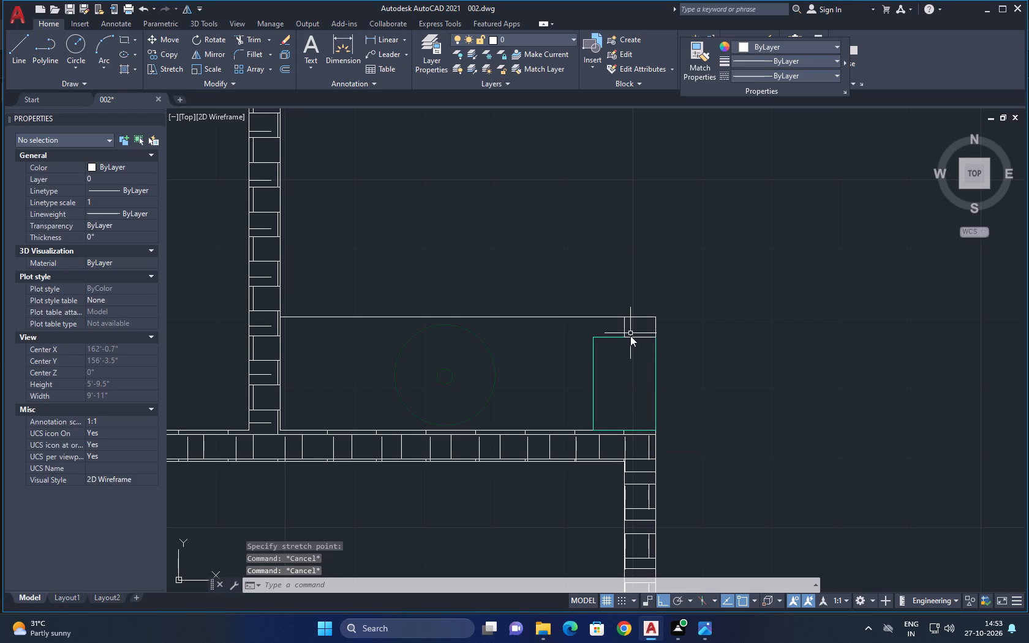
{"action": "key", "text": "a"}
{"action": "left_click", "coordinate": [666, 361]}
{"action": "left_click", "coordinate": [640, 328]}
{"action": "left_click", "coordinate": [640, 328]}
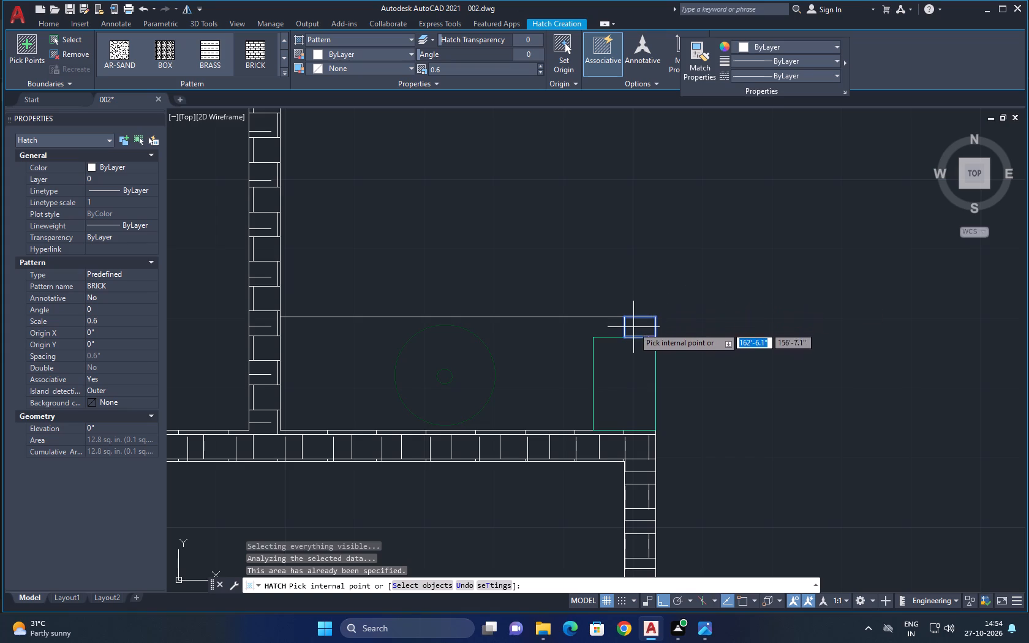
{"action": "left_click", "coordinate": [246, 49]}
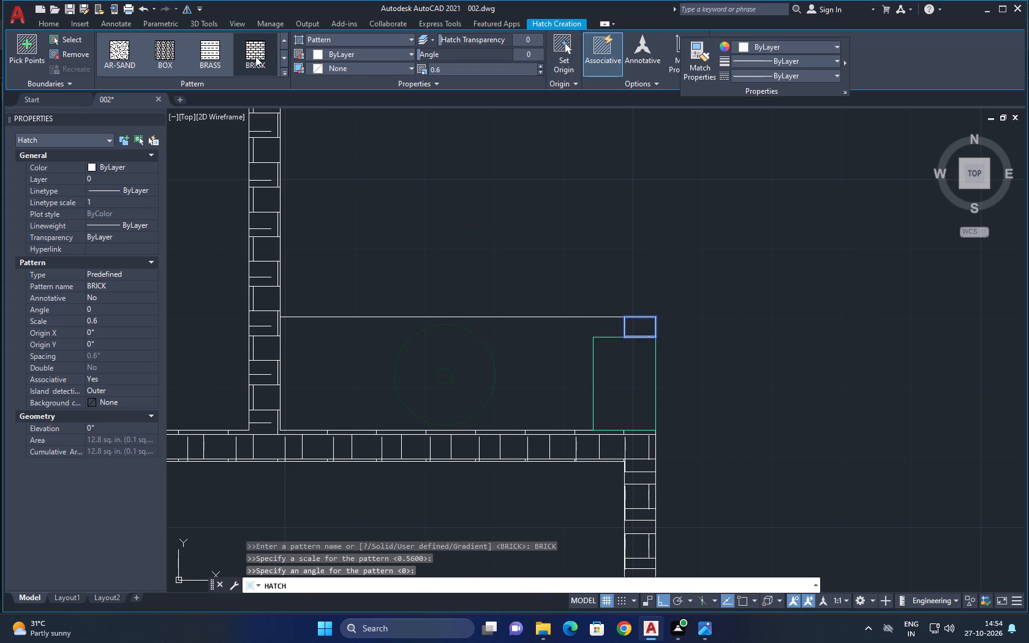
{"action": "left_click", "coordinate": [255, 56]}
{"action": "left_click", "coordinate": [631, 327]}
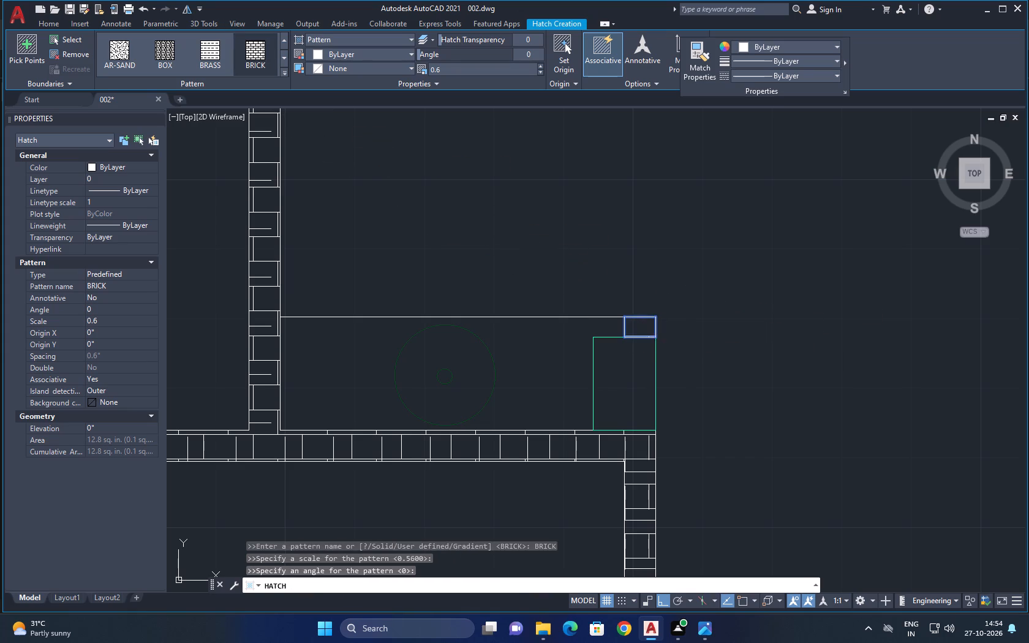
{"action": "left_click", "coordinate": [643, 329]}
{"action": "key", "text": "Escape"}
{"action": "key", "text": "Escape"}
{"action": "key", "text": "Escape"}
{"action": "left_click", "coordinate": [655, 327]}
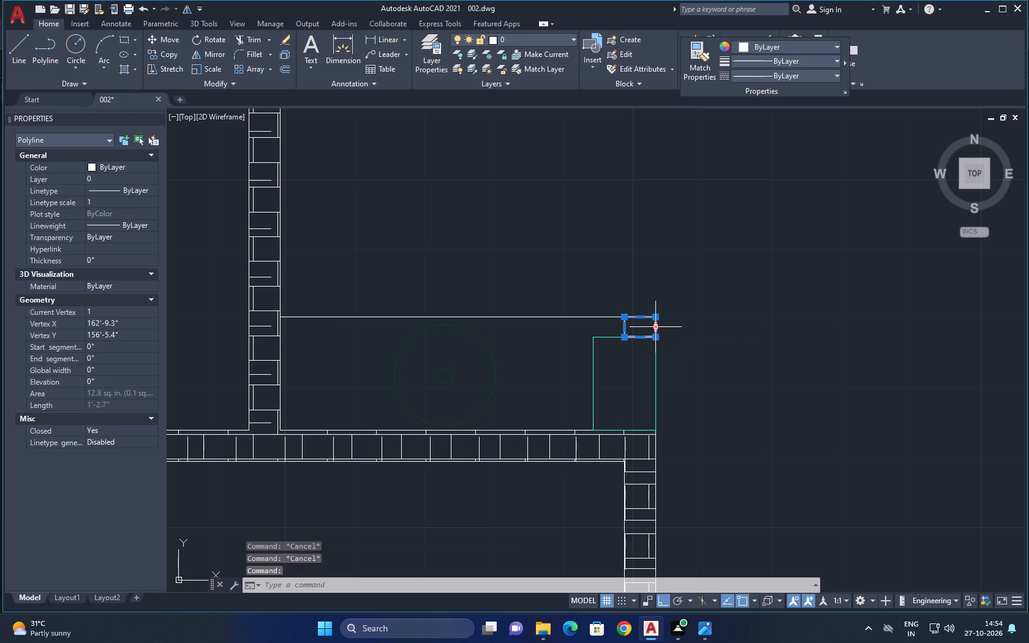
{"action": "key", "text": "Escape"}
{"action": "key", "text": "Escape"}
Erase the small wall rectangle north of the column east of the lower toilet, together with its leftover hatch.
{"action": "scroll", "coordinate": [575, 344], "scroll_direction": "down", "scroll_amount": 2}
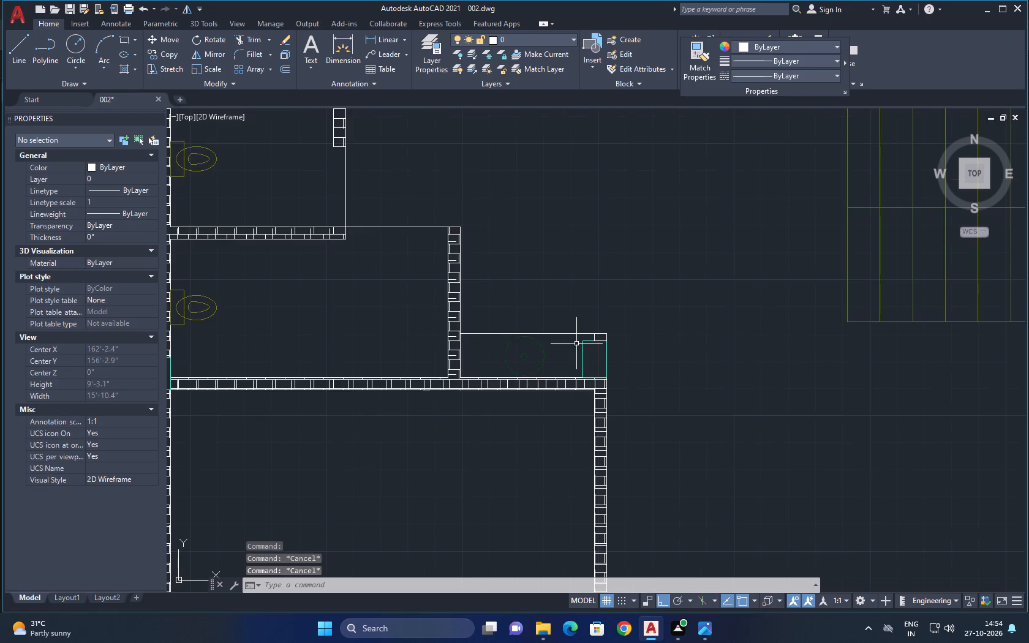
{"action": "scroll", "coordinate": [652, 347], "scroll_direction": "down", "scroll_amount": 4}
{"action": "key", "text": "Escape"}
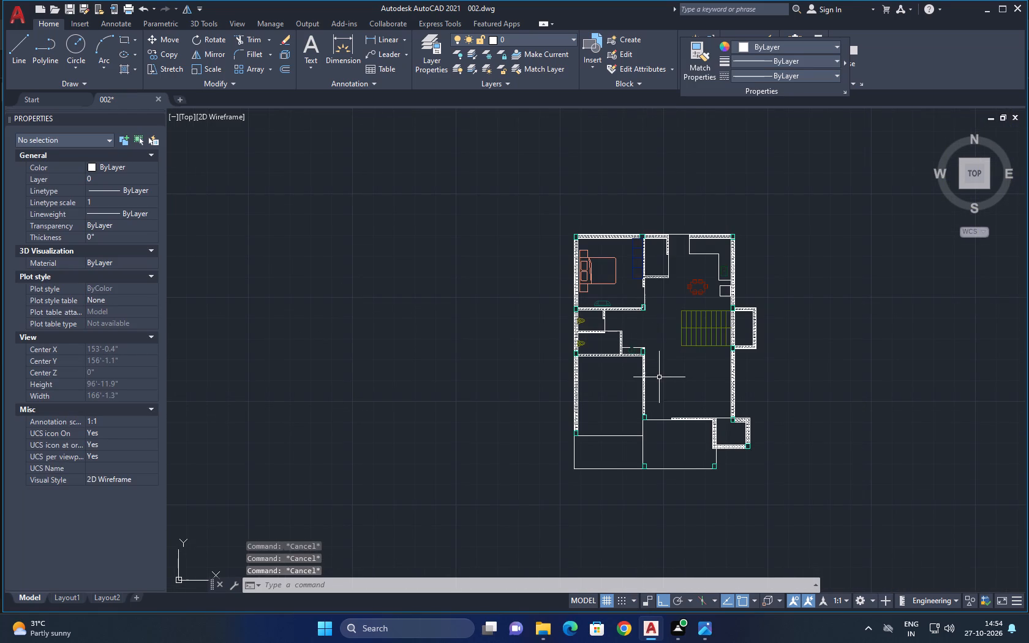
{"action": "scroll", "coordinate": [648, 362], "scroll_direction": "up", "scroll_amount": 4}
{"action": "scroll", "coordinate": [600, 318], "scroll_direction": "up", "scroll_amount": 3}
{"action": "key", "text": "Escape"}
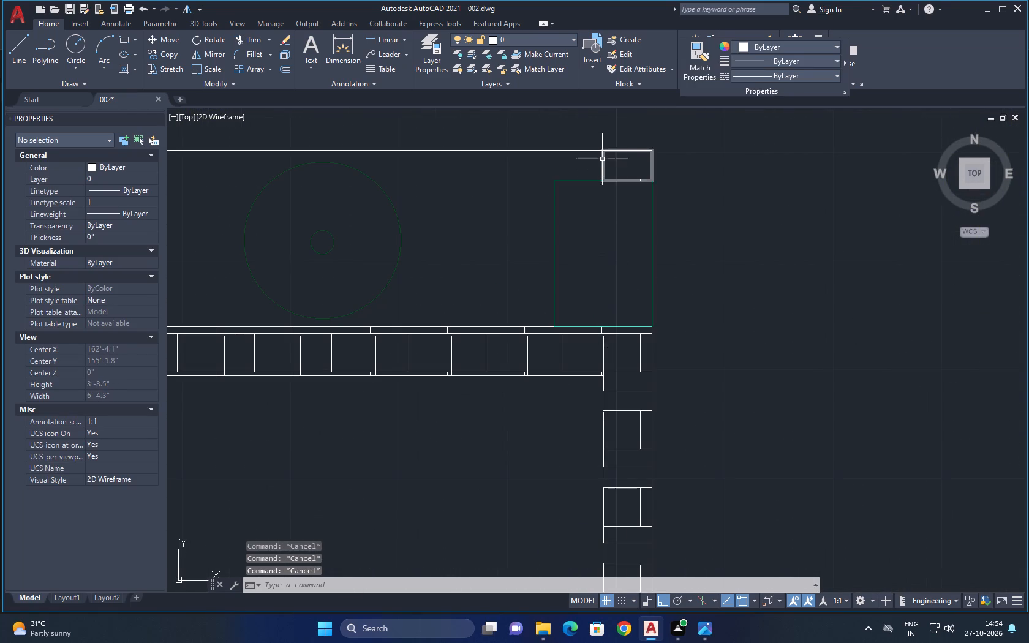
{"action": "left_click", "coordinate": [603, 163]}
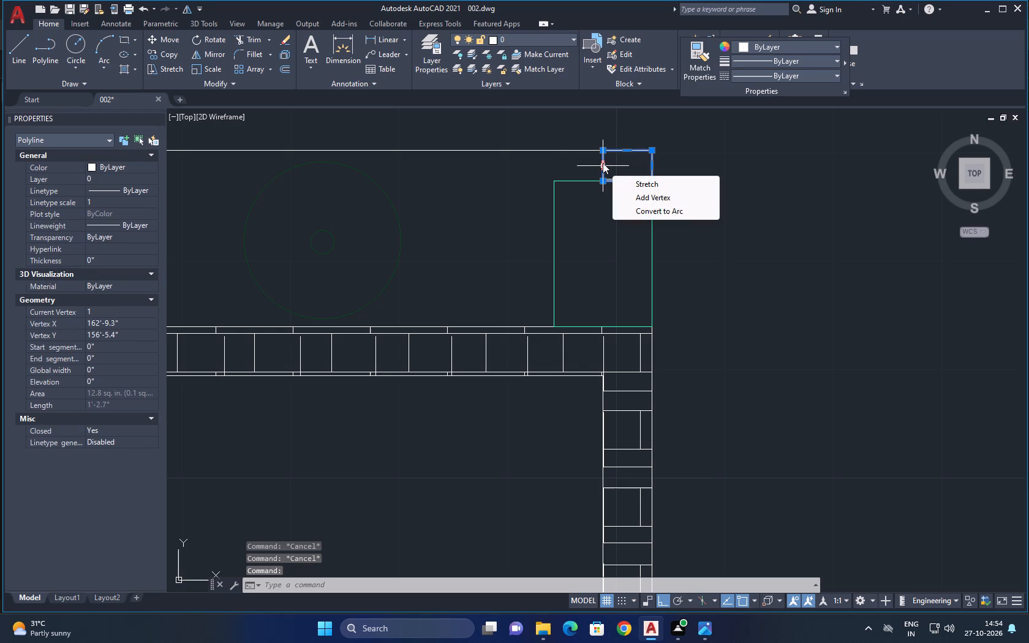
{"action": "key", "text": "Delete"}
{"action": "key", "text": "Delete"}
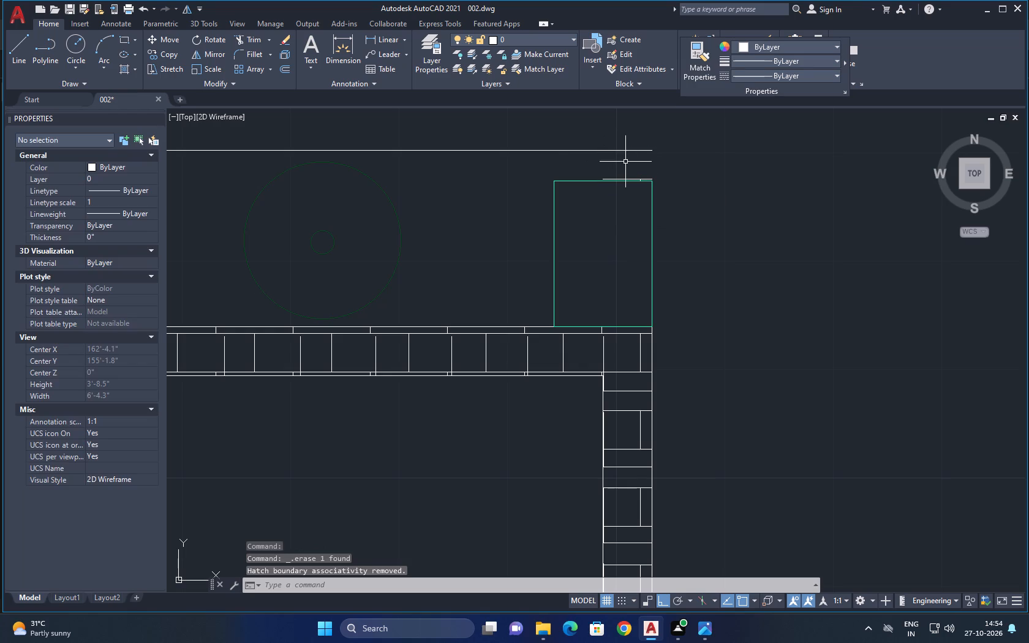
{"action": "scroll", "coordinate": [622, 176], "scroll_direction": "up", "scroll_amount": 4}
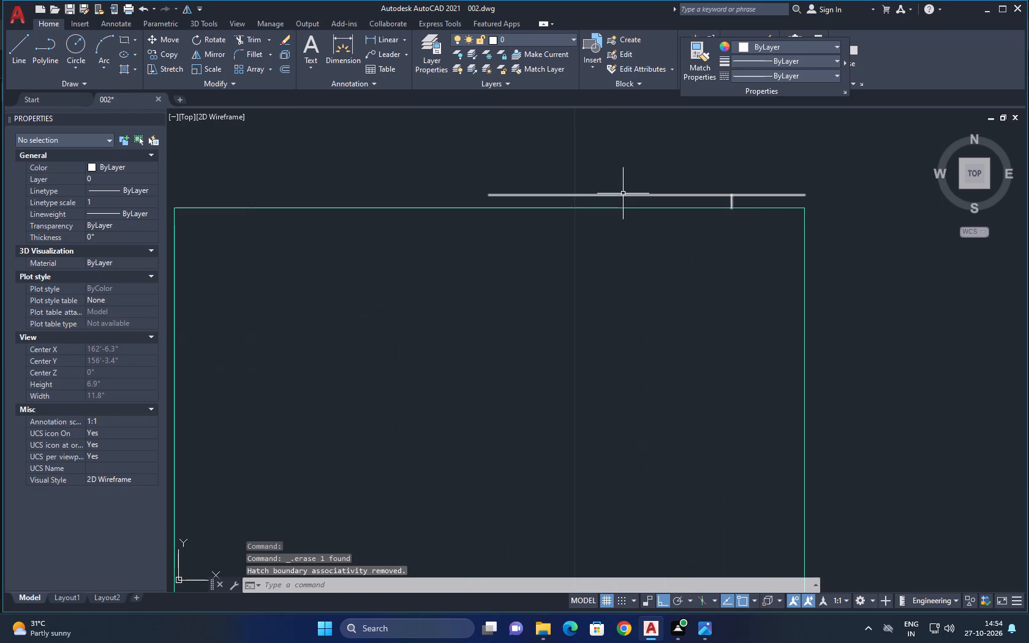
{"action": "left_click", "coordinate": [623, 194]}
{"action": "key", "text": "Delete"}
{"action": "key", "text": "Delete"}
{"action": "left_click", "coordinate": [625, 194]}
{"action": "left_click", "coordinate": [631, 195]}
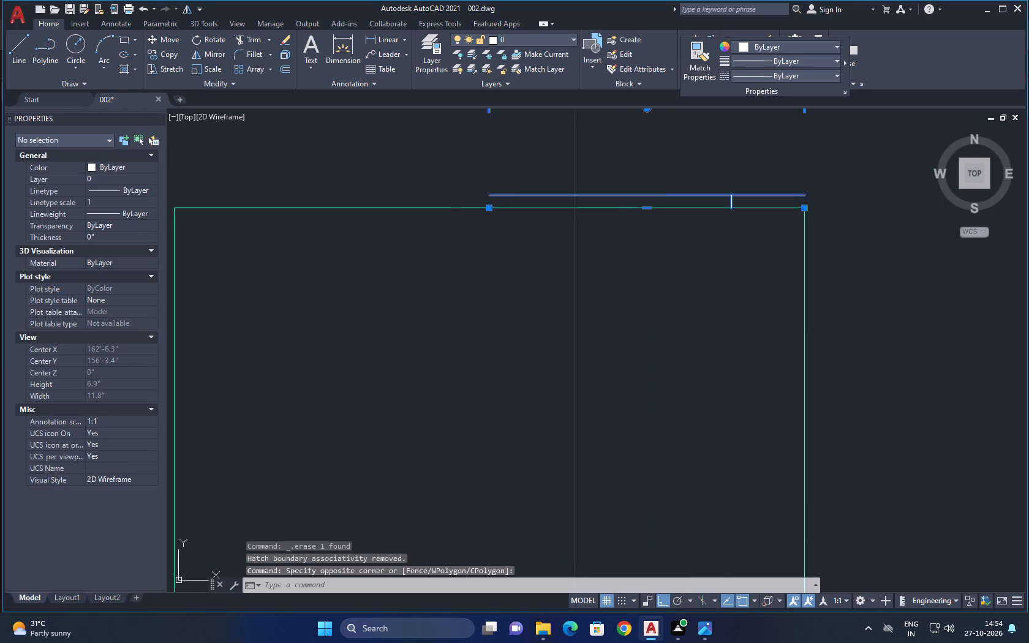
{"action": "key", "text": "Delete"}
Draw a vertical line from the east end of the wall line north of that column down to the column's northeast corner.
{"action": "scroll", "coordinate": [632, 195], "scroll_direction": "down", "scroll_amount": 7}
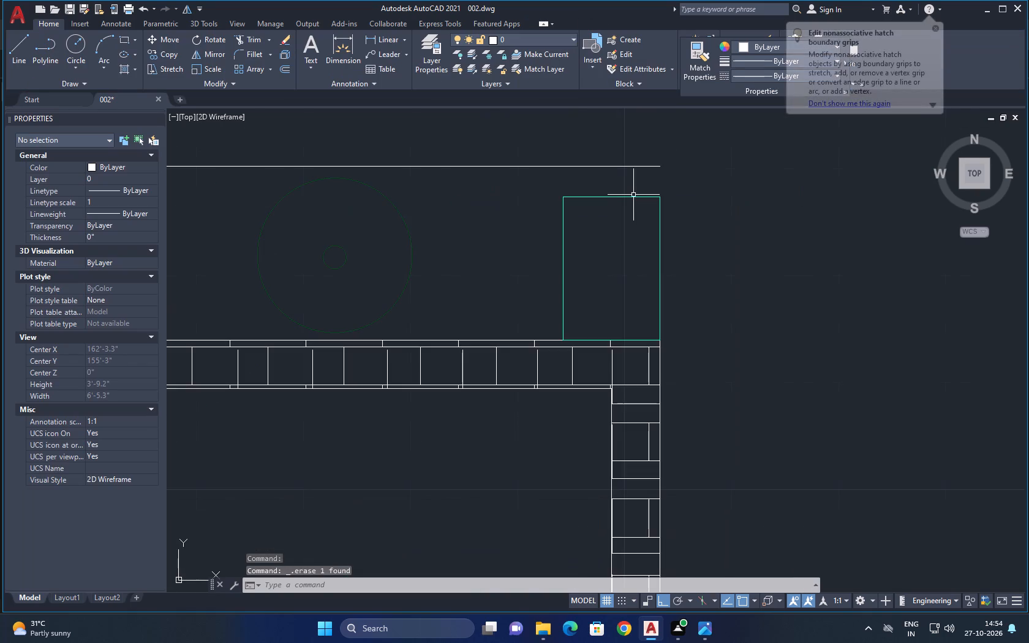
{"action": "scroll", "coordinate": [633, 195], "scroll_direction": "up", "scroll_amount": 1}
{"action": "type", "text": "l"}
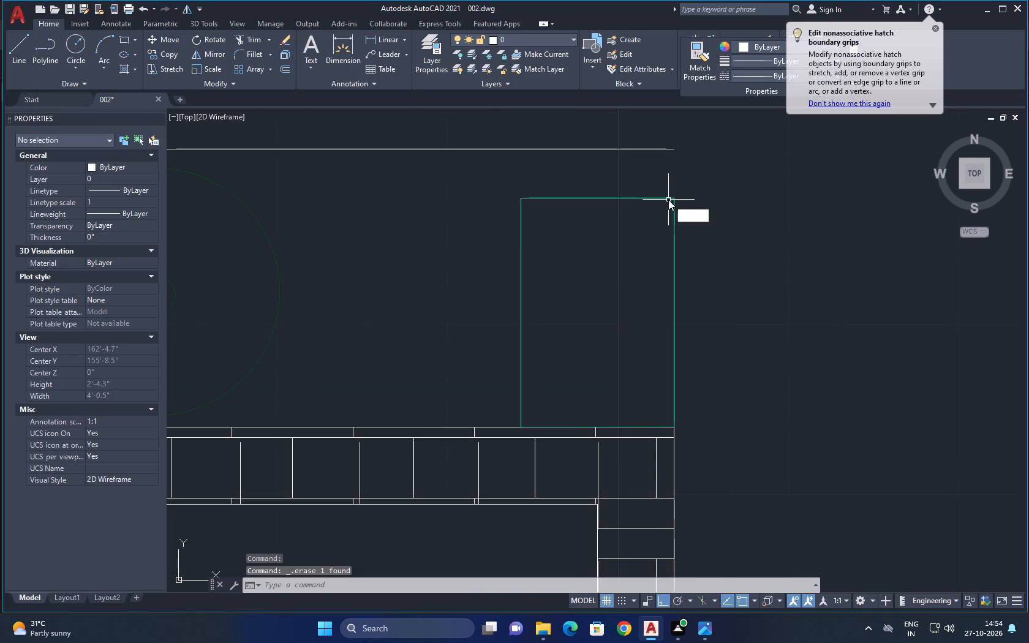
{"action": "key", "text": "space"}
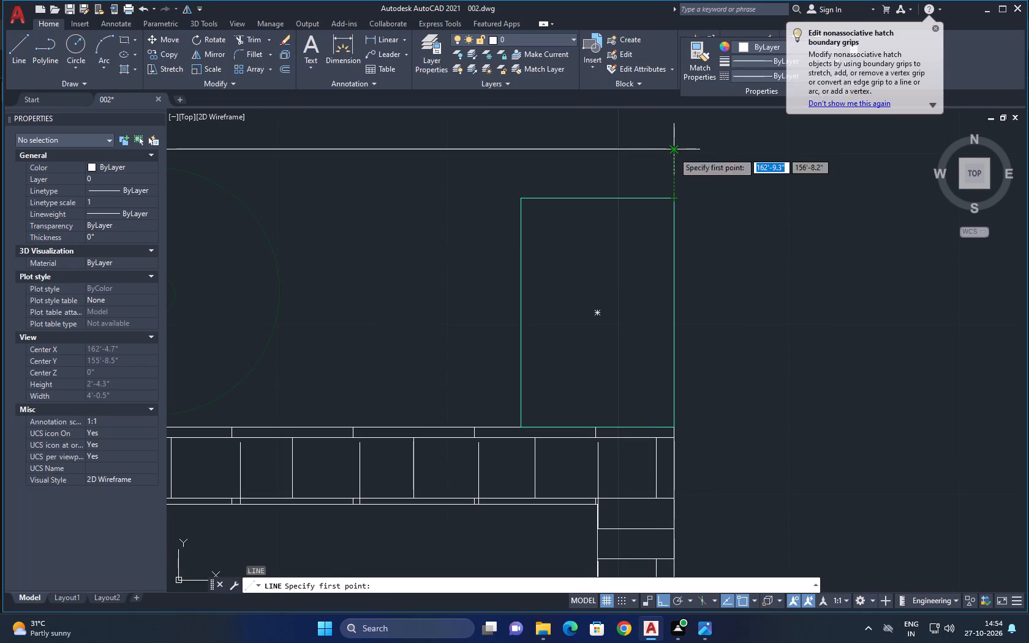
{"action": "left_click", "coordinate": [673, 152]}
{"action": "left_click", "coordinate": [673, 200]}
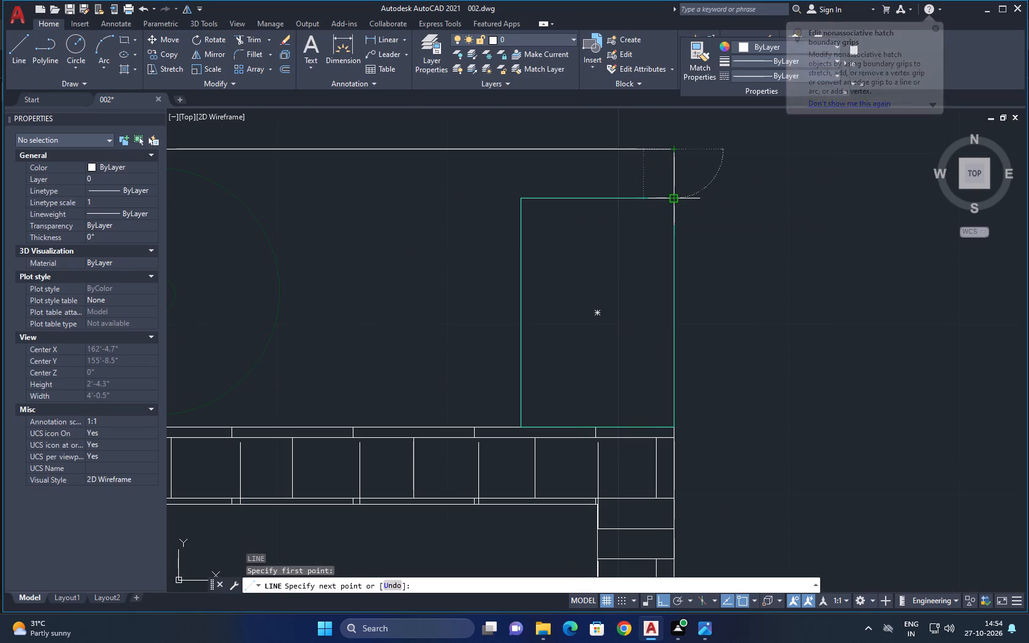
{"action": "key", "text": "Escape"}
{"action": "key", "text": "Escape"}
Save the drawing.
{"action": "key", "text": "ctrl+s"}
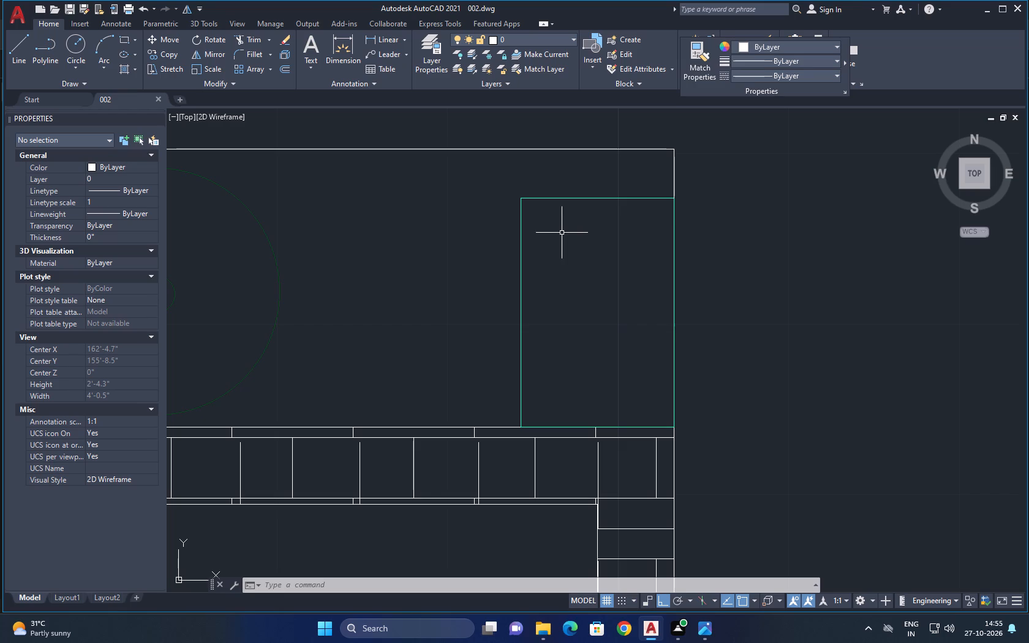
Draw a long horizontal rectangle in the open area south of the staircase as the north arm of a U-shaped furniture outline.
{"action": "scroll", "coordinate": [563, 223], "scroll_direction": "down", "scroll_amount": 7}
{"action": "middle_click_drag", "start_coordinate": [604, 235], "coordinate": [566, 330]}
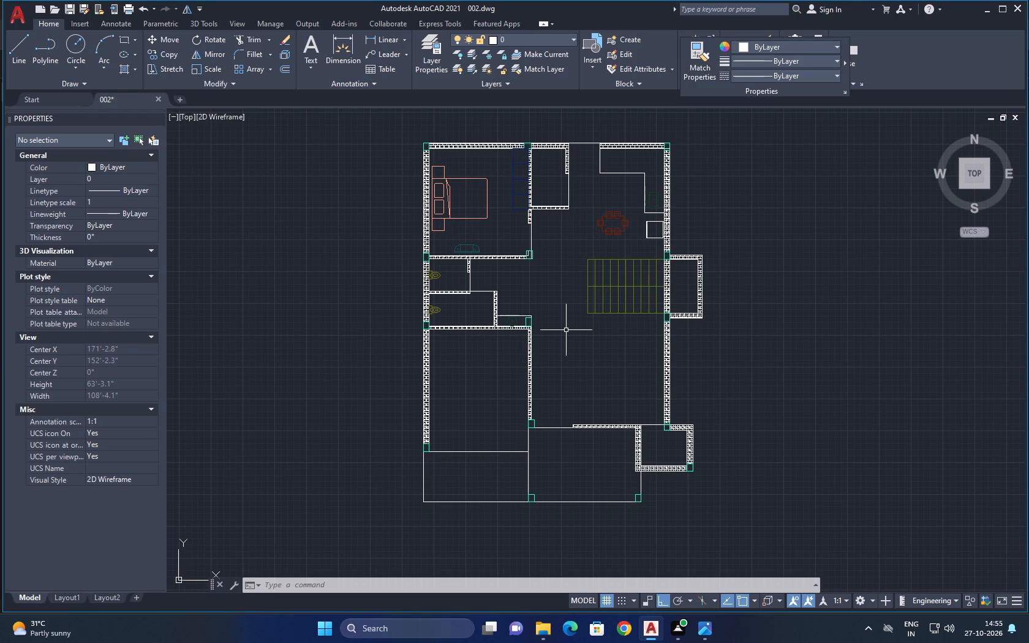
{"action": "scroll", "coordinate": [619, 342], "scroll_direction": "up", "scroll_amount": 2}
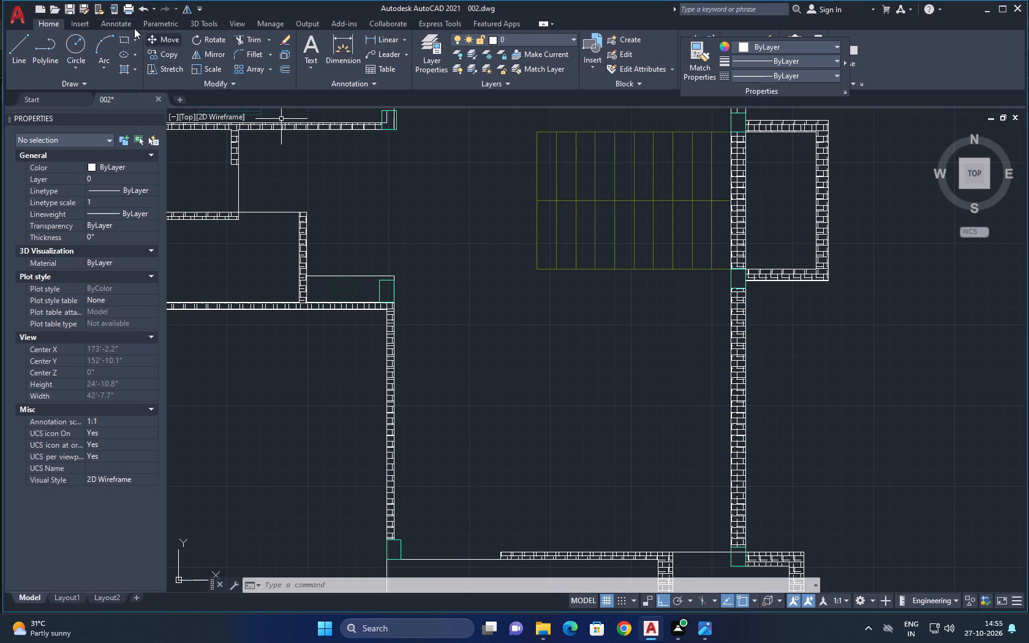
{"action": "left_click", "coordinate": [119, 35]}
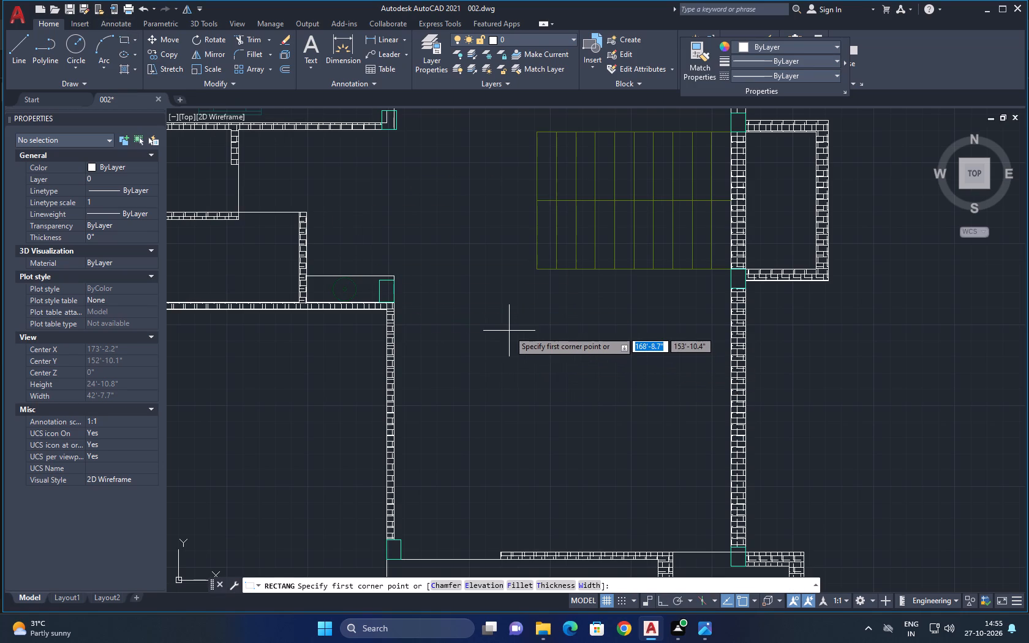
{"action": "left_click", "coordinate": [551, 331]}
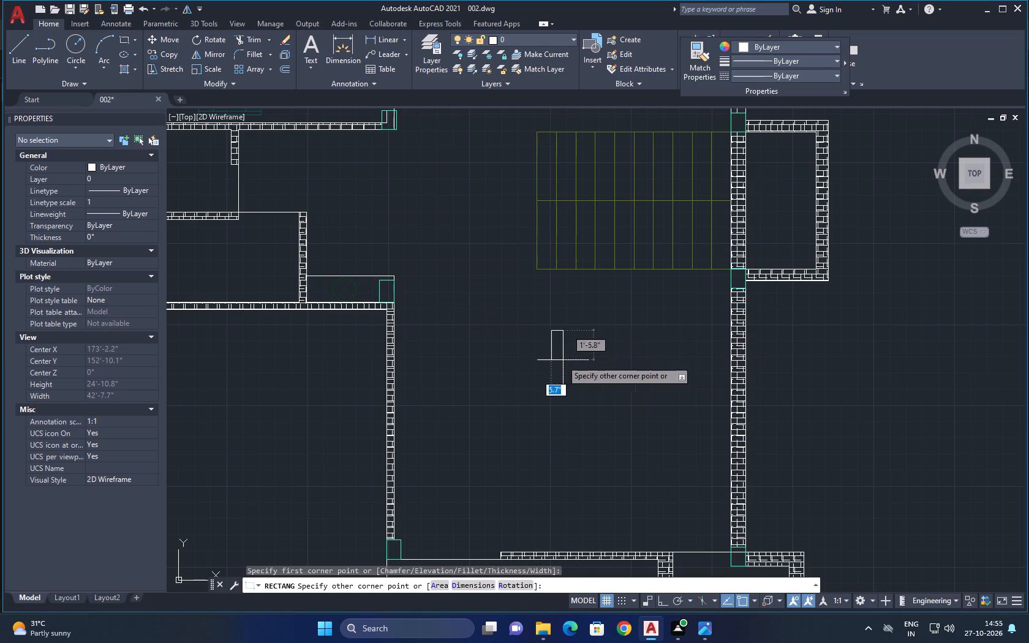
{"action": "left_click", "coordinate": [671, 364]}
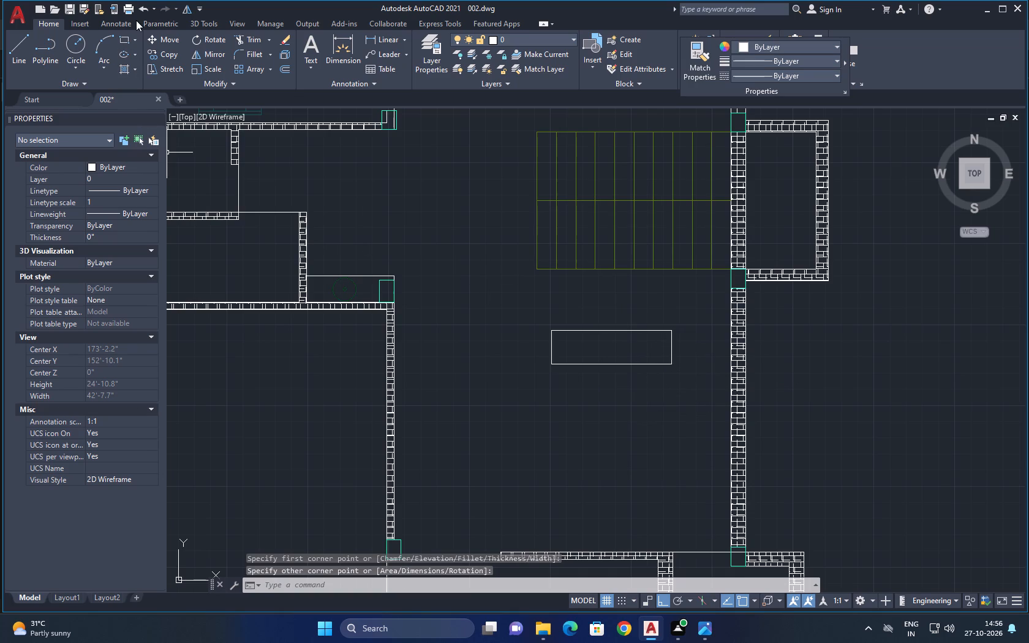
Complete the west-opening U from the first rectangle's southeast corner with a rectangle about 2'-1" by 5'-10" and a south arm about 6'-5" by 2'-0".
{"action": "key", "text": "space"}
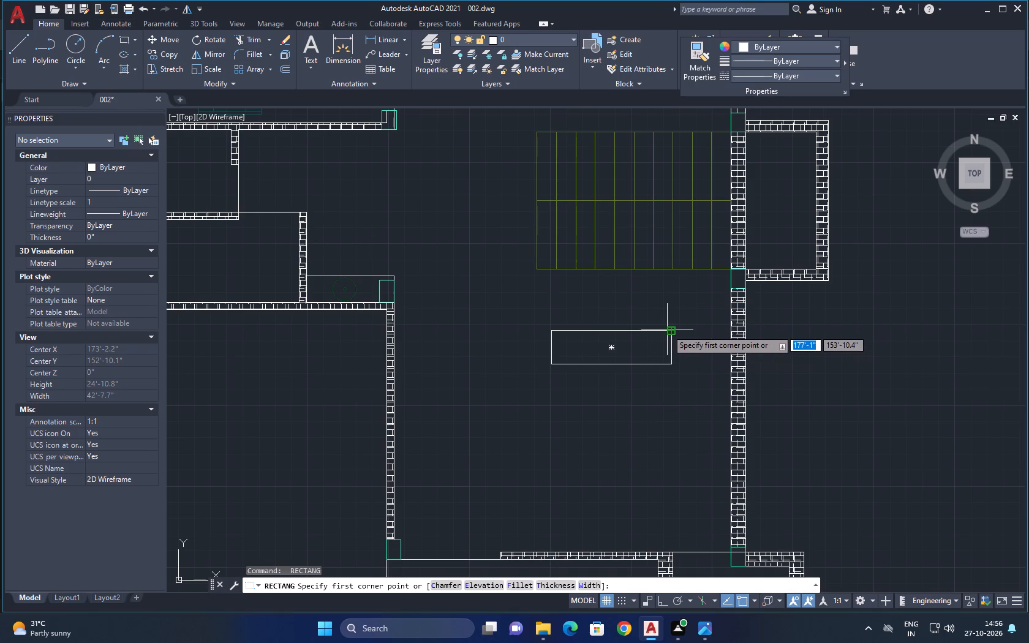
{"action": "left_click", "coordinate": [668, 364]}
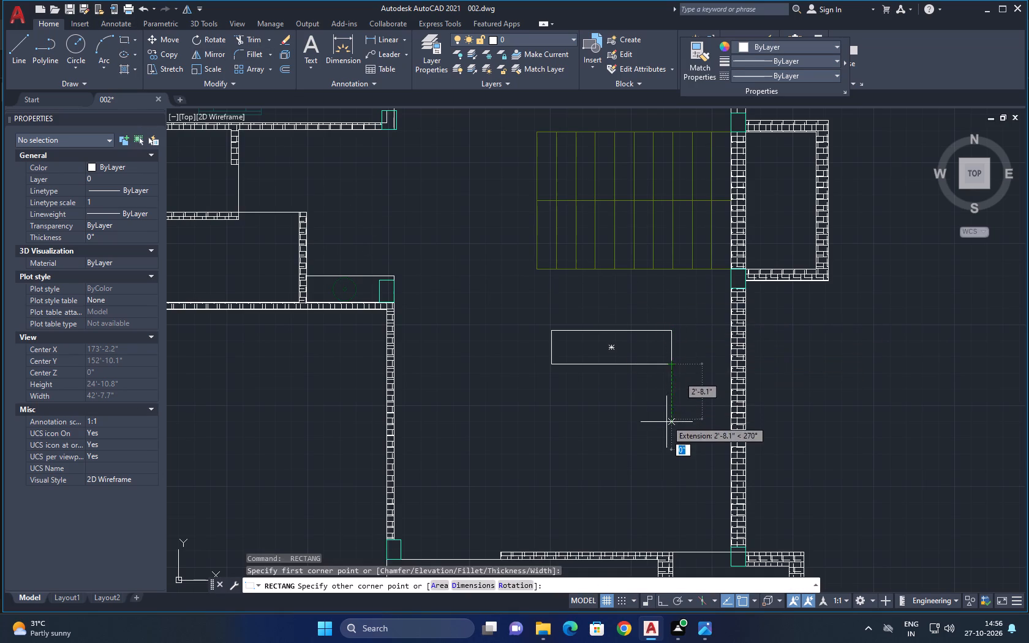
{"action": "left_click", "coordinate": [630, 477]}
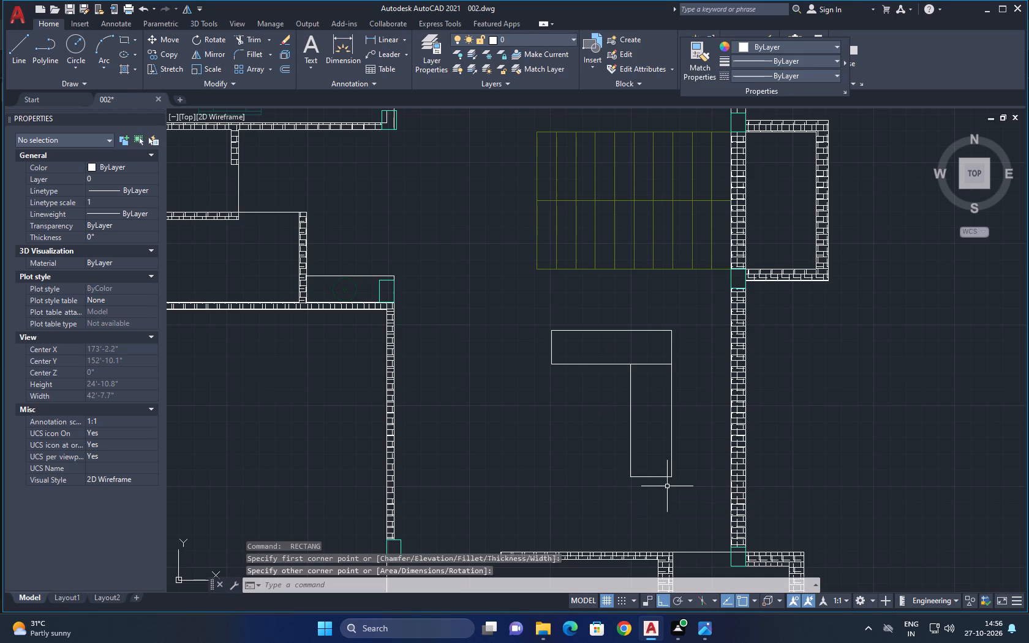
{"action": "key", "text": "space"}
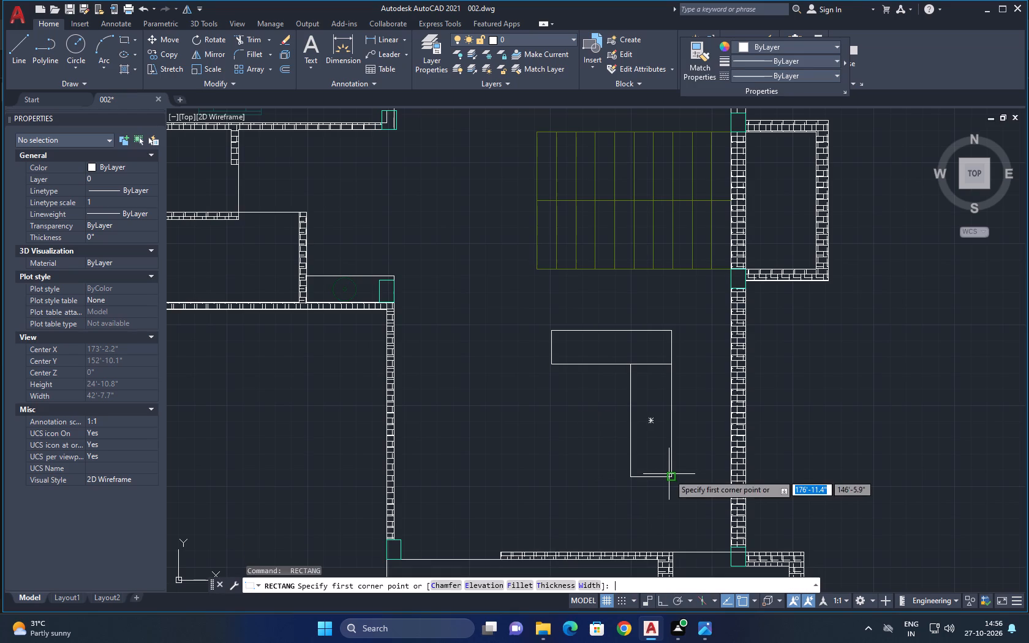
{"action": "left_click", "coordinate": [671, 478]}
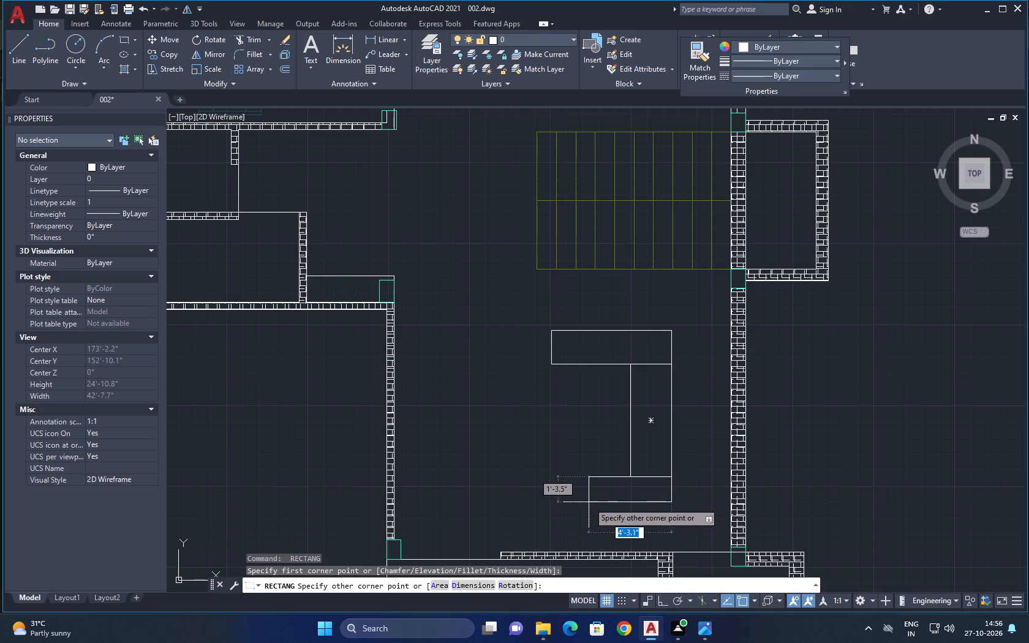
{"action": "left_click", "coordinate": [546, 516]}
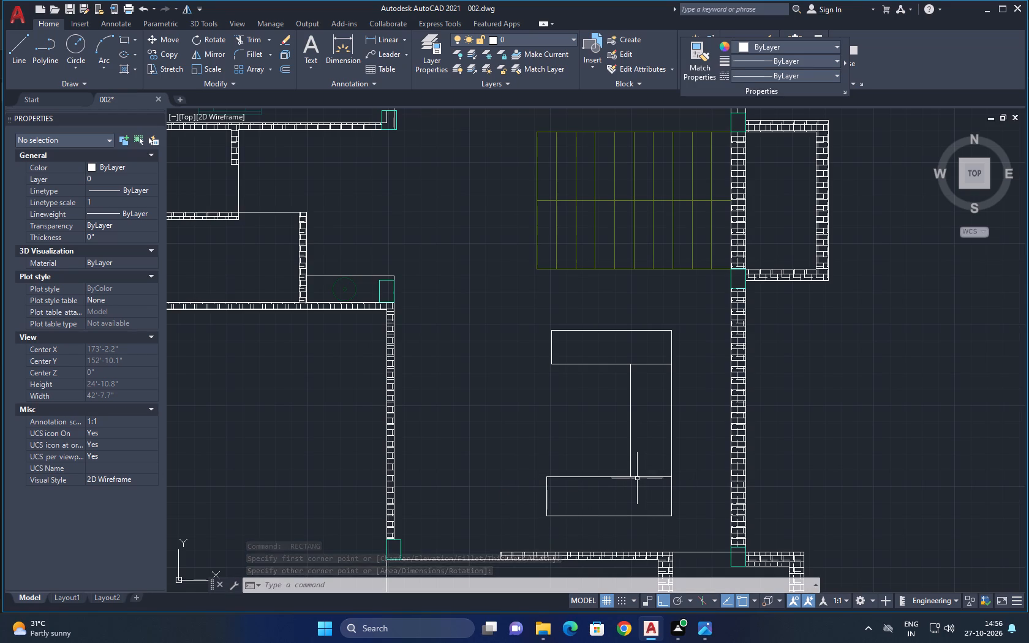
Trim the shared edges between the three rectangles so that they form one continuous U-shaped outline.
{"action": "type", "text": "tr"}
{"action": "key", "text": "space"}
{"action": "key", "text": "space"}
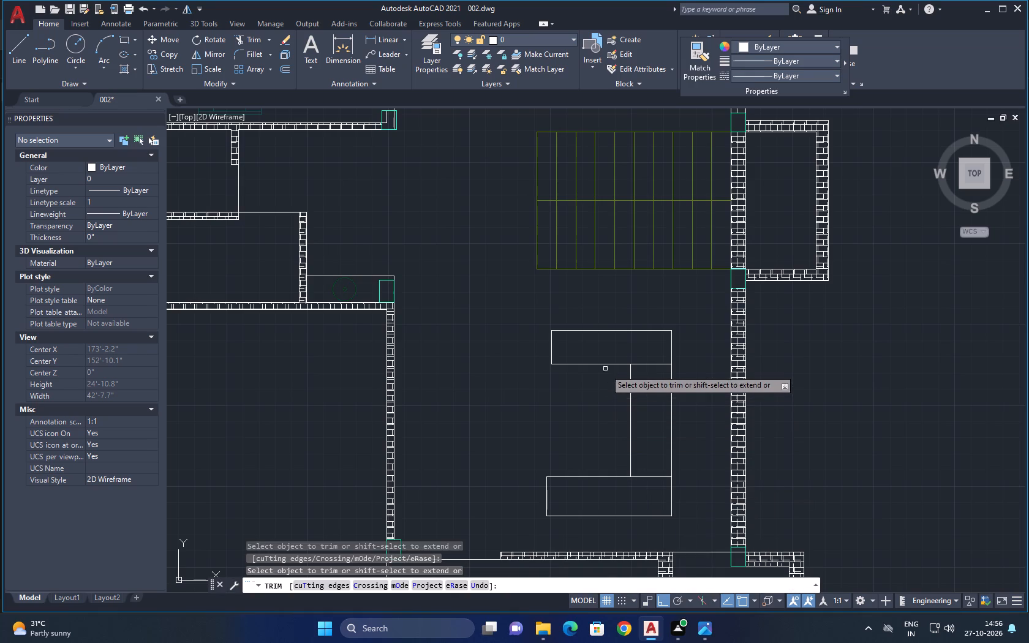
{"action": "left_click_drag", "start_coordinate": [638, 349], "coordinate": [635, 495]}
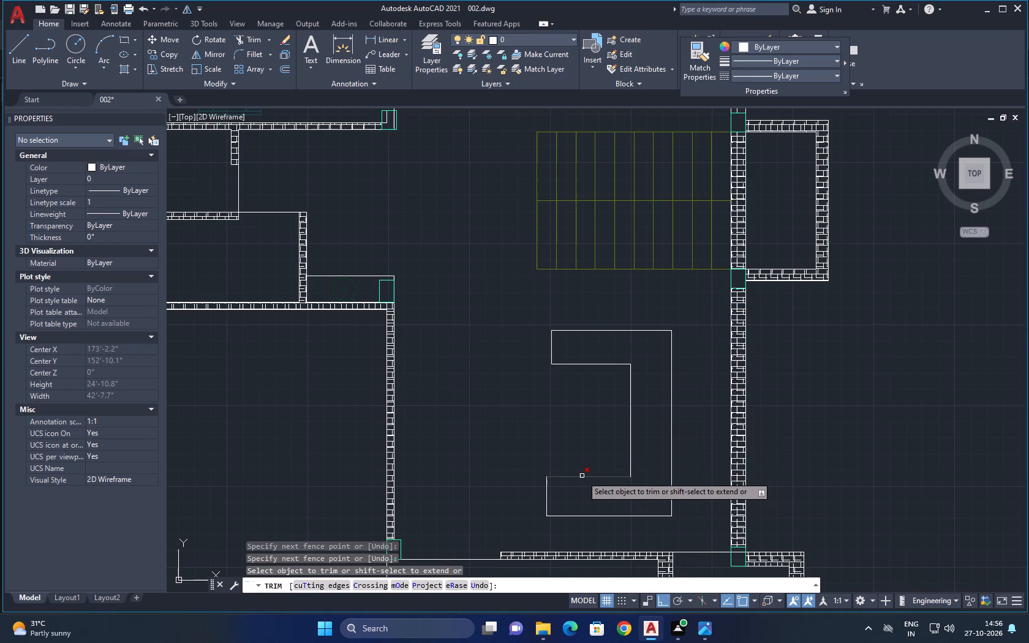
{"action": "key", "text": "Escape"}
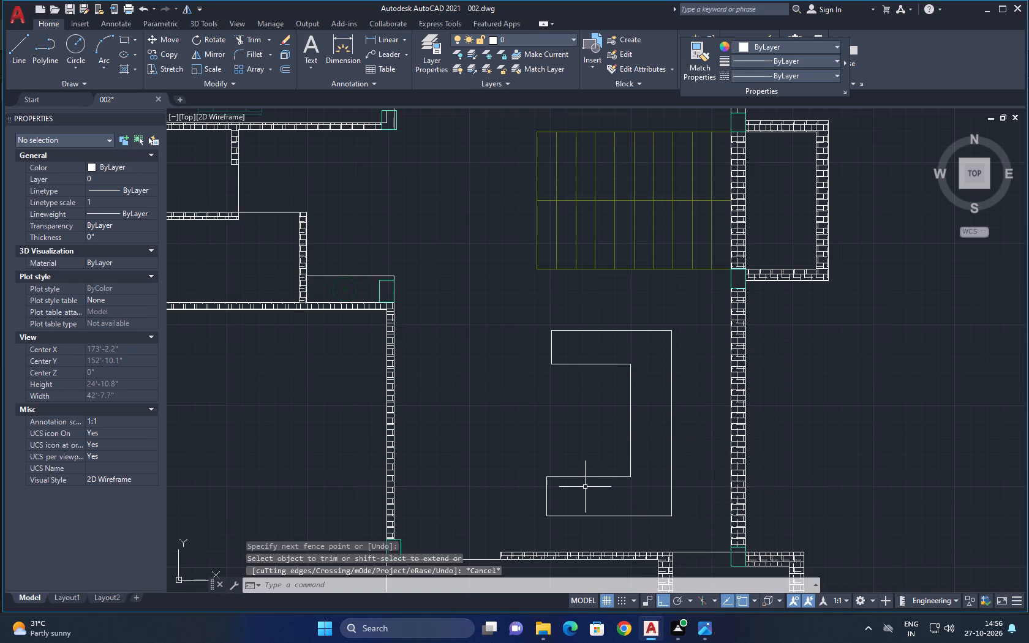
Draw two vertical lines across the U-shaped unit's south arm to divide its western part into seats.
{"action": "type", "text": "l"}
{"action": "key", "text": "space"}
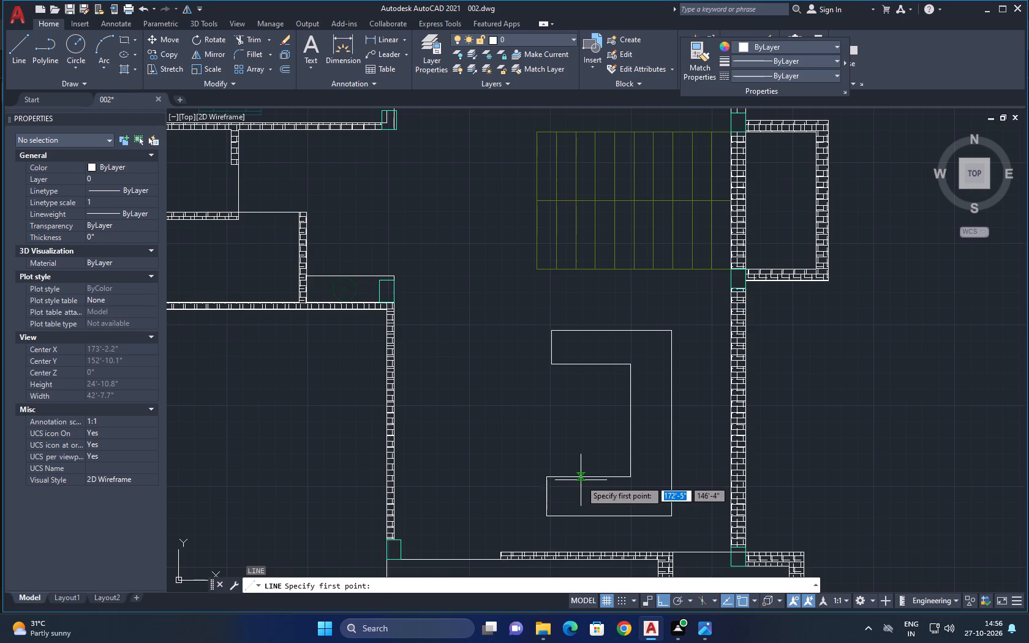
{"action": "left_click", "coordinate": [581, 480]}
{"action": "left_click", "coordinate": [577, 517]}
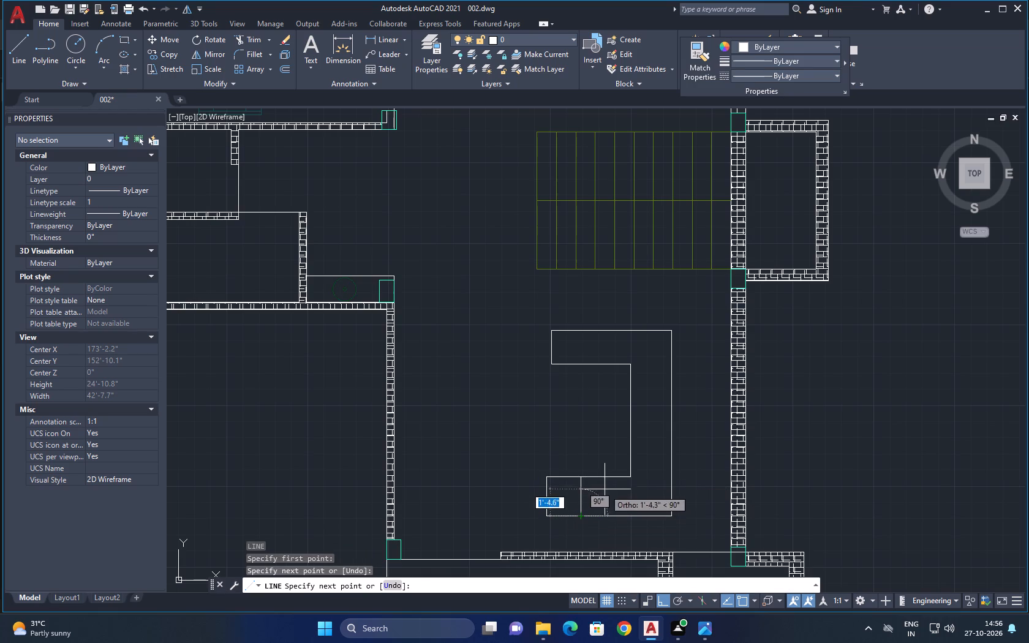
{"action": "key", "text": "space"}
{"action": "key", "text": "space"}
{"action": "left_click", "coordinate": [613, 478]}
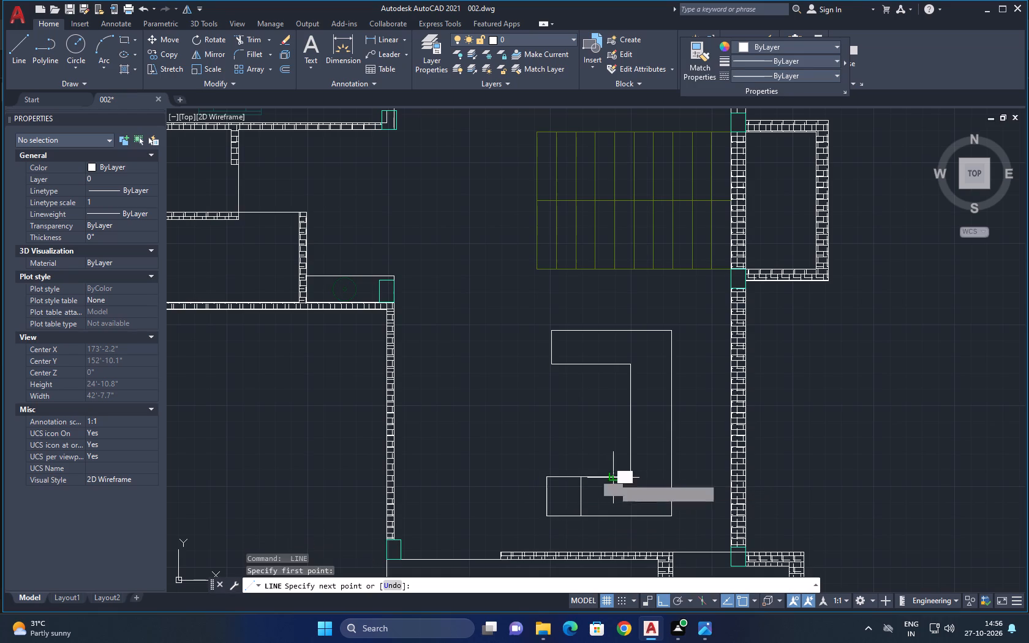
{"action": "left_click", "coordinate": [616, 517]}
{"action": "key", "text": "space"}
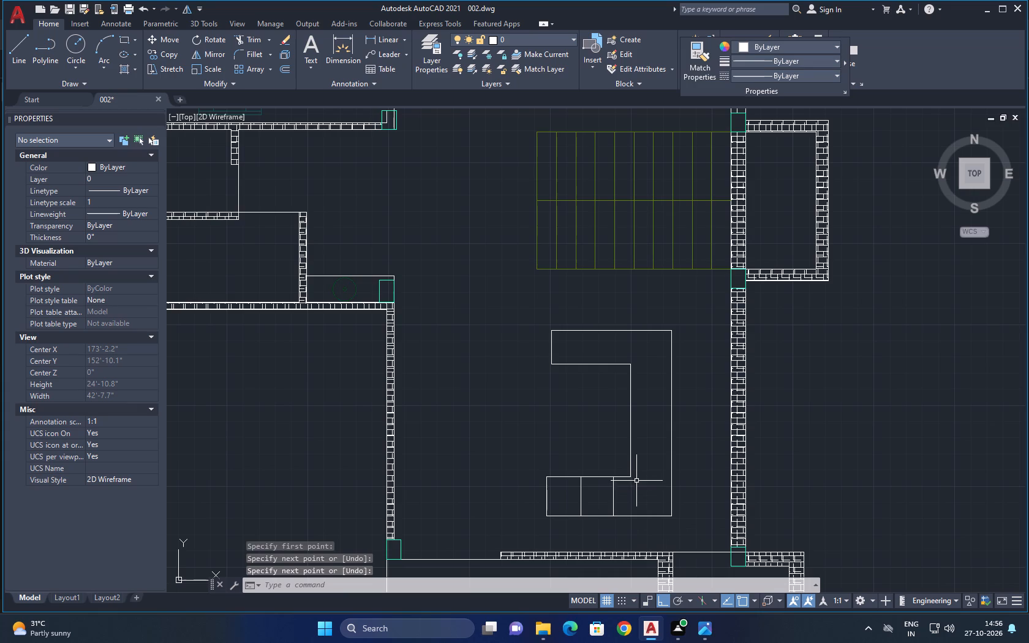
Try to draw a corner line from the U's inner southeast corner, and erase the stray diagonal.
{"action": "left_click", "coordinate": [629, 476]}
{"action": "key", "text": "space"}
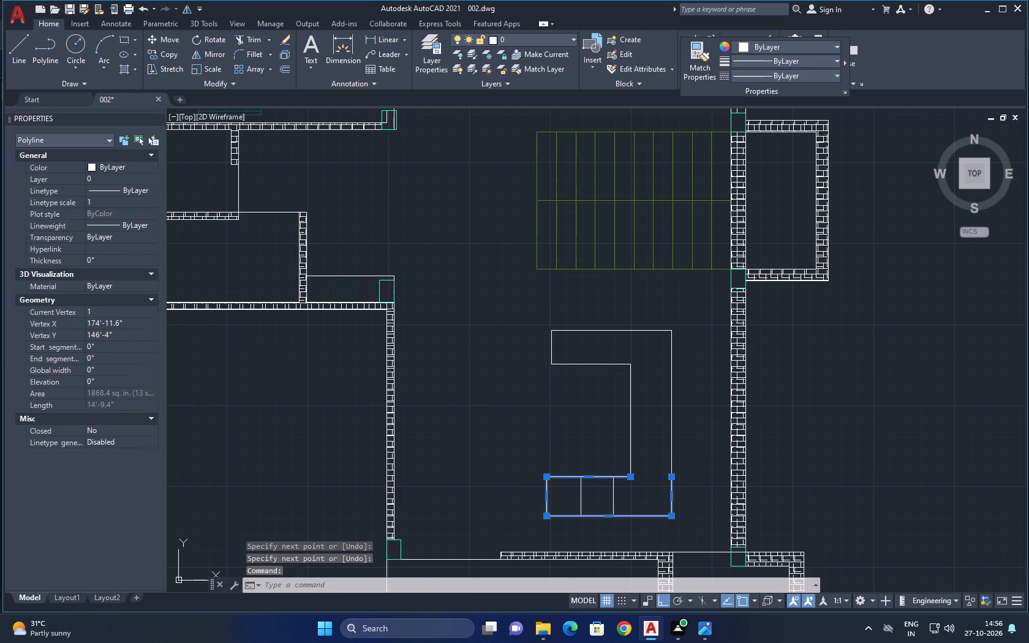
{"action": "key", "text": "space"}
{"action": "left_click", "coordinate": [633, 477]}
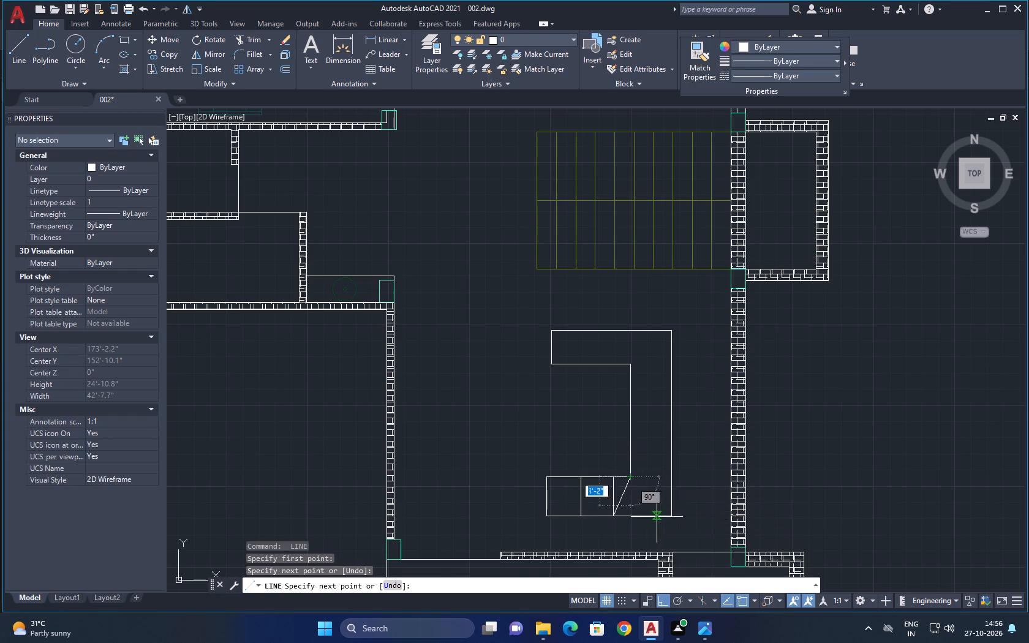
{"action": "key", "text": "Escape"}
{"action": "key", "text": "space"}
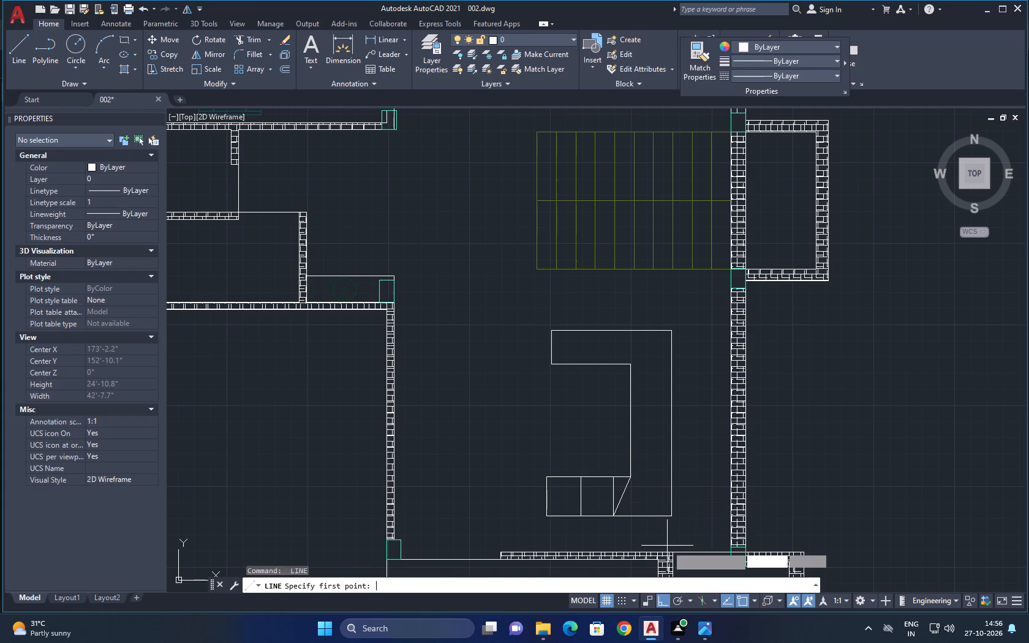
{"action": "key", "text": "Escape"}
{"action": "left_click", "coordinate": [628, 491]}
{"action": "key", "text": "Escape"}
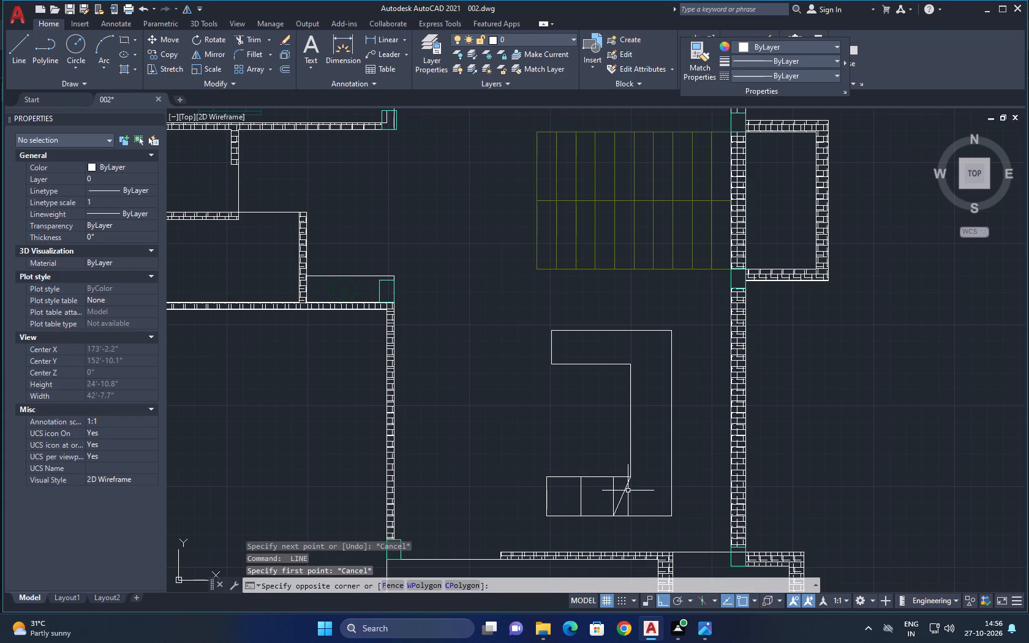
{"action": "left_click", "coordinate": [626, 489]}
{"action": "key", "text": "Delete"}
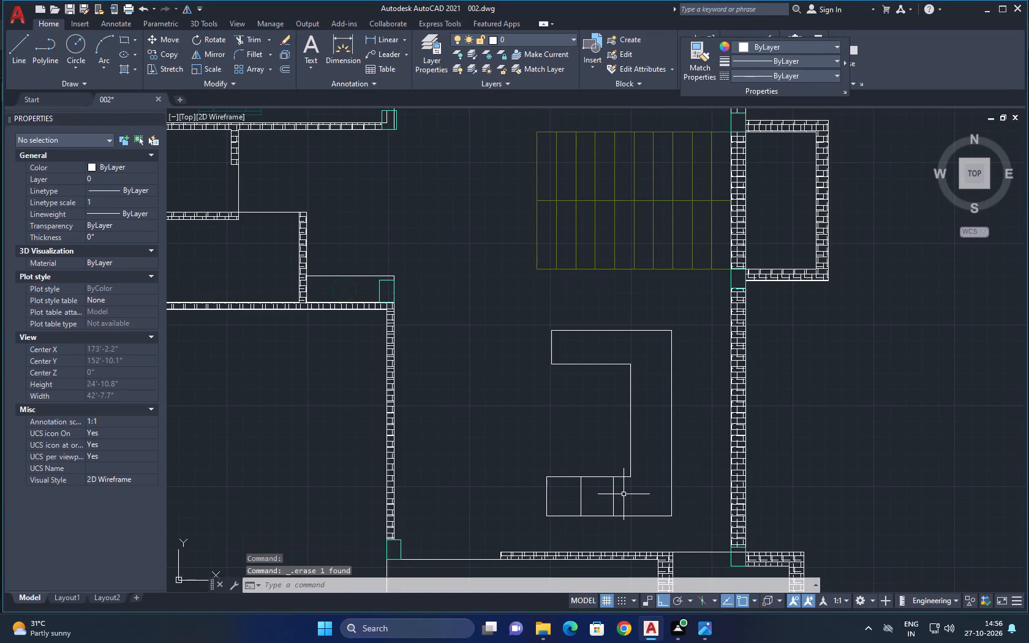
Draw a diagonal line from the U's inner southeast corner to its outer southeast corner.
{"action": "type", "text": "l"}
{"action": "key", "text": "space"}
{"action": "left_click", "coordinate": [630, 473]}
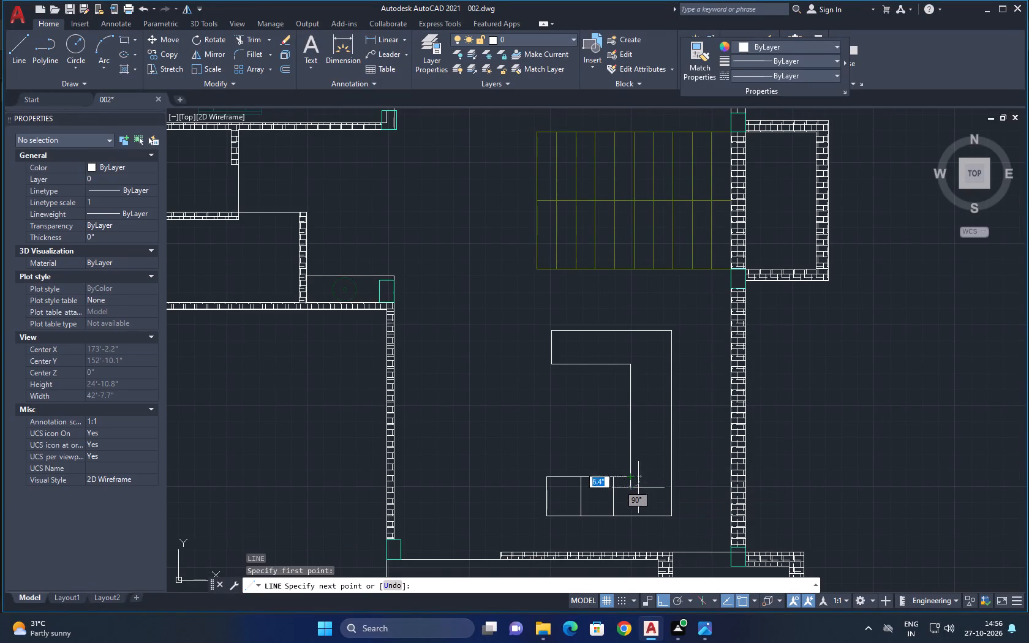
{"action": "left_click", "coordinate": [671, 515]}
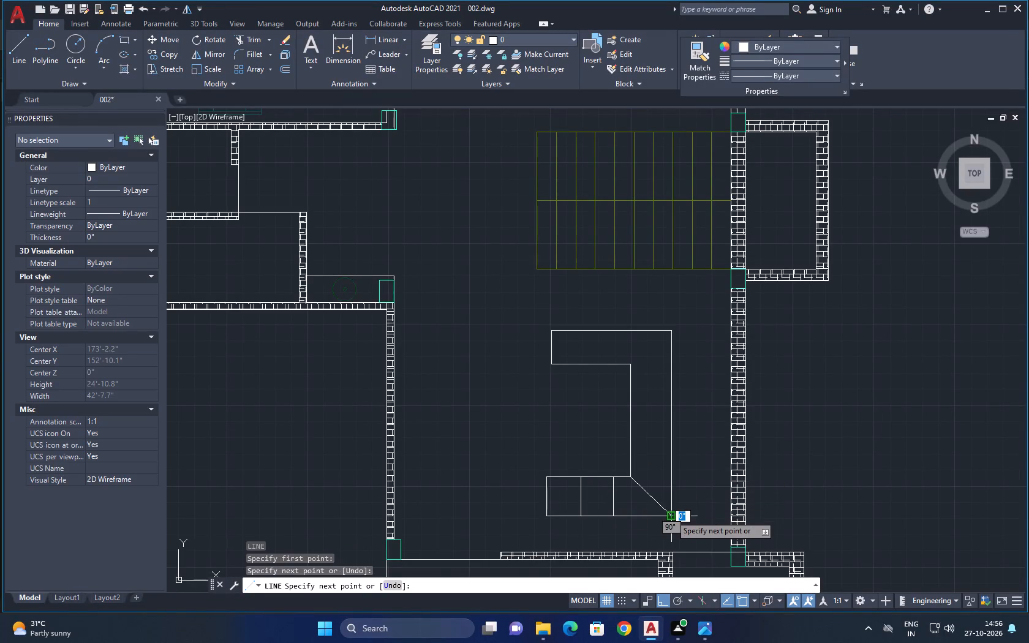
{"action": "key", "text": "space"}
Draw two horizontal seat dividers about 2'-1" long across the U's east side, north of the southeast corner.
{"action": "key", "text": "space"}
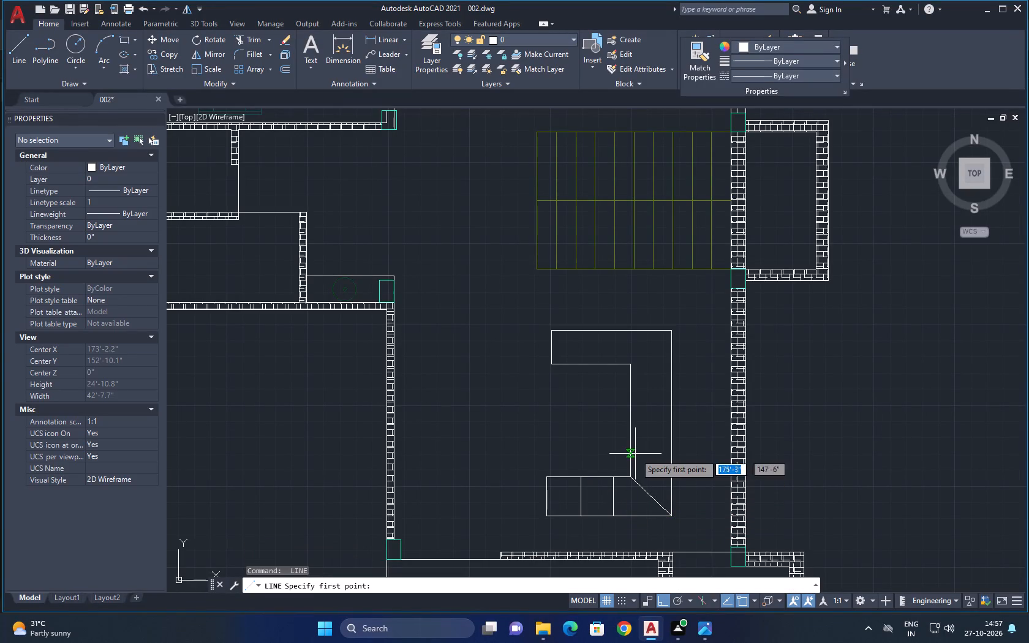
{"action": "left_click", "coordinate": [631, 453]}
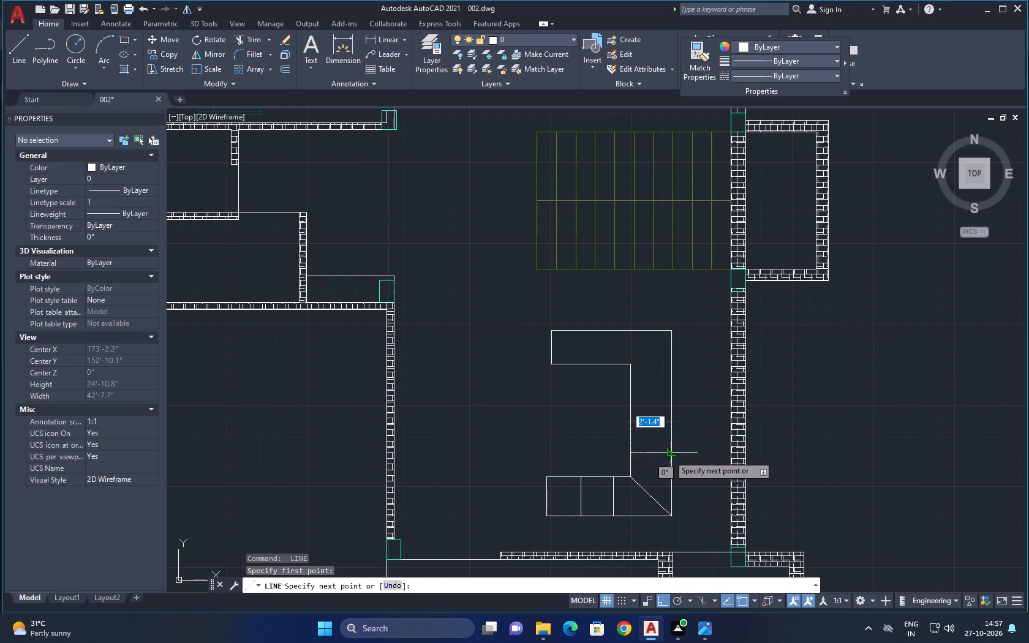
{"action": "left_click", "coordinate": [671, 456]}
{"action": "key", "text": "space"}
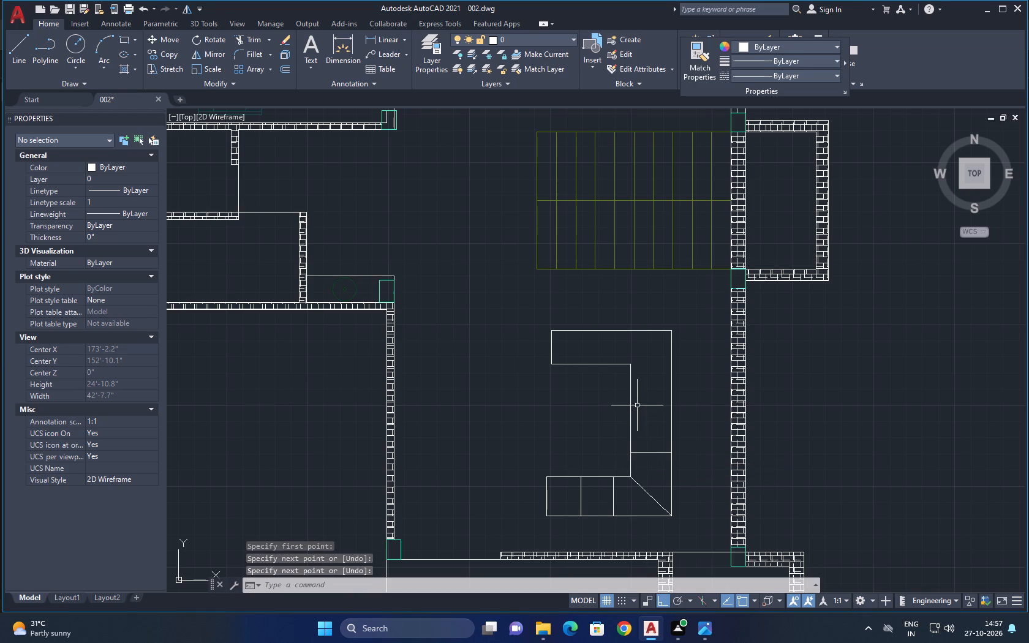
{"action": "left_click", "coordinate": [631, 412]}
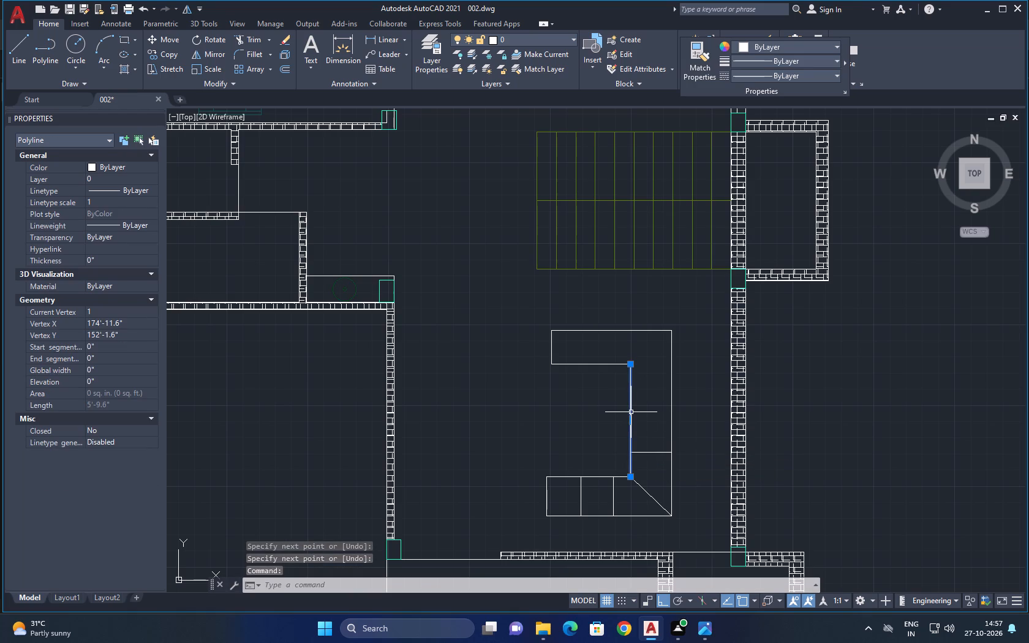
{"action": "key", "text": "Escape"}
{"action": "key", "text": "space"}
{"action": "left_click", "coordinate": [631, 412]}
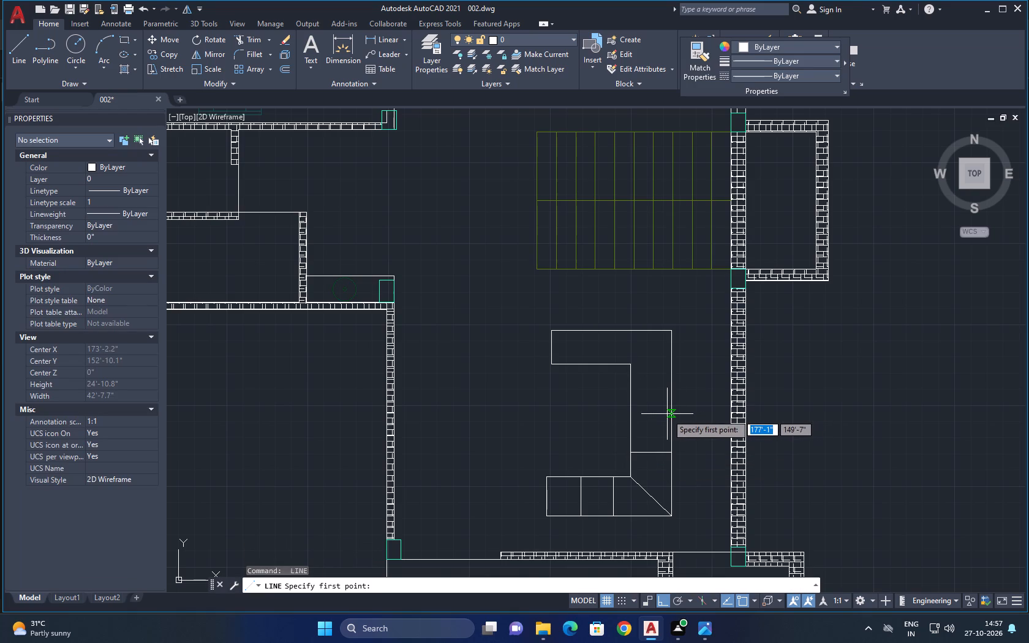
{"action": "left_click", "coordinate": [670, 414]}
{"action": "key", "text": "space"}
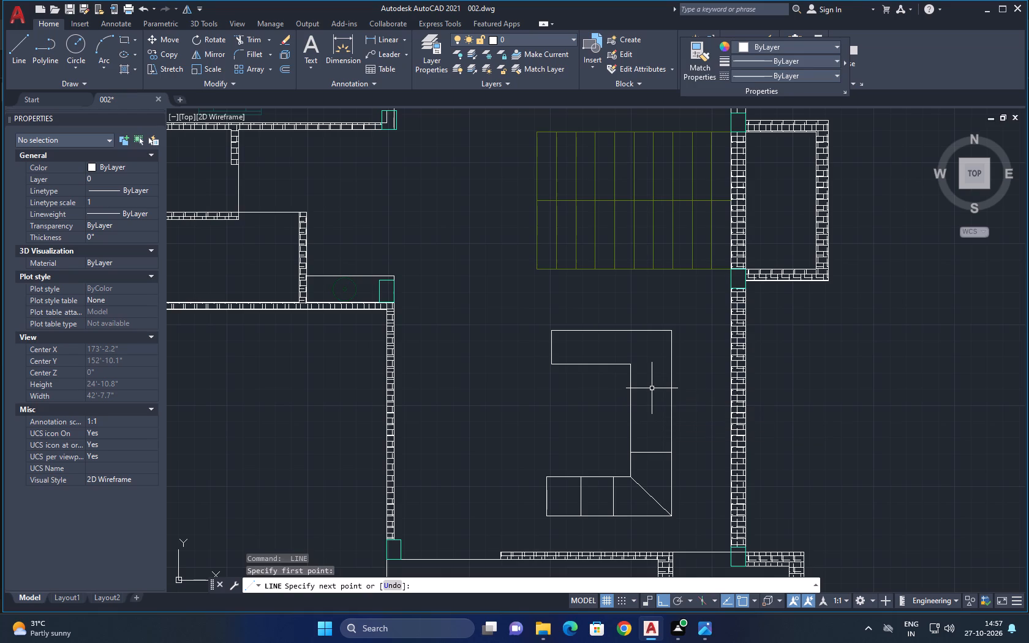
{"action": "type", "text": "l"}
{"action": "key", "text": "space"}
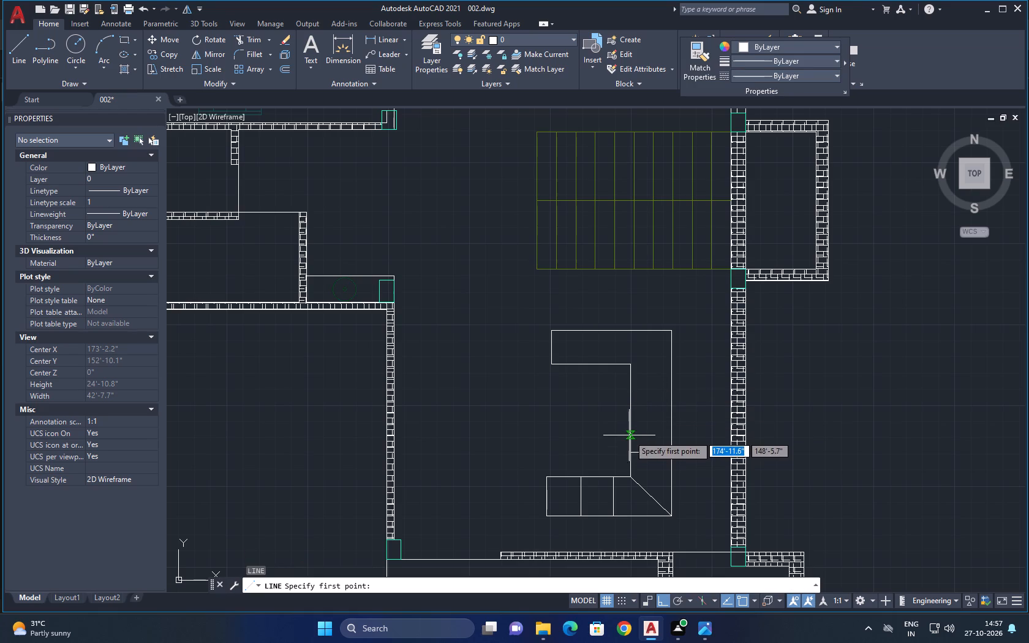
{"action": "left_click", "coordinate": [628, 416]}
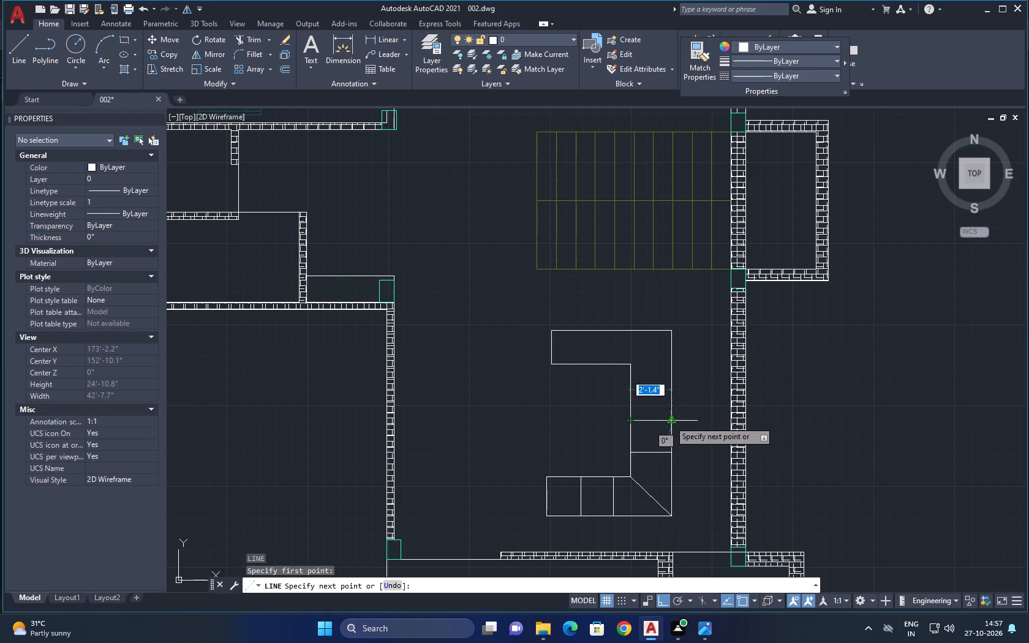
{"action": "left_click", "coordinate": [671, 421]}
{"action": "key", "text": "space"}
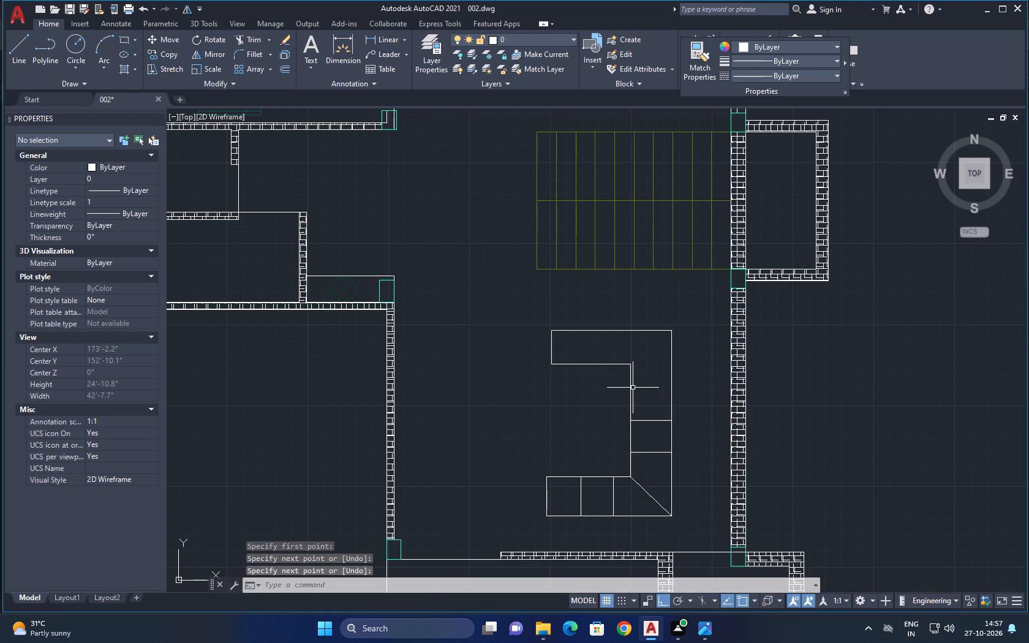
Draw a third horizontal seat divider across the U's east side, between the existing dividers and the north arm.
{"action": "left_click", "coordinate": [633, 388]}
{"action": "key", "text": "Escape"}
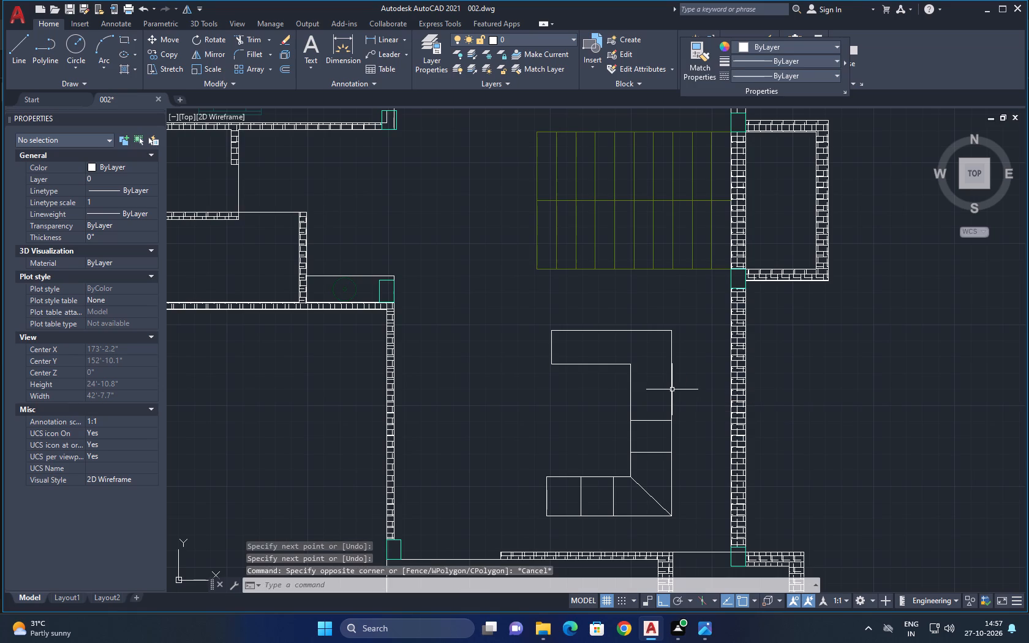
{"action": "key", "text": "space"}
{"action": "left_click", "coordinate": [630, 393]}
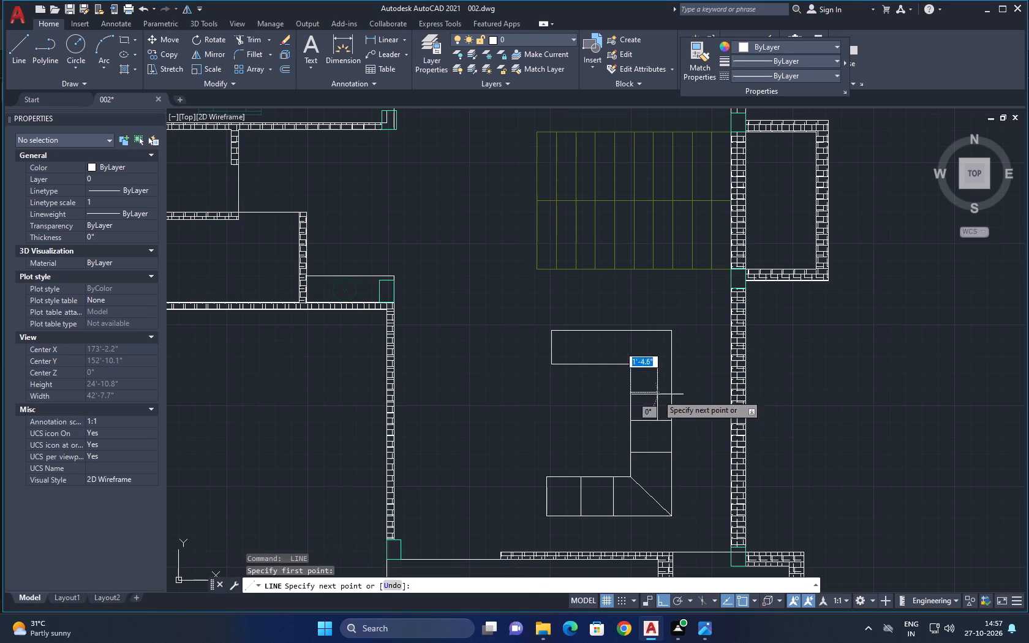
{"action": "left_click", "coordinate": [668, 394]}
{"action": "key", "text": "space"}
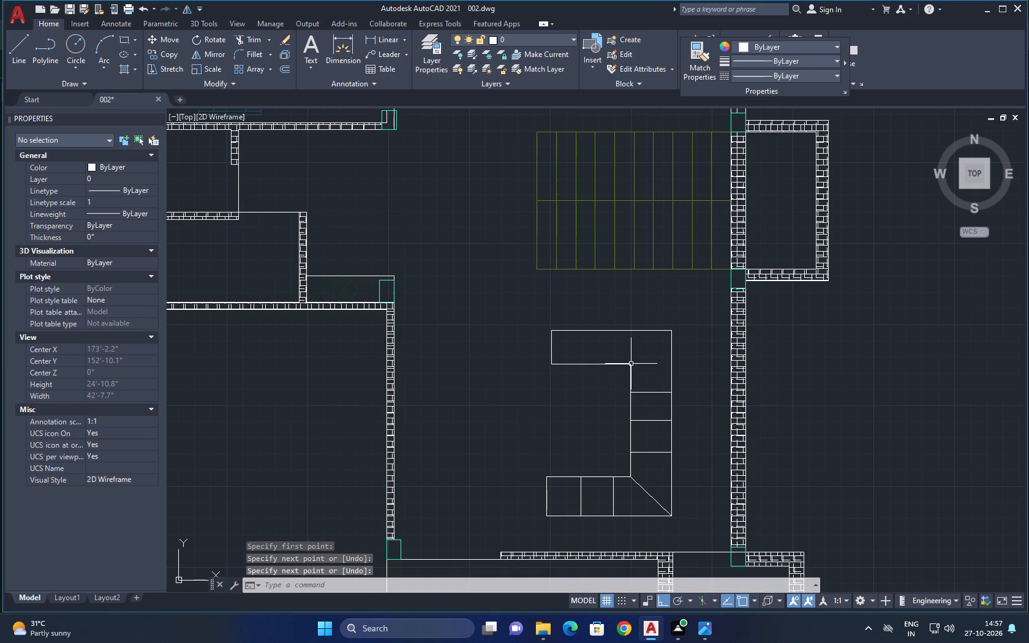
Draw a diagonal line from the U's inner northeast corner to its outer northeast corner.
{"action": "key", "text": "space"}
{"action": "left_click", "coordinate": [628, 364]}
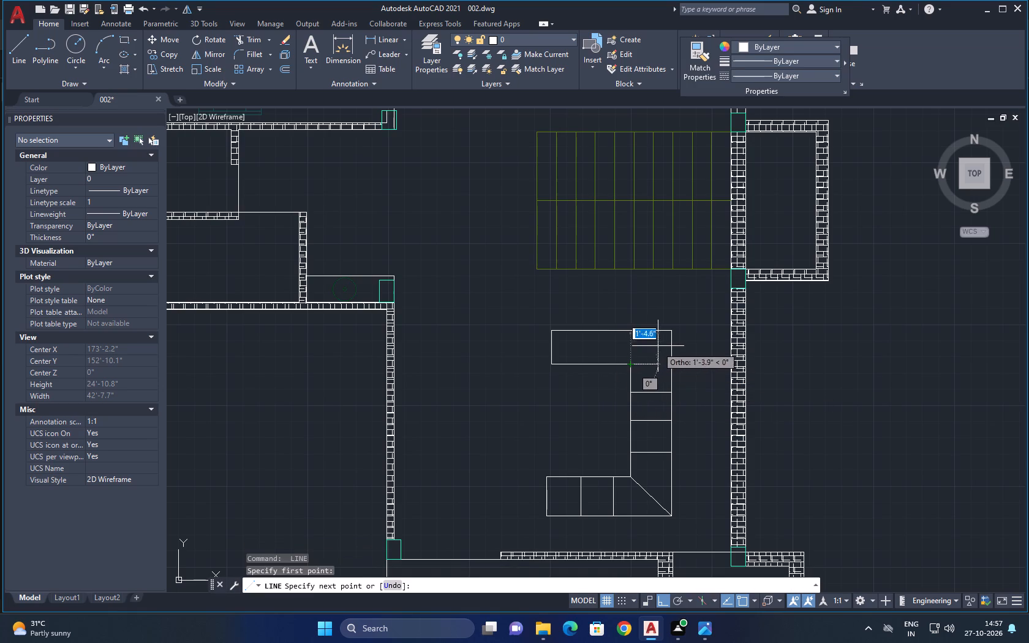
{"action": "left_click", "coordinate": [668, 331]}
{"action": "key", "text": "space"}
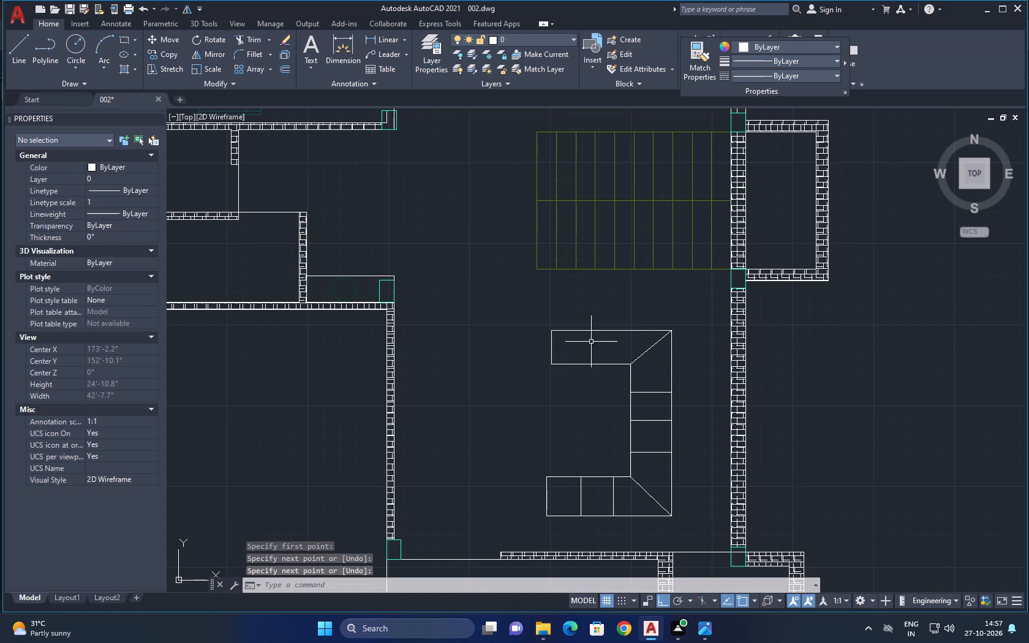
Draw two vertical lines across the U's north arm to divide it into seats west of the corner diagonal.
{"action": "key", "text": "space"}
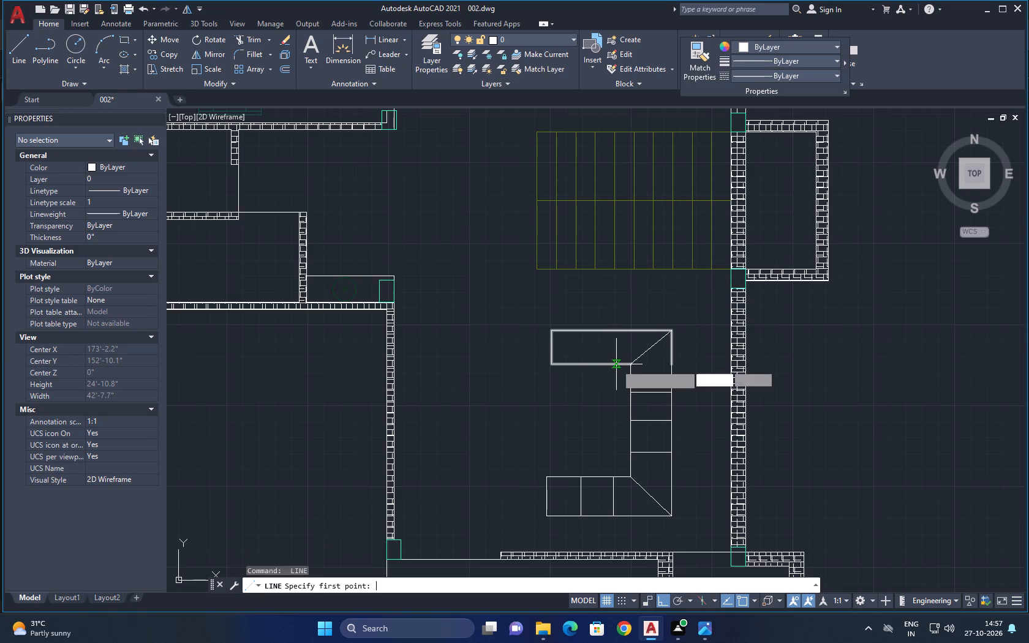
{"action": "left_click", "coordinate": [616, 364]}
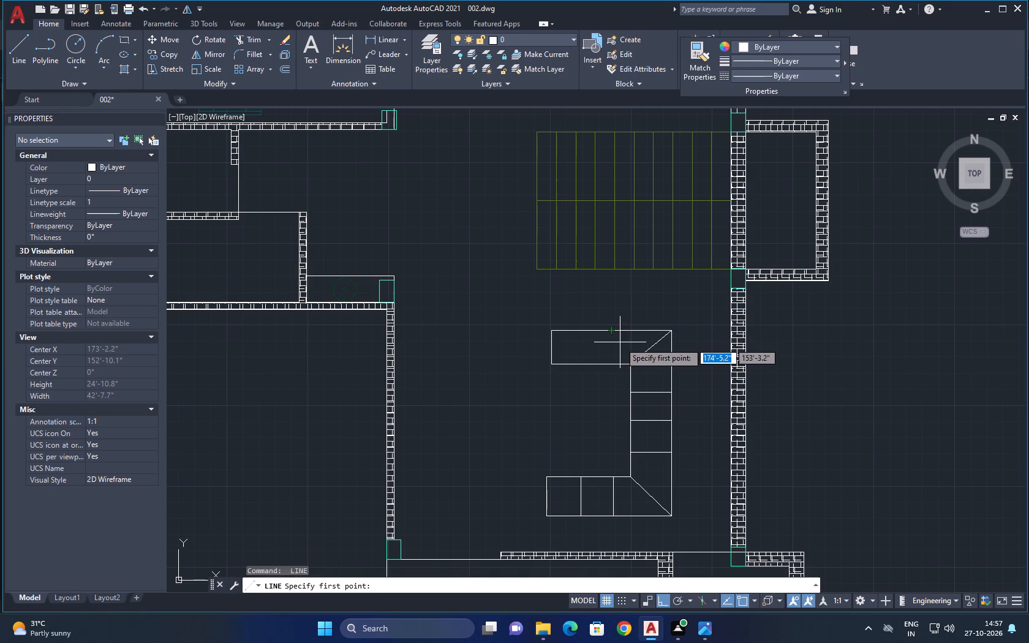
{"action": "key", "text": "space"}
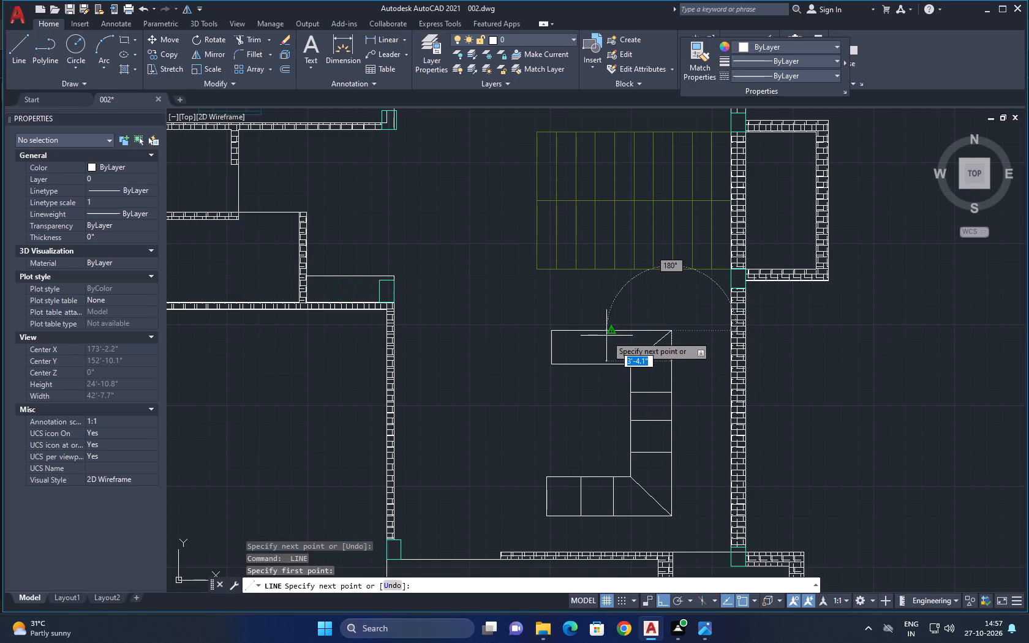
{"action": "key", "text": "Escape"}
{"action": "key", "text": "space"}
{"action": "left_click", "coordinate": [616, 364]}
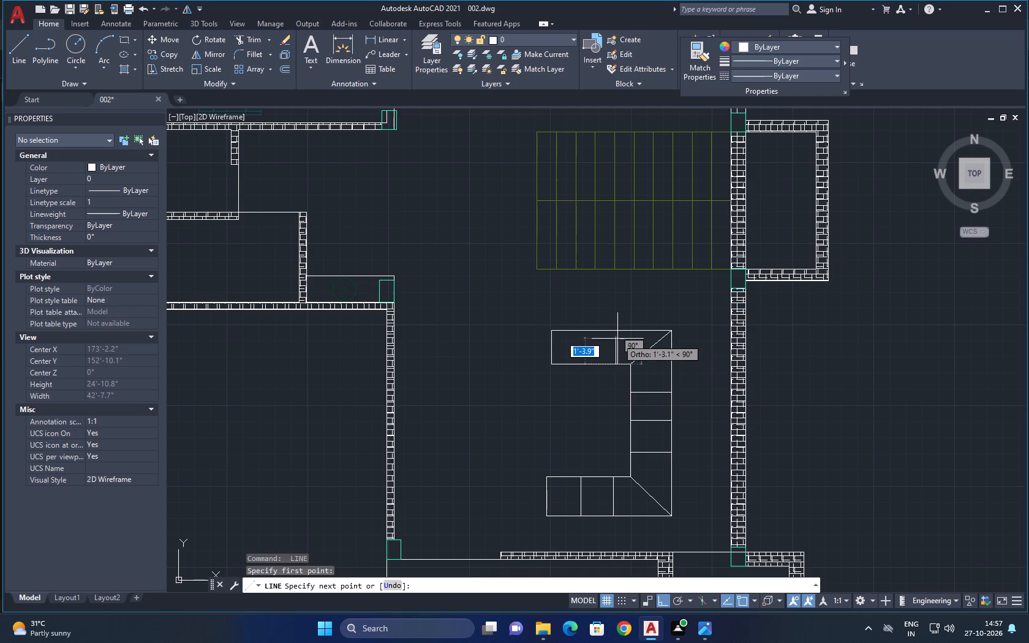
{"action": "left_click", "coordinate": [616, 331]}
{"action": "key", "text": "space"}
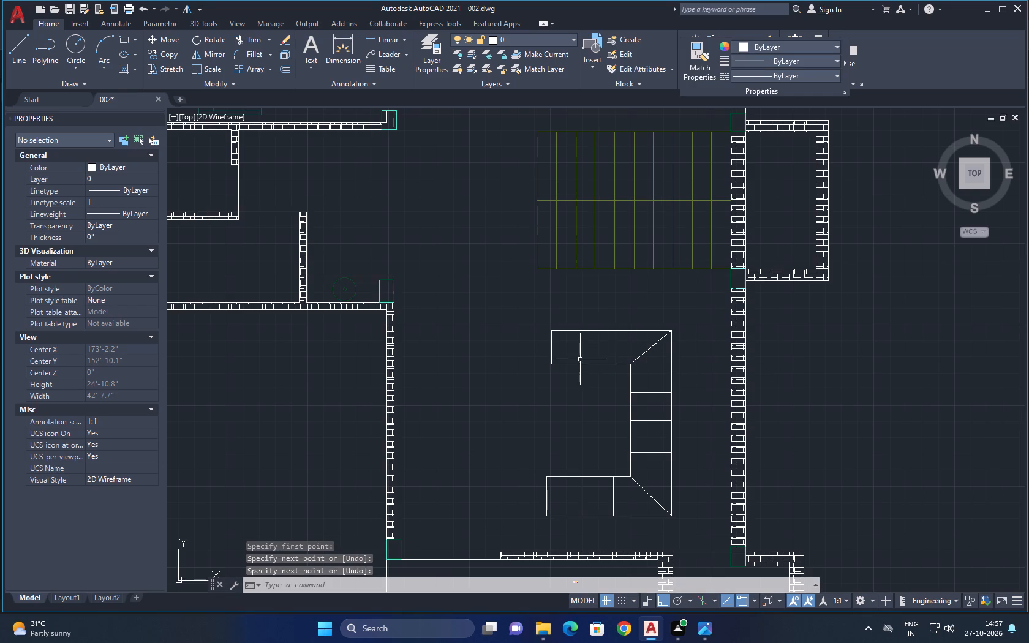
{"action": "key", "text": "space"}
{"action": "left_click", "coordinate": [581, 363]}
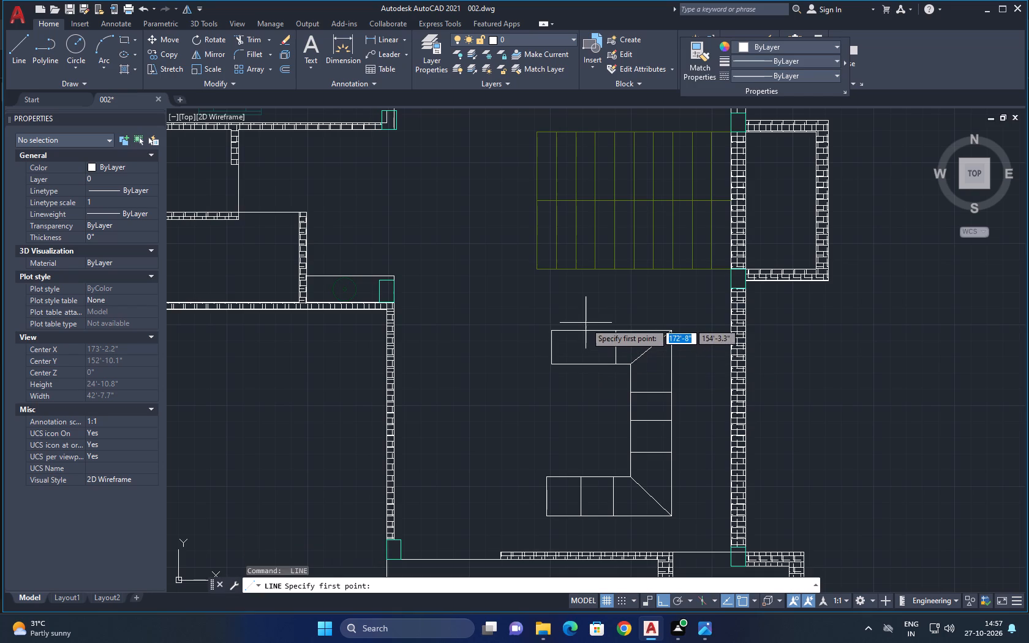
{"action": "key", "text": "space"}
{"action": "key", "text": "space"}
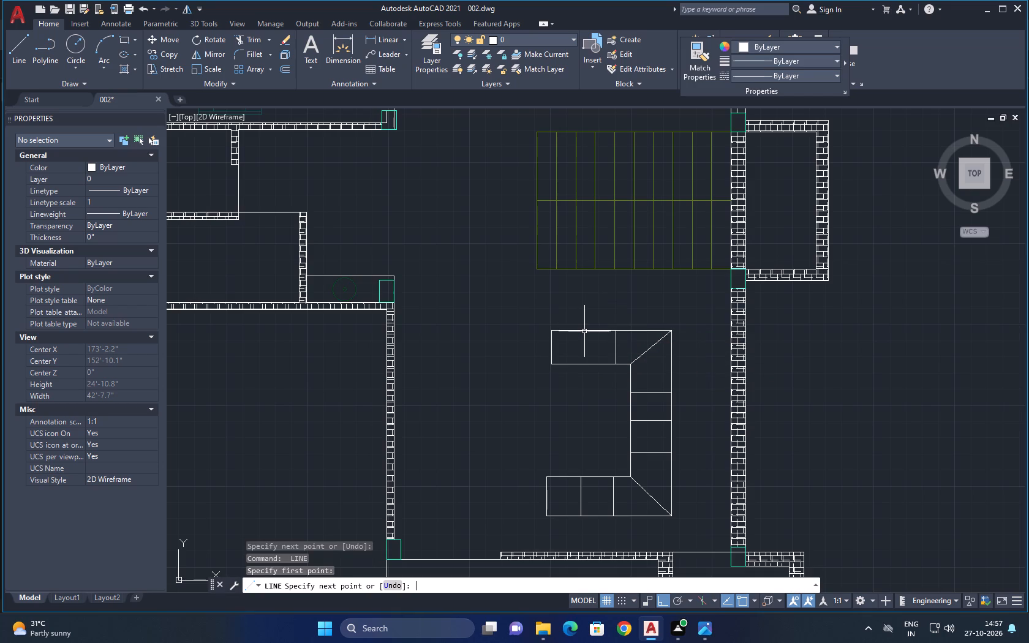
{"action": "key", "text": "space"}
{"action": "left_click", "coordinate": [584, 332]}
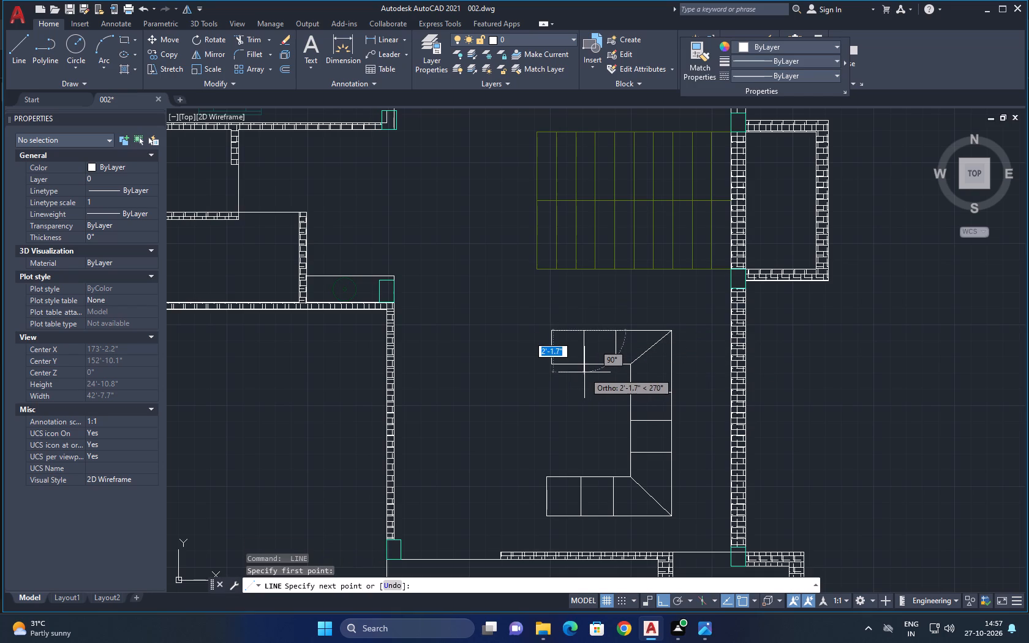
{"action": "left_click", "coordinate": [585, 365]}
{"action": "key", "text": "Escape"}
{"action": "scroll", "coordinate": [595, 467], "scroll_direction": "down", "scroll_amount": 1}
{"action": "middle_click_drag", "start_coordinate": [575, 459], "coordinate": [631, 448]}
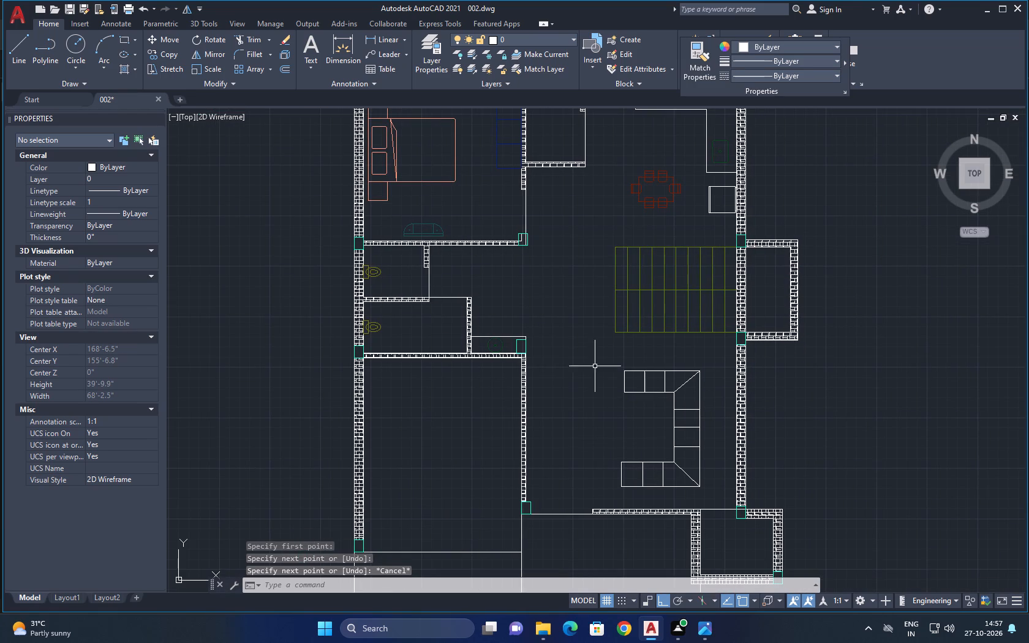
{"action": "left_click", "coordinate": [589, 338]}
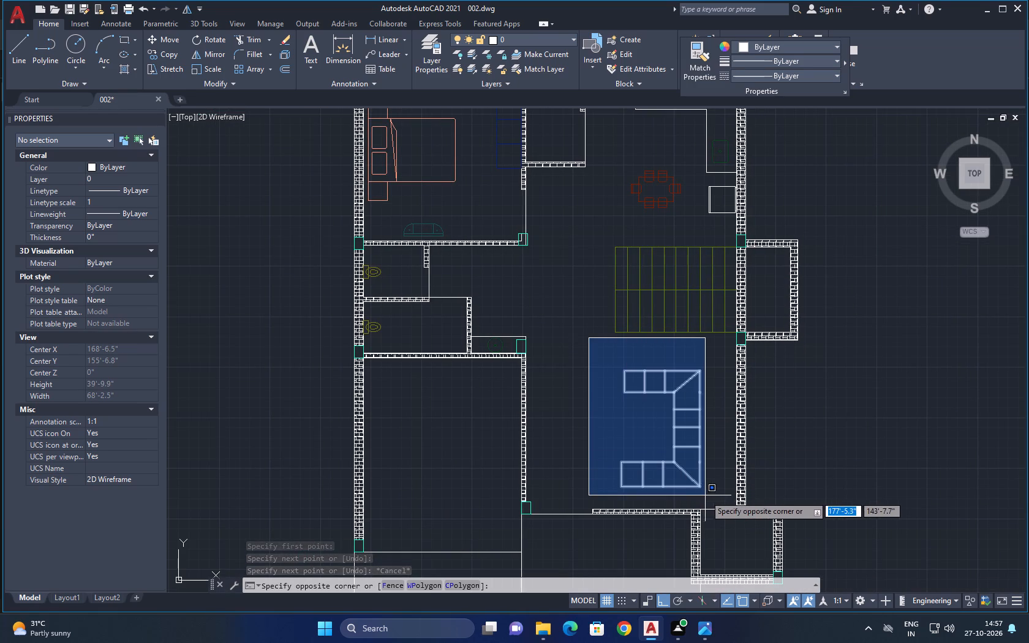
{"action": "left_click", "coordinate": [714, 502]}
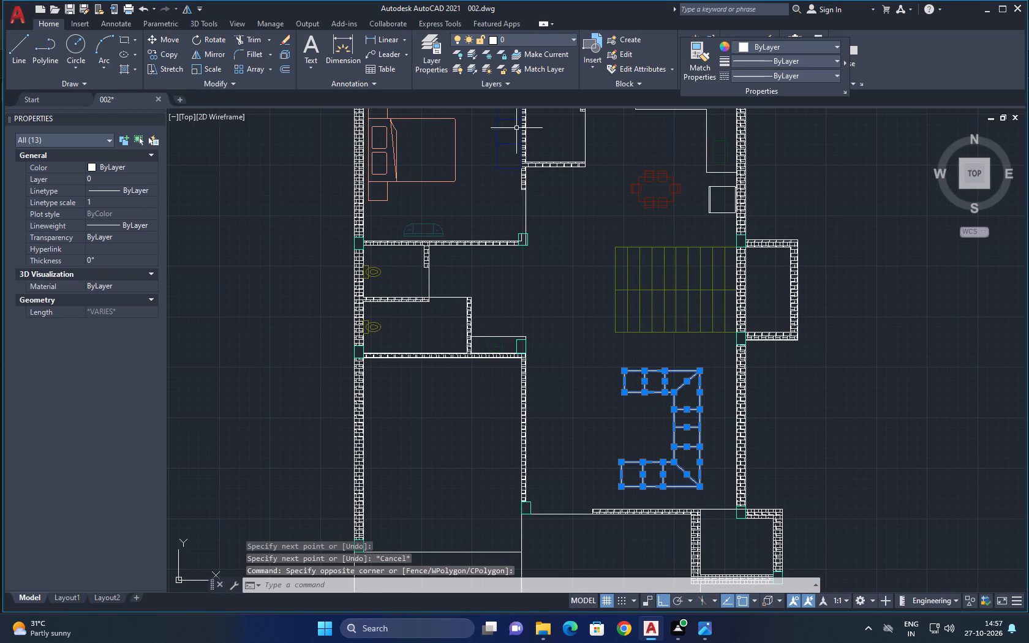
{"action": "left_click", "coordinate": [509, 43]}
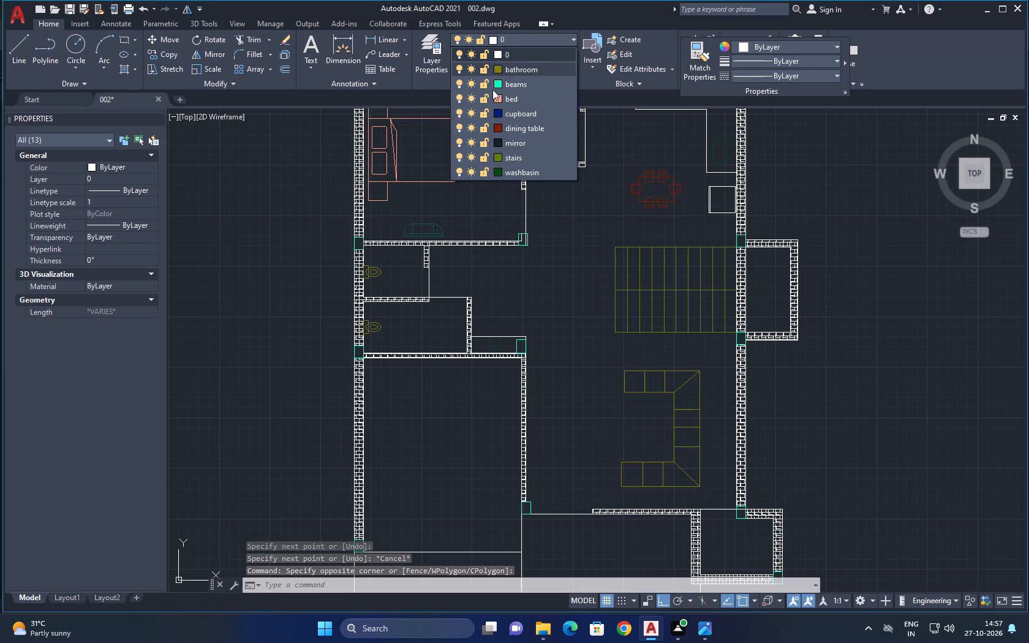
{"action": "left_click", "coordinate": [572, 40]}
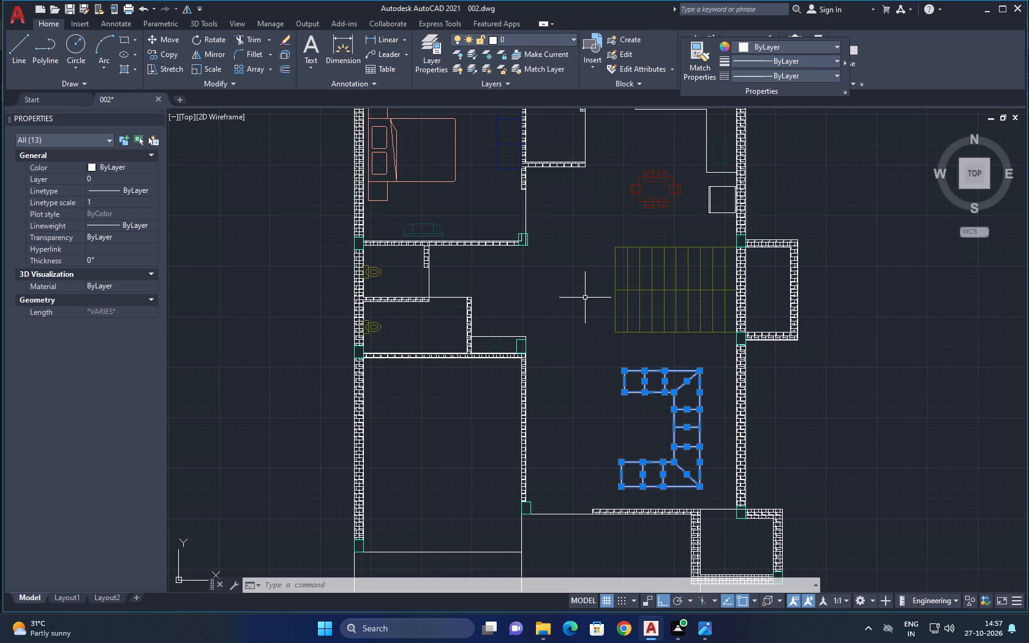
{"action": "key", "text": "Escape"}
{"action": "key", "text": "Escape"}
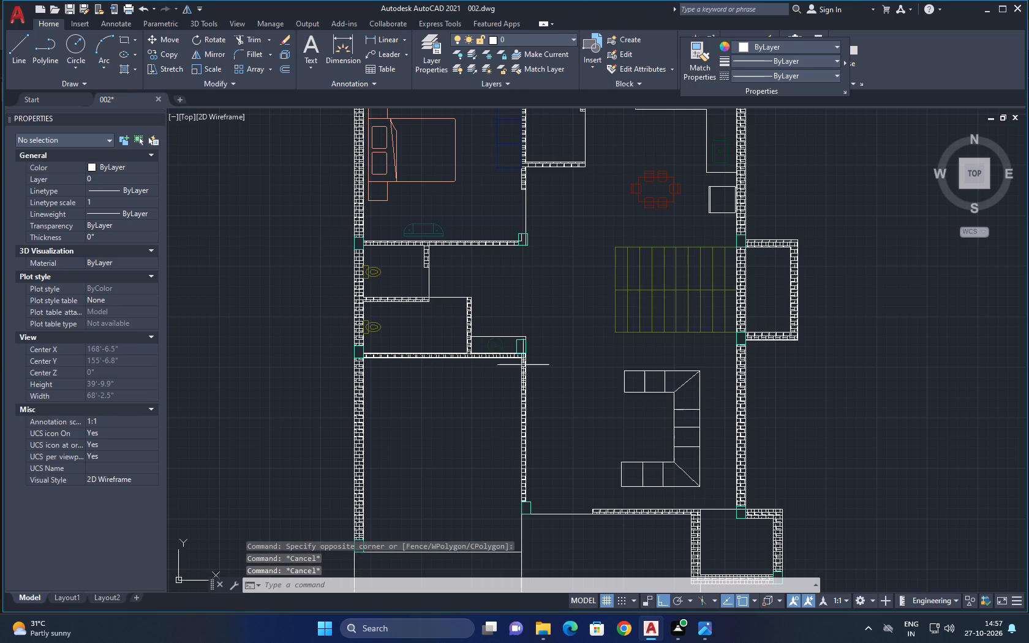
Draw a narrow vertical rectangle about 6'-1" long for the TV unit, just east of the brick wall facing the U-shaped sofa.
{"action": "type", "text": "rec"}
{"action": "key", "text": "space"}
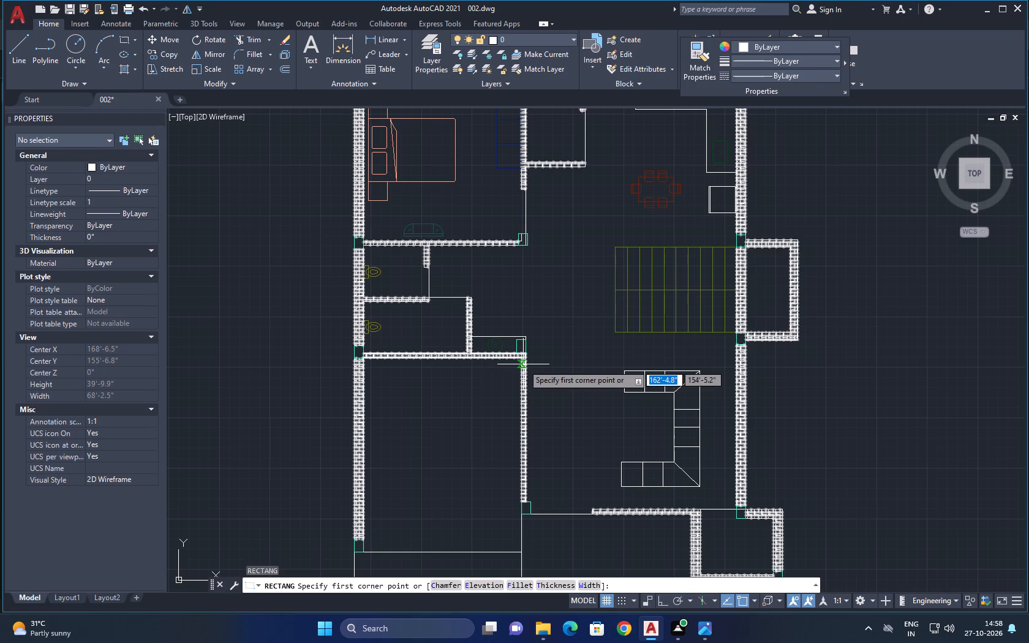
{"action": "scroll", "coordinate": [552, 415], "scroll_direction": "up", "scroll_amount": 2}
{"action": "middle_click_drag", "start_coordinate": [552, 415], "coordinate": [561, 342]}
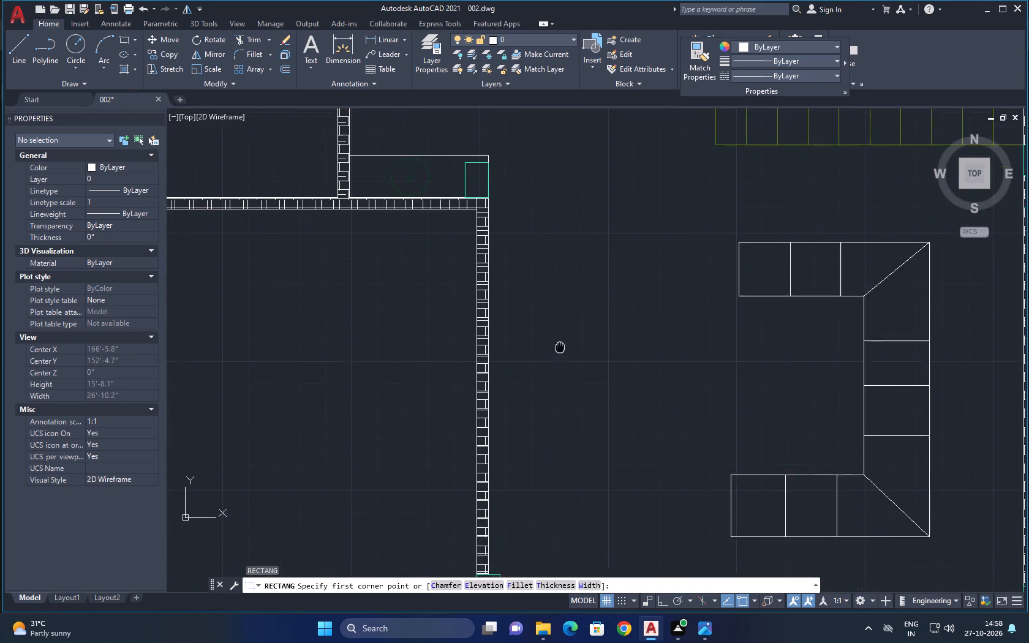
{"action": "middle_click_drag", "start_coordinate": [561, 342], "coordinate": [568, 318]}
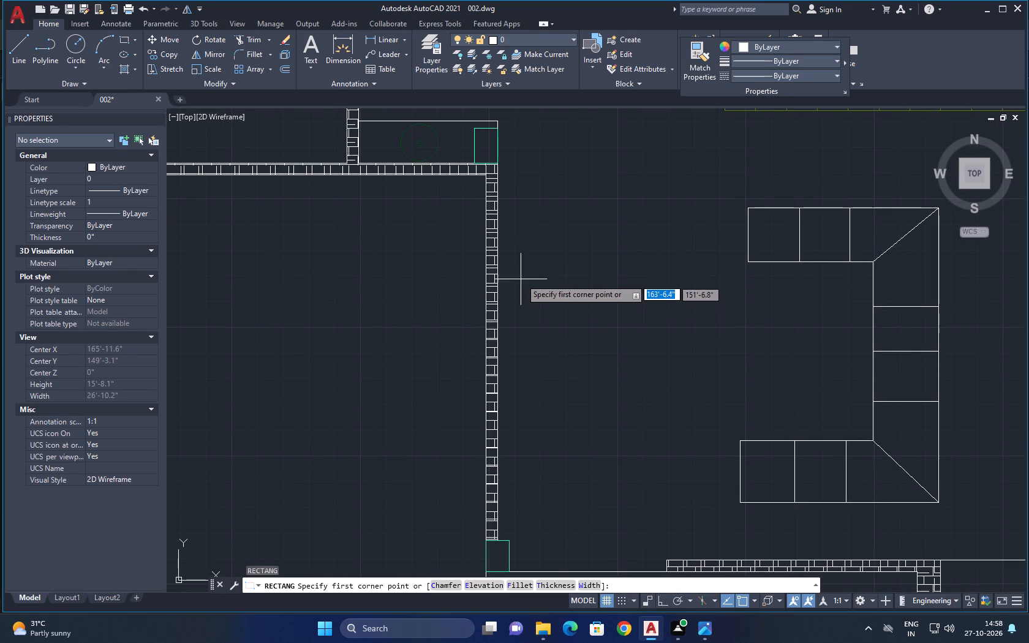
{"action": "left_click", "coordinate": [520, 267]}
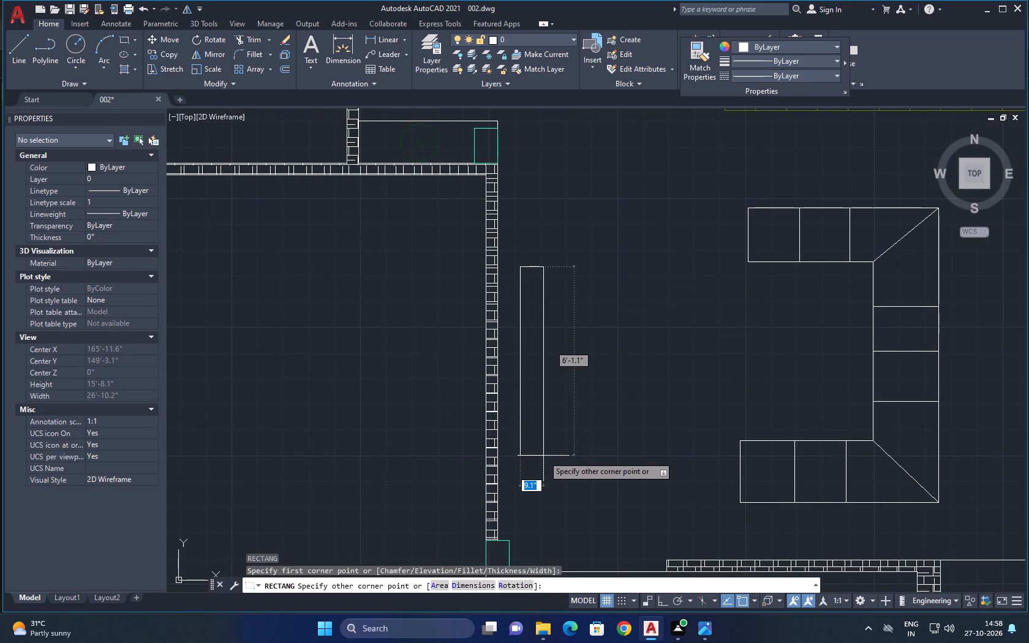
{"action": "left_click", "coordinate": [548, 456]}
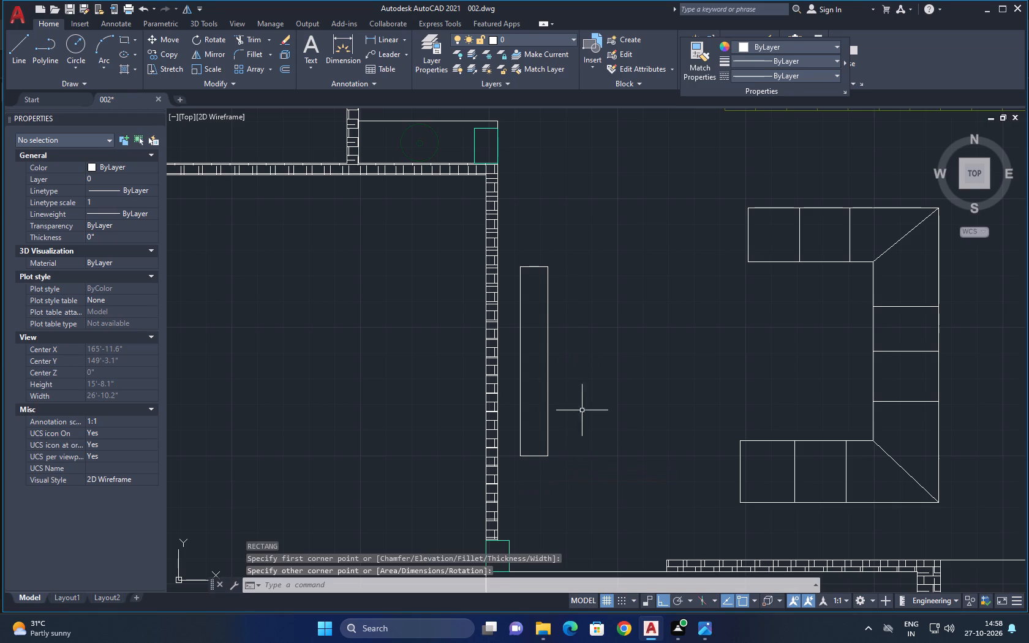
Draw a thin vertical rectangle about 2'-10" long inside the TV unit rectangle to represent the TV.
{"action": "key", "text": "space"}
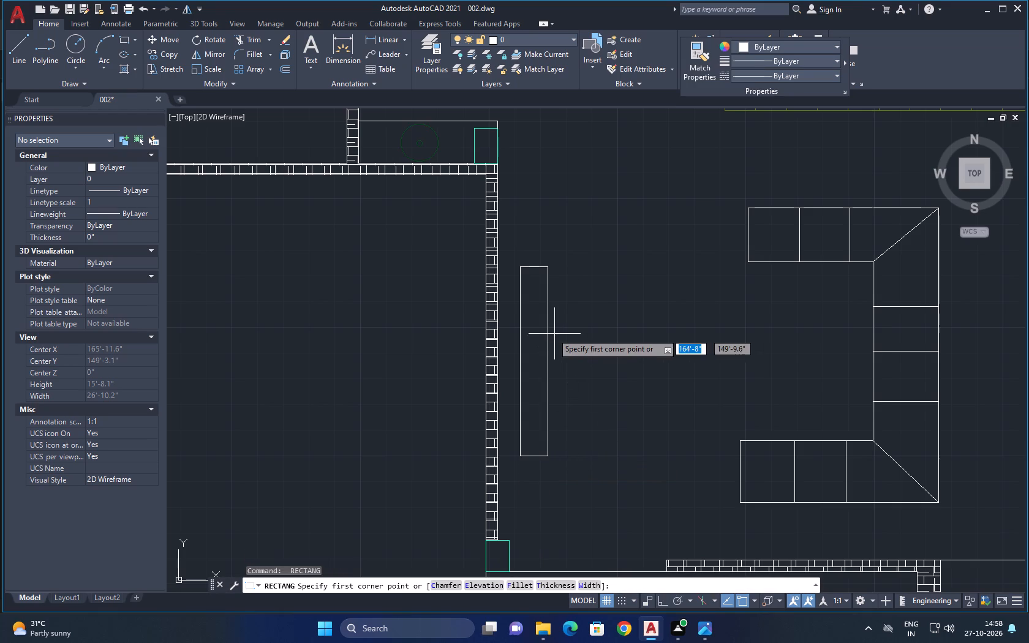
{"action": "left_click", "coordinate": [531, 329]}
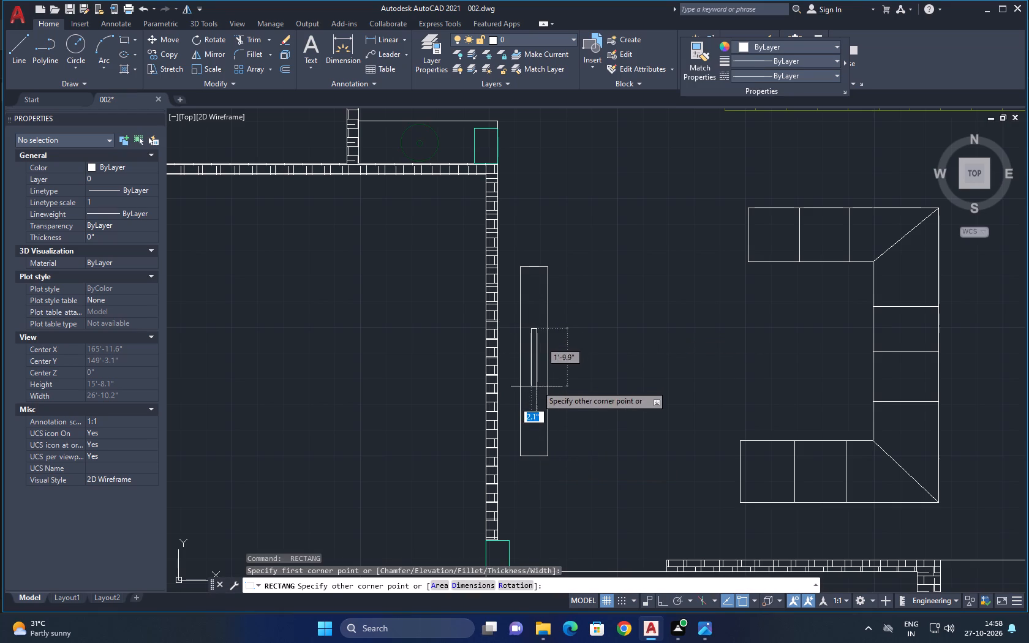
{"action": "left_click", "coordinate": [537, 418]}
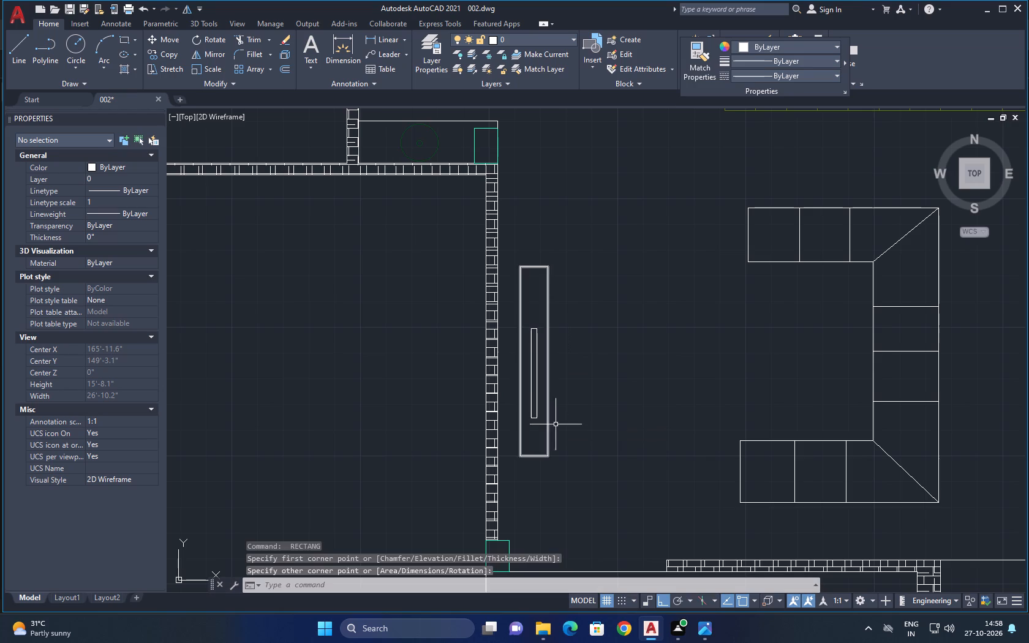
{"action": "key", "text": "Escape"}
{"action": "key", "text": "Escape"}
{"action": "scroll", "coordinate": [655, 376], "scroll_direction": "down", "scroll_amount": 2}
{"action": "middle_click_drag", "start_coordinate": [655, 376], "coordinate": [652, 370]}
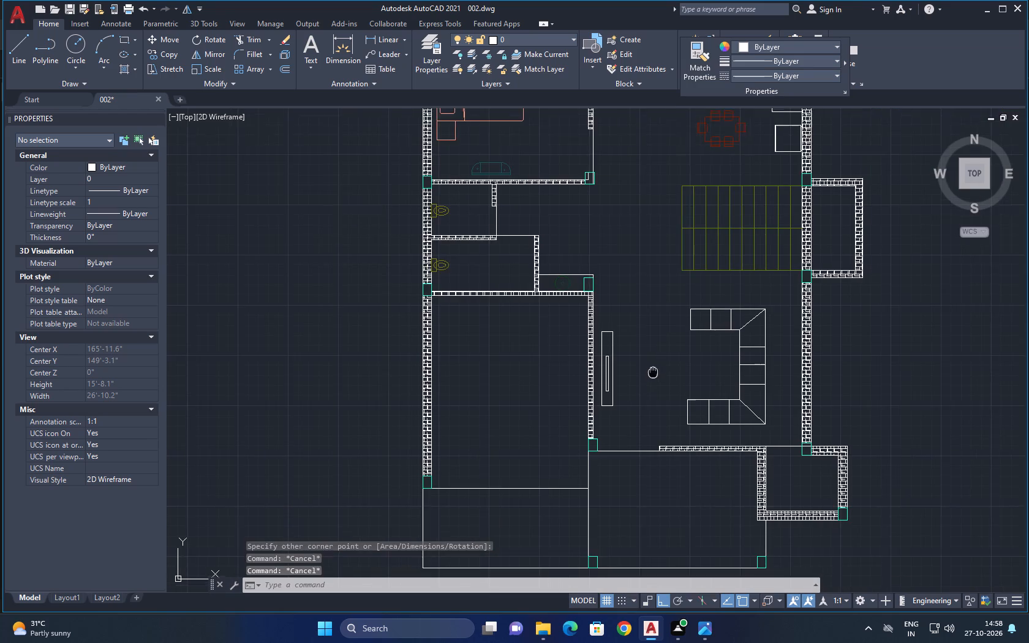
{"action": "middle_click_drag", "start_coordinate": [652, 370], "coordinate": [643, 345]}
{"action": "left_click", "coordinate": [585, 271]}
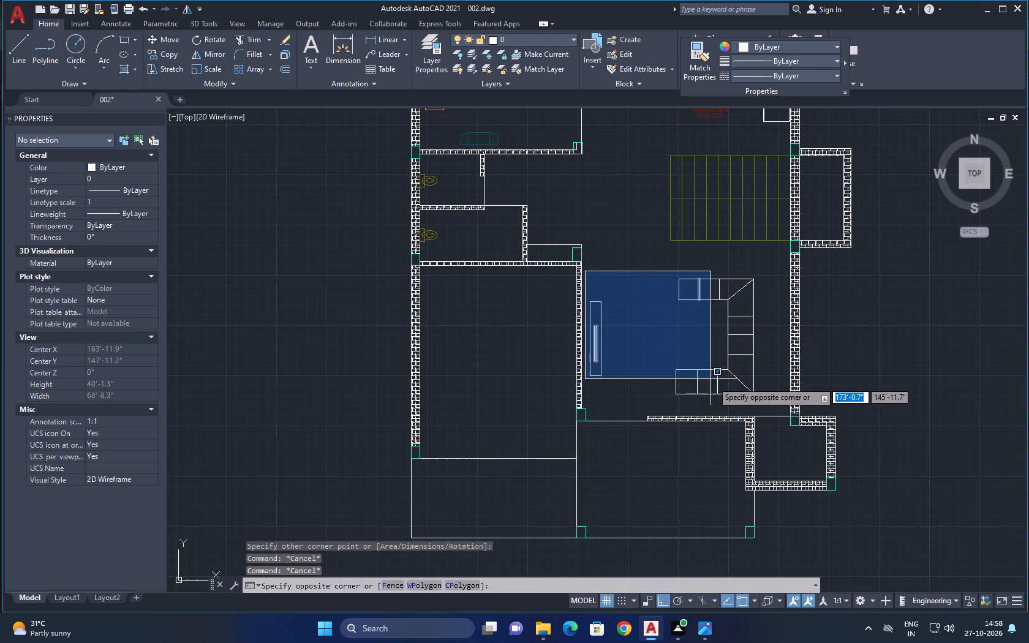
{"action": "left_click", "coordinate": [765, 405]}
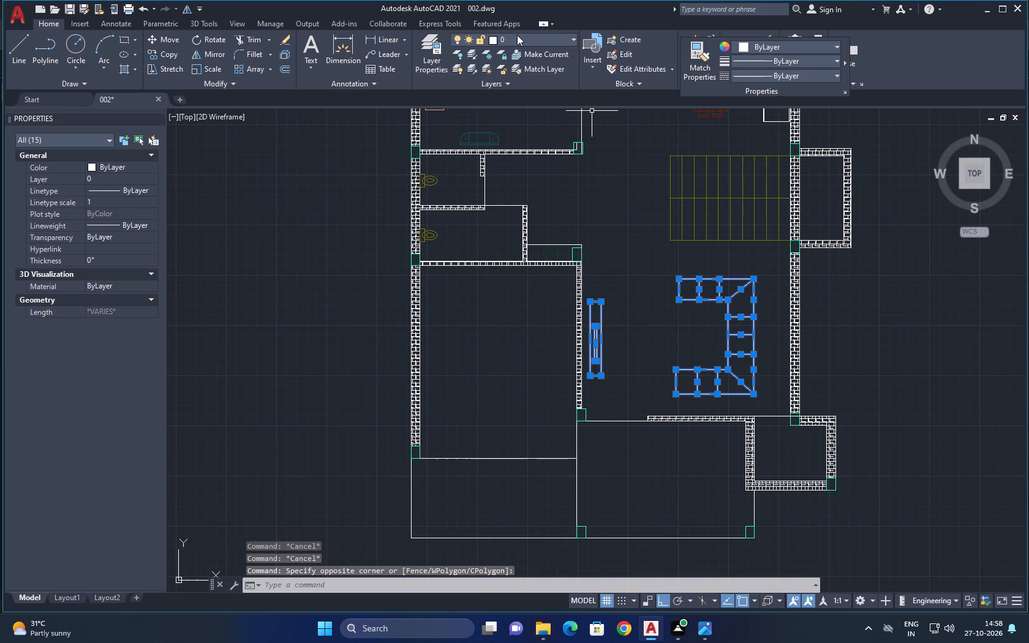
Create a new layer named "sofa tv" with index colour 220.
{"action": "left_click", "coordinate": [440, 50]}
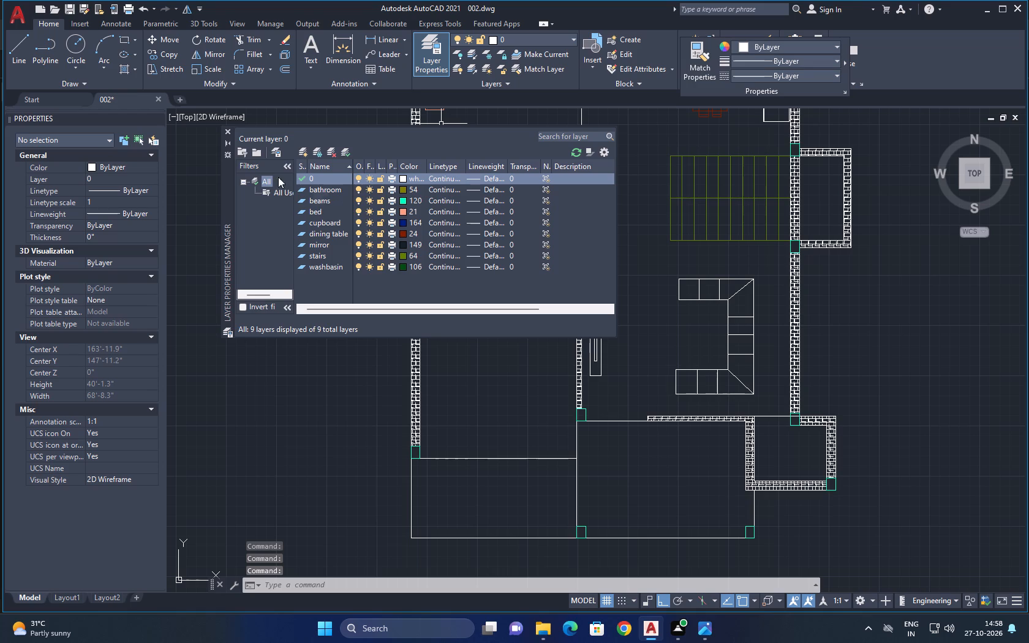
{"action": "left_click", "coordinate": [301, 154]}
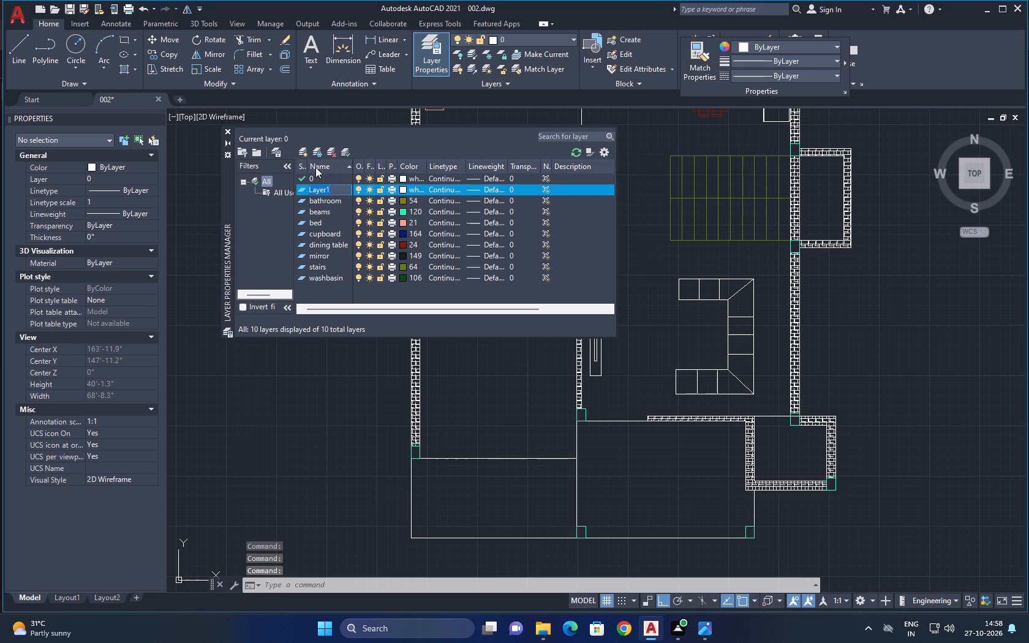
{"action": "key", "text": "s"}
{"action": "key", "text": "o"}
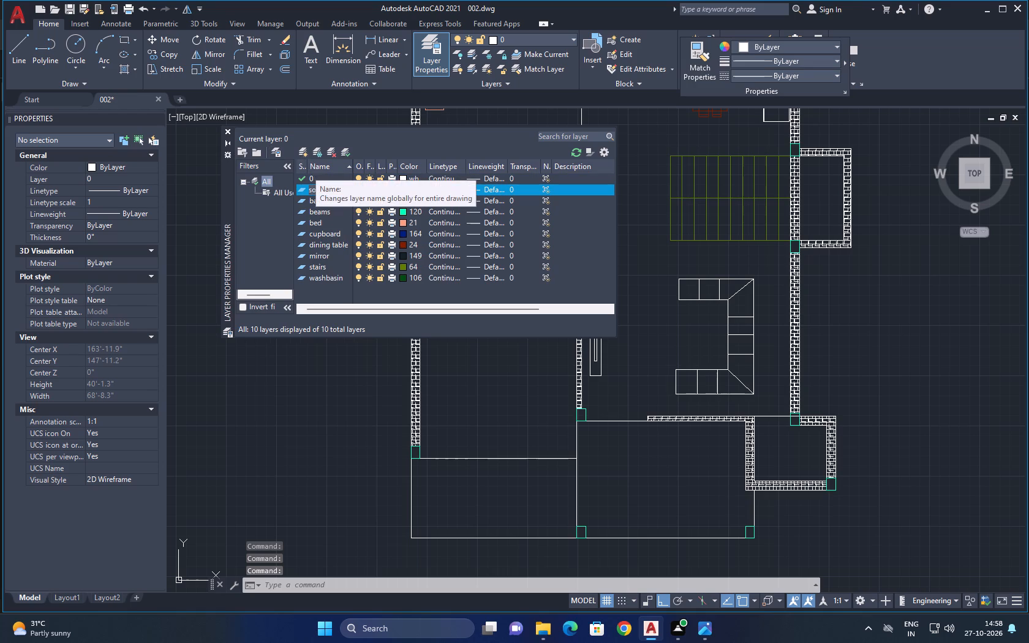
{"action": "type", "text": "fa"}
{"action": "key", "text": "space"}
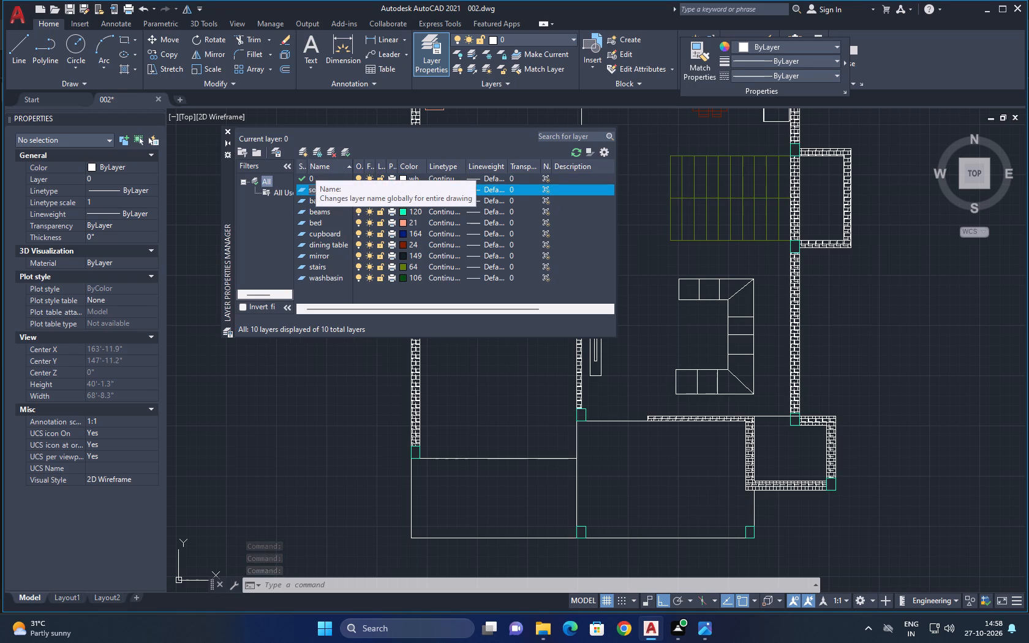
{"action": "type", "text": "tv"}
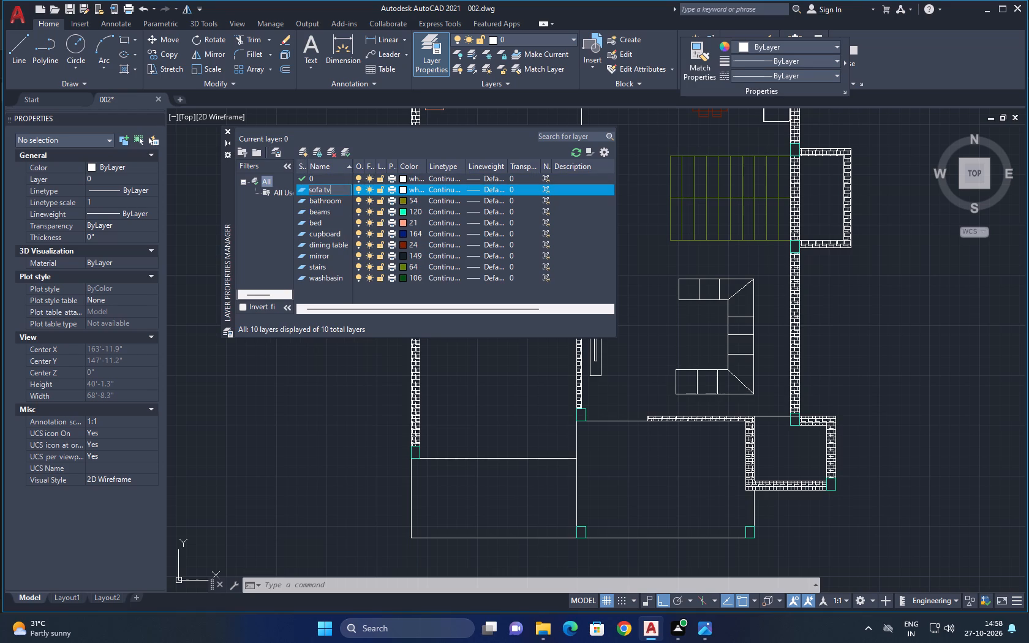
{"action": "left_click", "coordinate": [402, 192]}
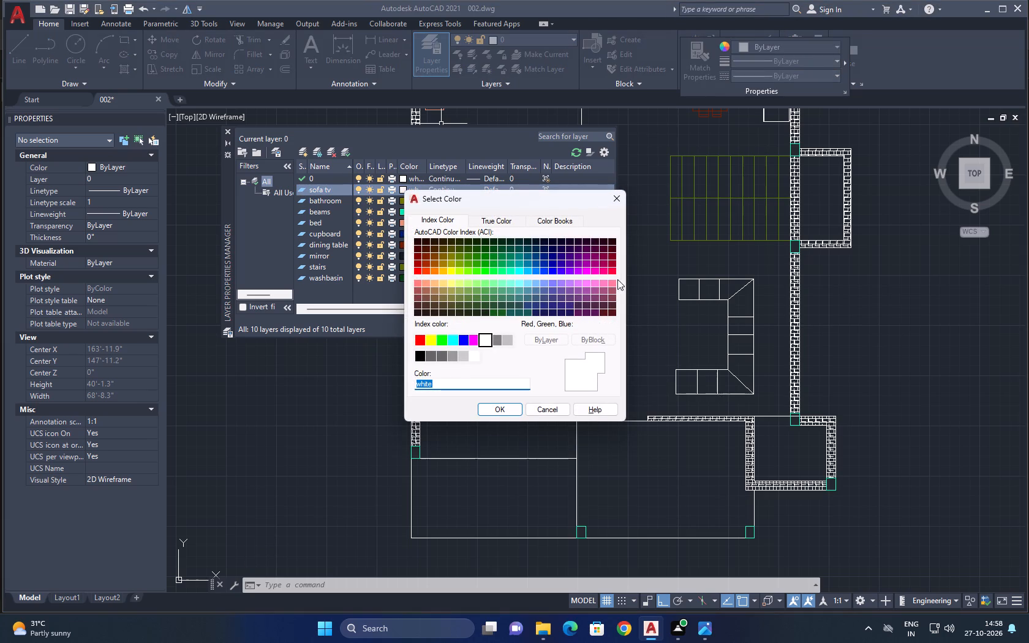
{"action": "left_click", "coordinate": [598, 273]}
{"action": "left_click", "coordinate": [514, 407]}
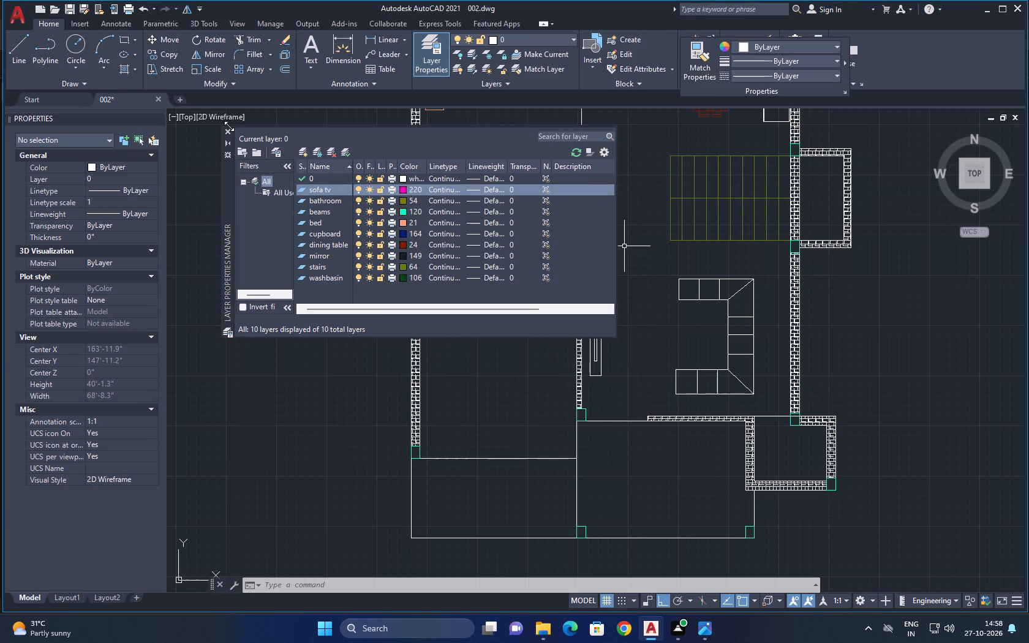
{"action": "left_click", "coordinate": [227, 130]}
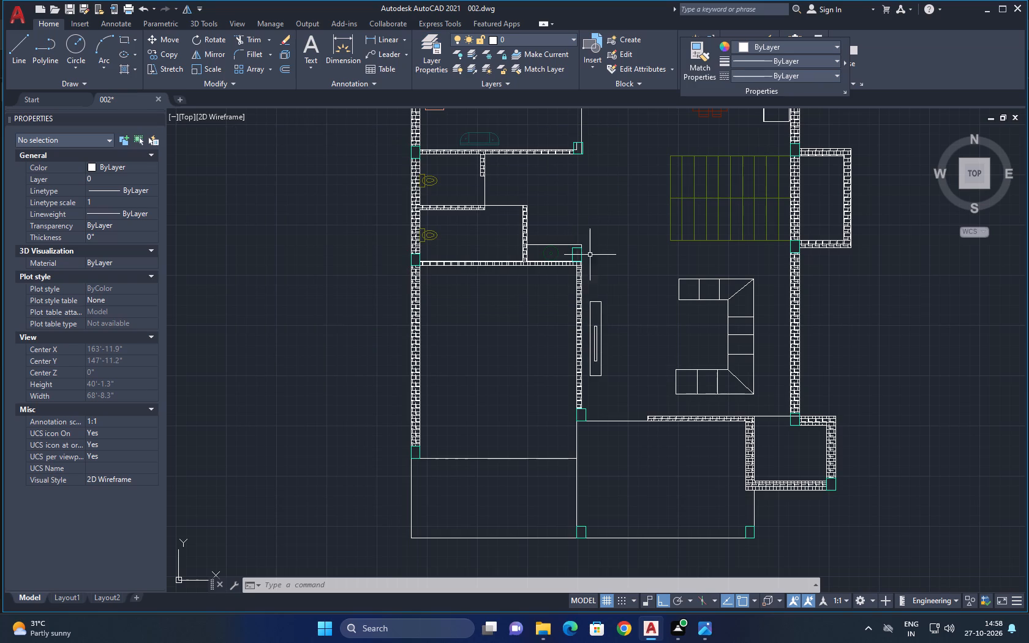
Assign the U-shaped sofa and both TV unit rectangles to the "sofa tv" layer.
{"action": "left_click", "coordinate": [589, 252]}
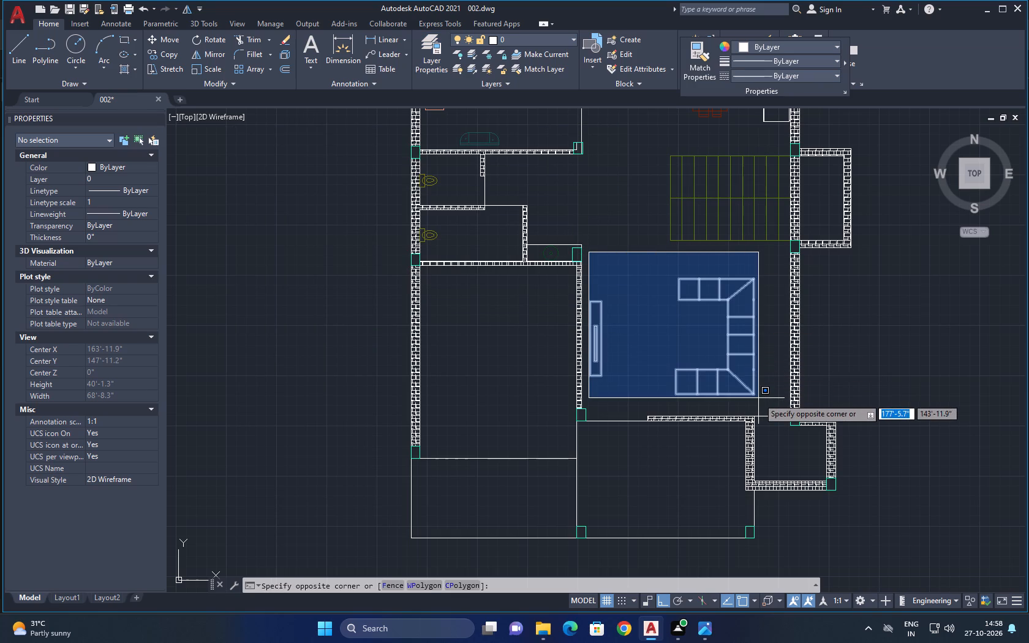
{"action": "left_click", "coordinate": [764, 406]}
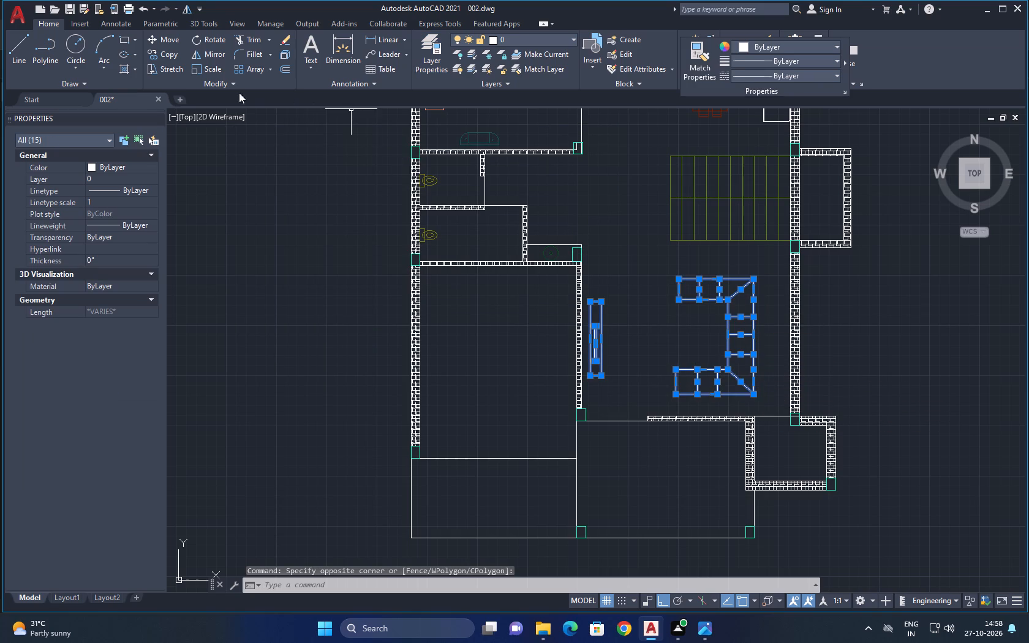
{"action": "left_click", "coordinate": [137, 180]}
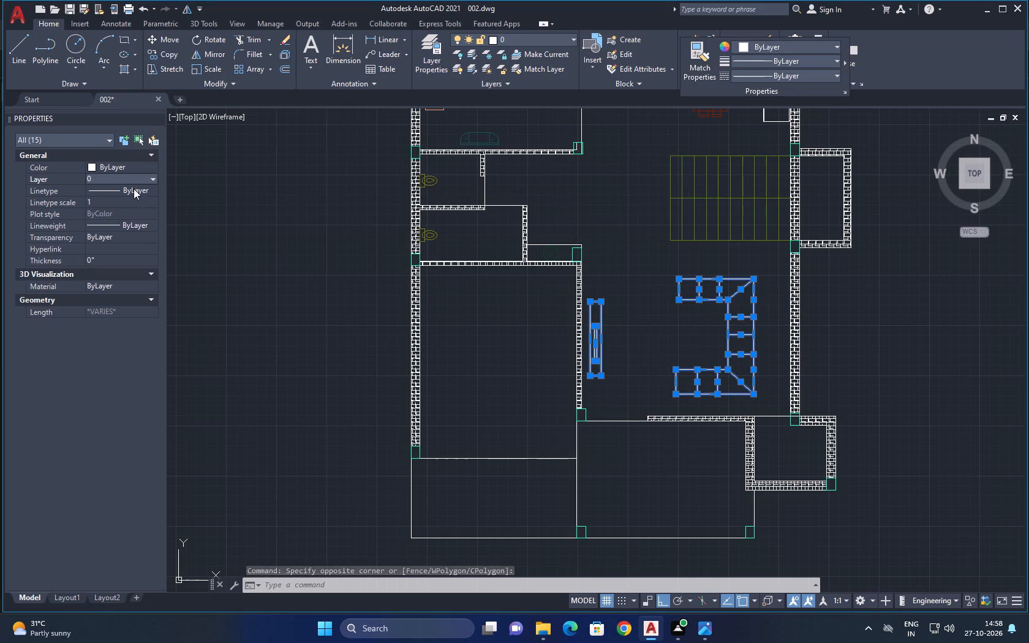
{"action": "left_click", "coordinate": [132, 176]}
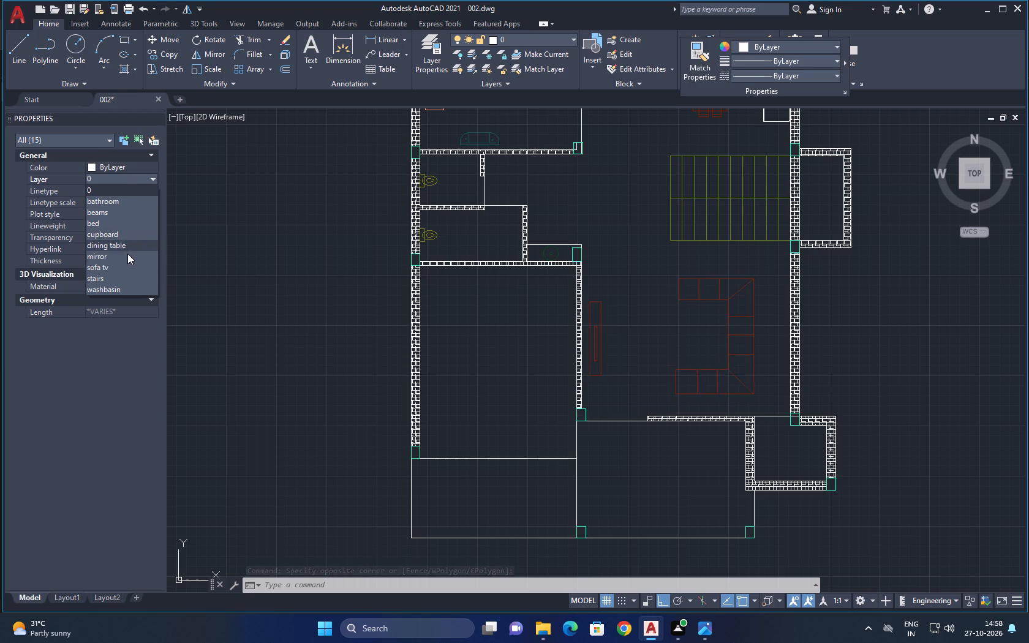
{"action": "left_click", "coordinate": [126, 263]}
{"action": "key", "text": "Escape"}
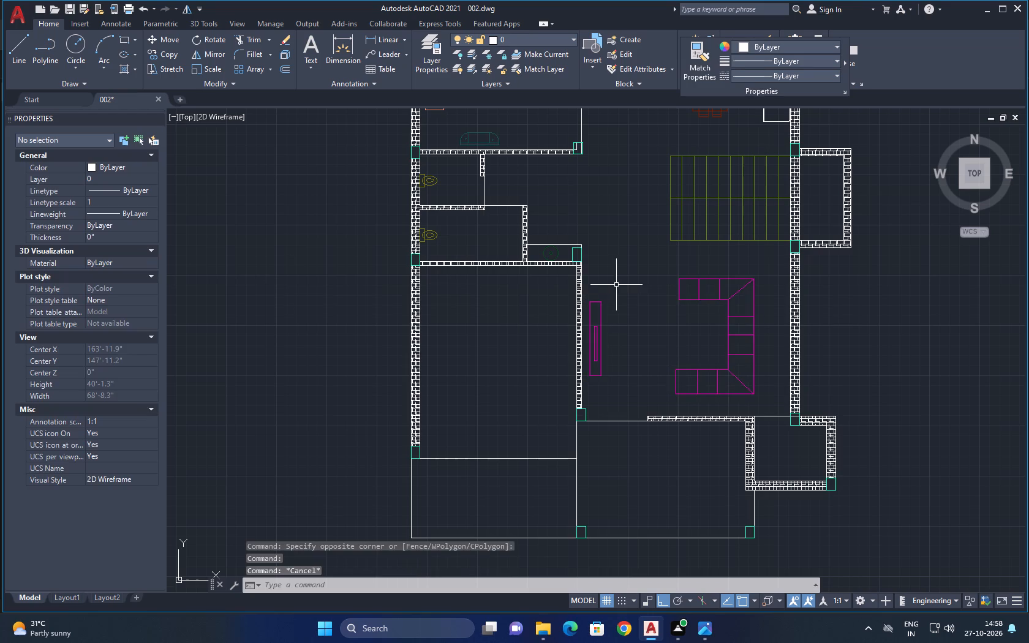
Change the "sofa tv" layer's colour to index colour 214.
{"action": "scroll", "coordinate": [617, 277], "scroll_direction": "down", "scroll_amount": 2}
{"action": "scroll", "coordinate": [614, 285], "scroll_direction": "up", "scroll_amount": 1}
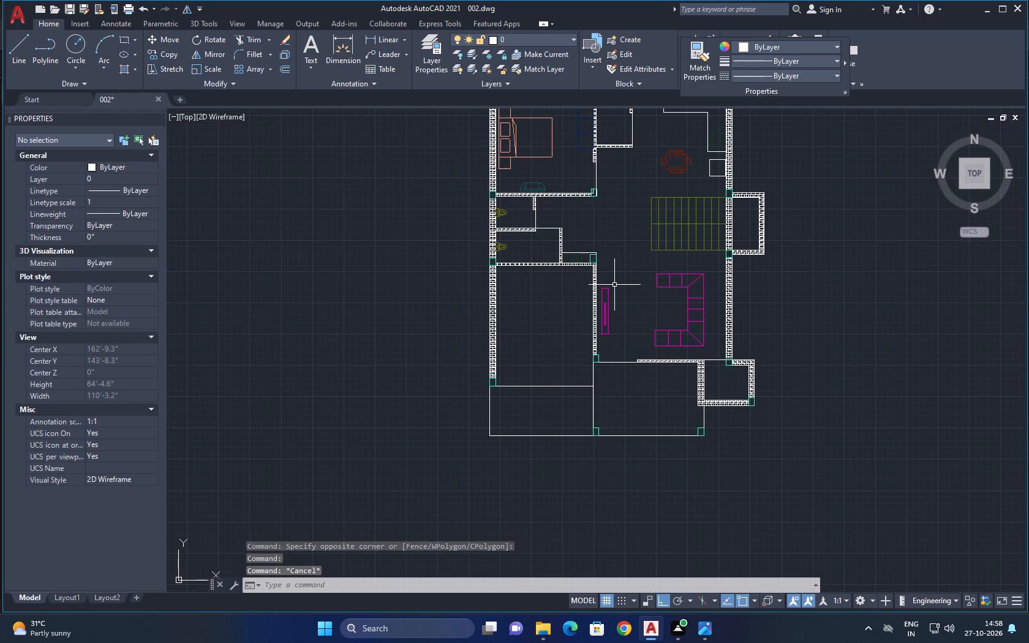
{"action": "middle_click_drag", "start_coordinate": [614, 285], "coordinate": [609, 321]}
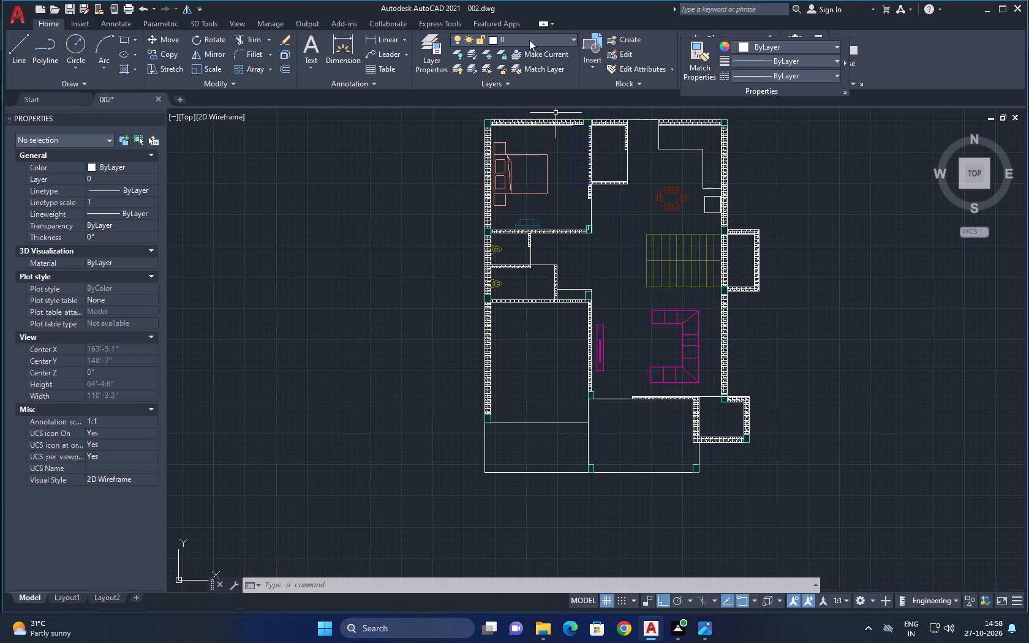
{"action": "left_click", "coordinate": [441, 40]}
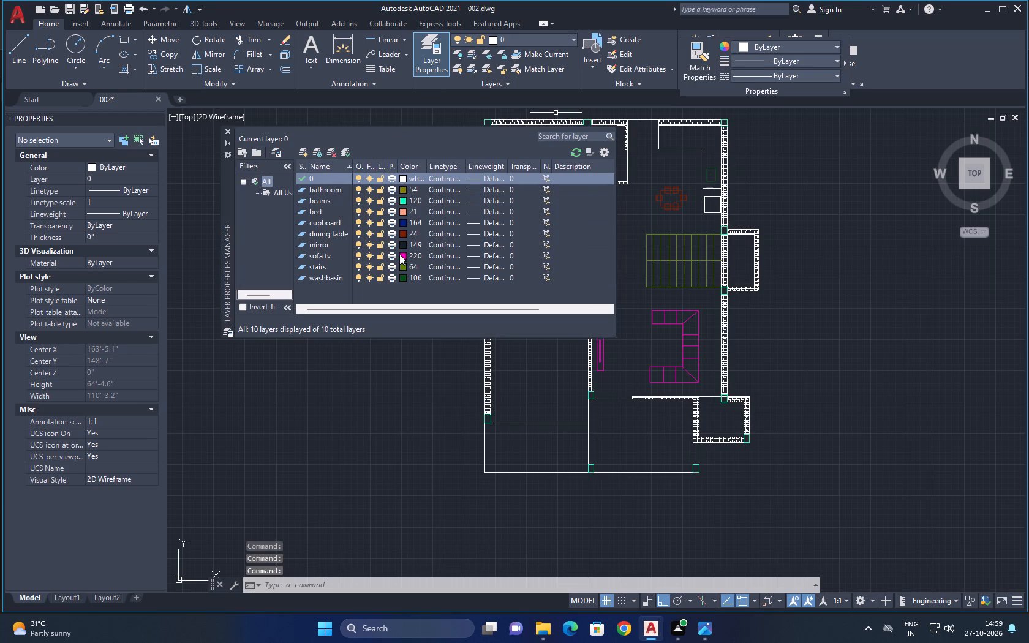
{"action": "left_click", "coordinate": [399, 254]}
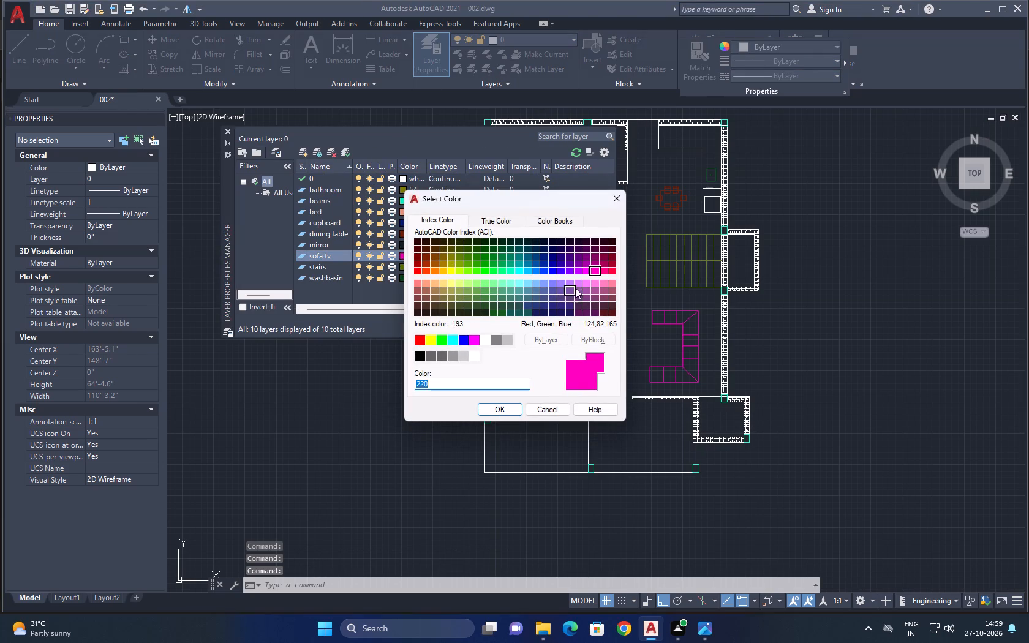
{"action": "left_click", "coordinate": [586, 253]}
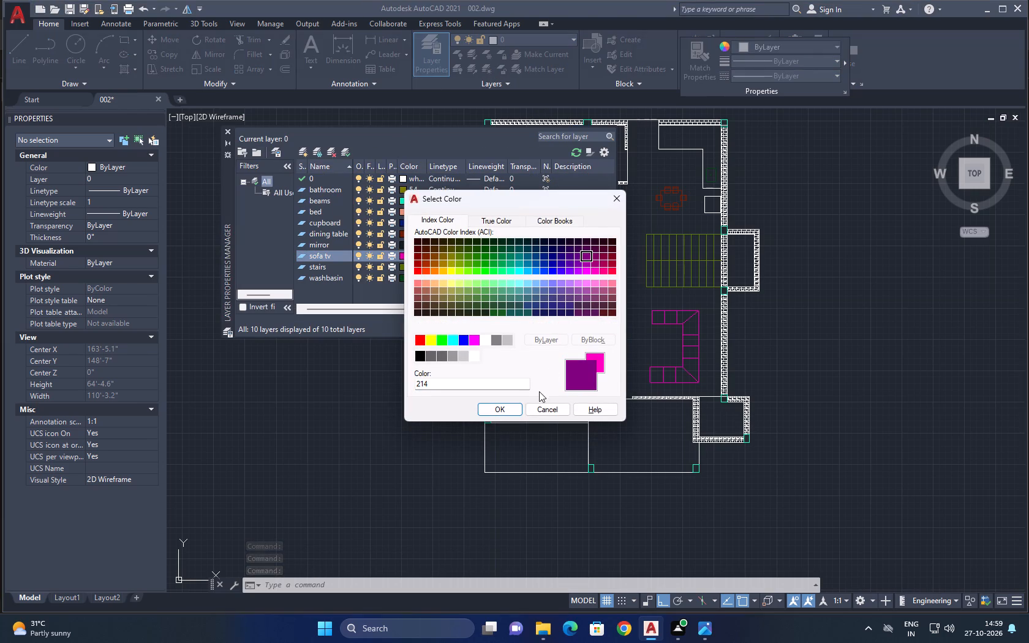
{"action": "left_click", "coordinate": [502, 410]}
{"action": "key", "text": "Escape"}
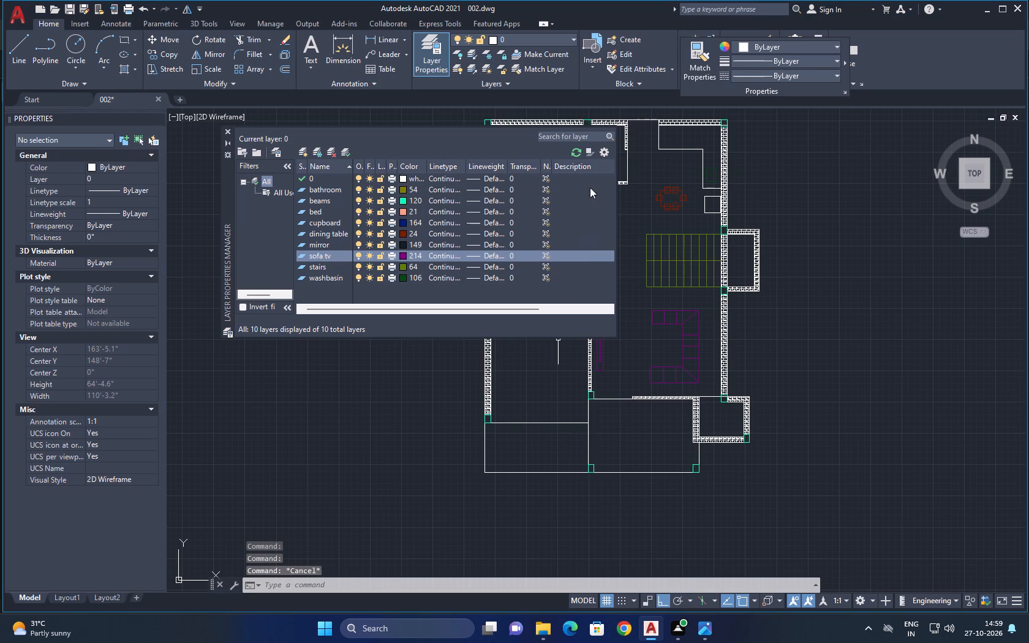
{"action": "left_click", "coordinate": [229, 131]}
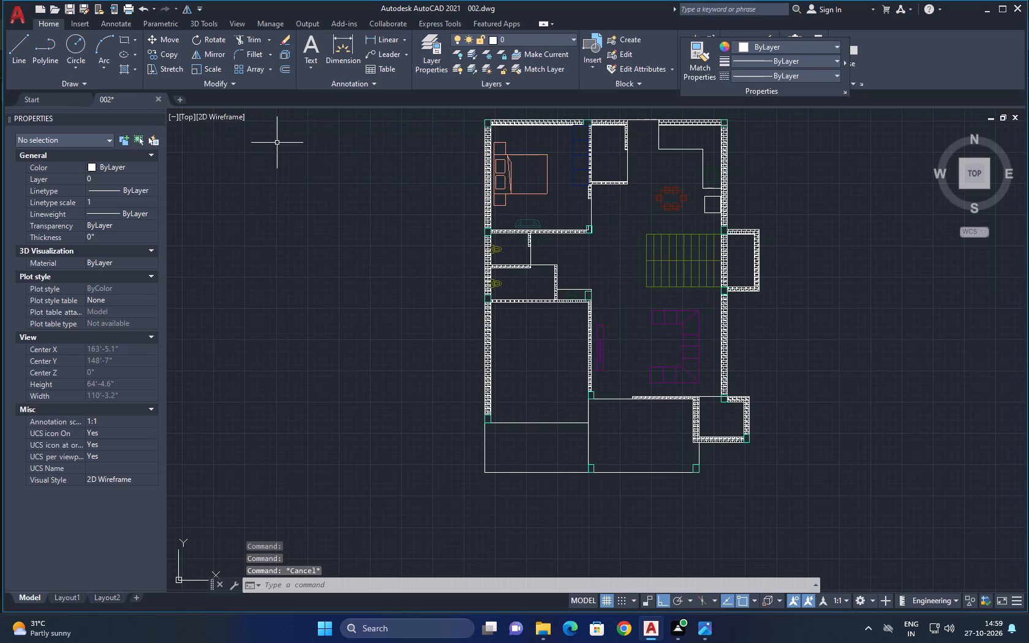
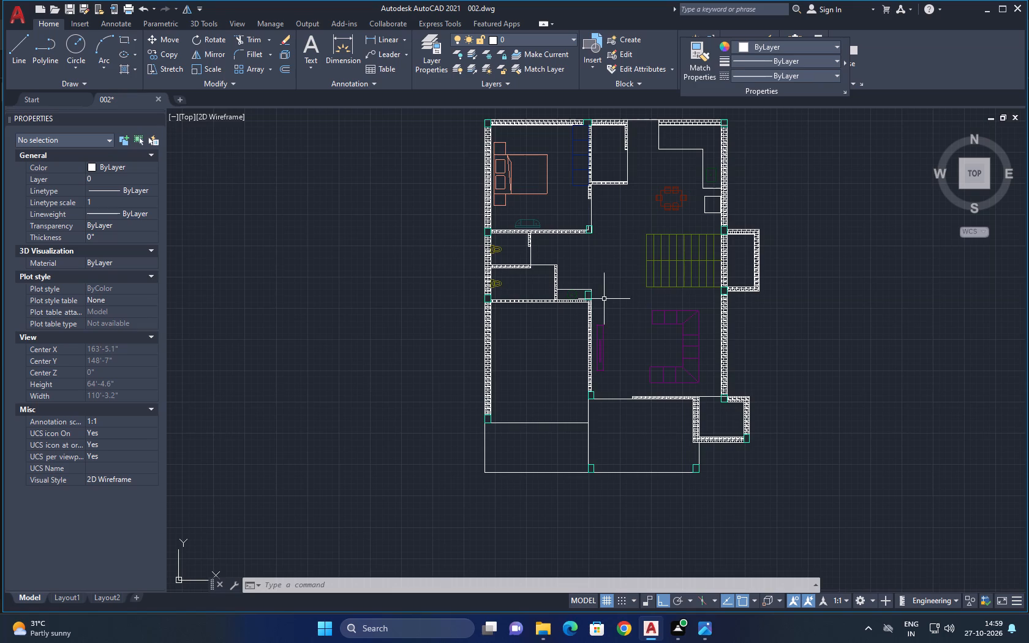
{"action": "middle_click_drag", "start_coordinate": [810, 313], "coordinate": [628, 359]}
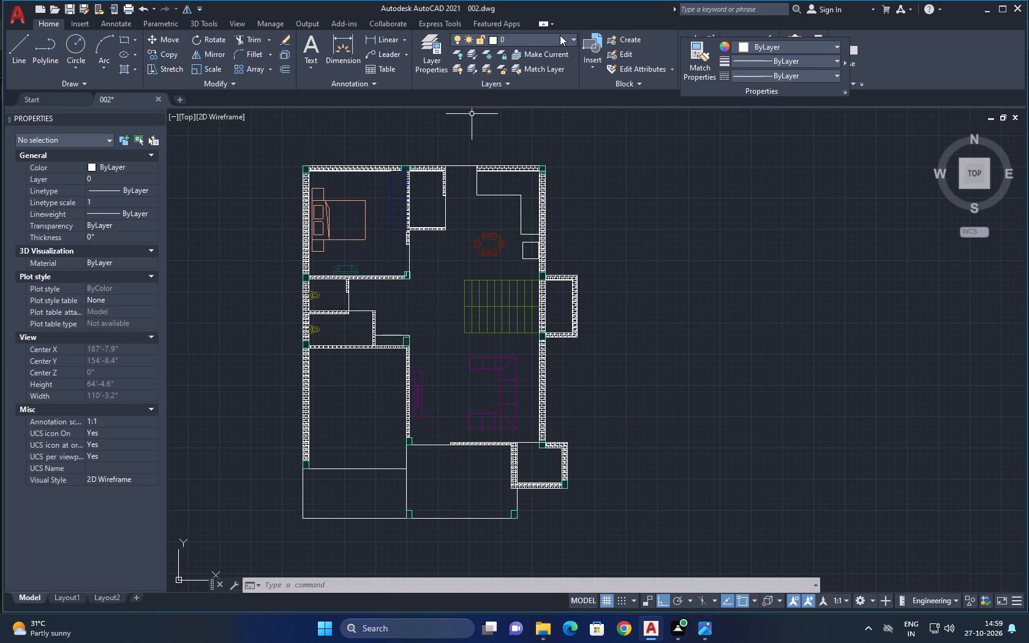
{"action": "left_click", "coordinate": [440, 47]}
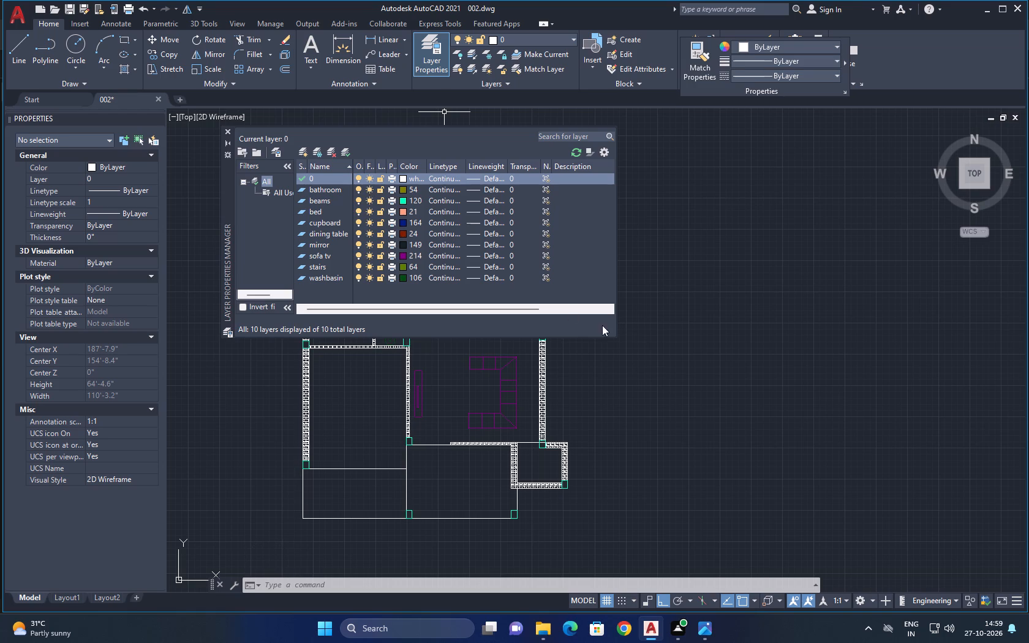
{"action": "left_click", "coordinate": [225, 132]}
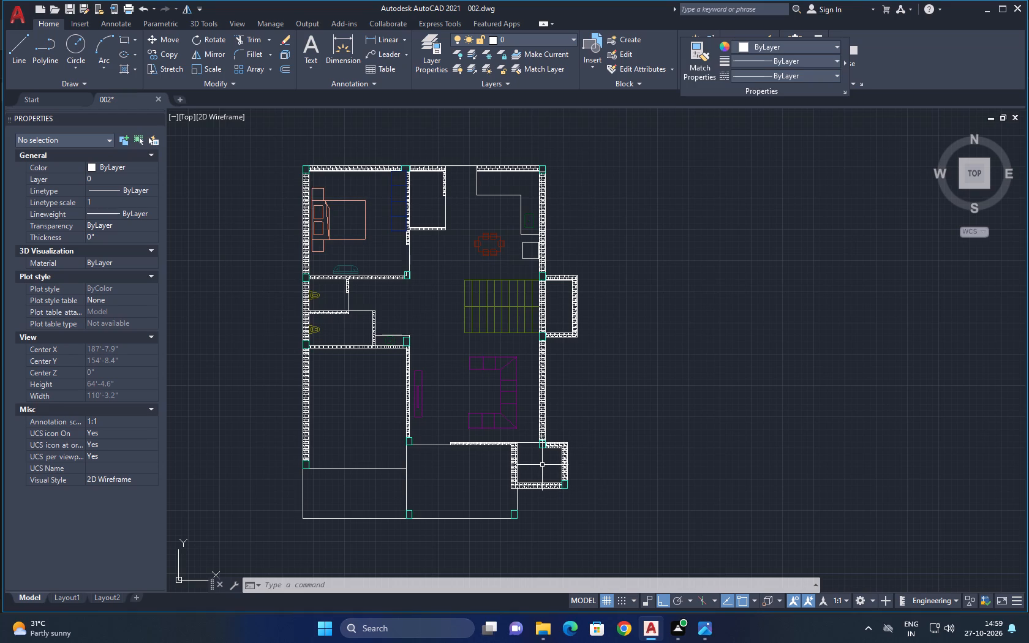
Draw a horizontal rectangle about 2'-9" long near the bottom wall of the small room at the plan's lower-right corner.
{"action": "scroll", "coordinate": [542, 465], "scroll_direction": "up", "scroll_amount": 5}
{"action": "middle_click_drag", "start_coordinate": [542, 465], "coordinate": [540, 344]}
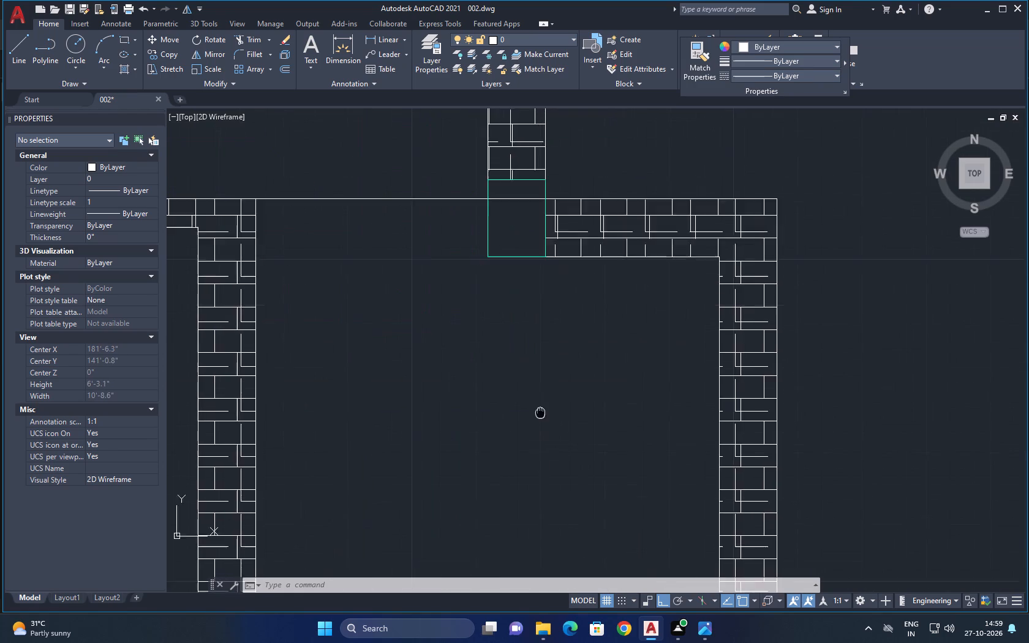
{"action": "middle_click_drag", "start_coordinate": [540, 344], "coordinate": [540, 222]}
{"action": "scroll", "coordinate": [539, 227], "scroll_direction": "down", "scroll_amount": 2}
{"action": "middle_click_drag", "start_coordinate": [537, 240], "coordinate": [526, 294]}
{"action": "scroll", "coordinate": [526, 294], "scroll_direction": "up", "scroll_amount": 1}
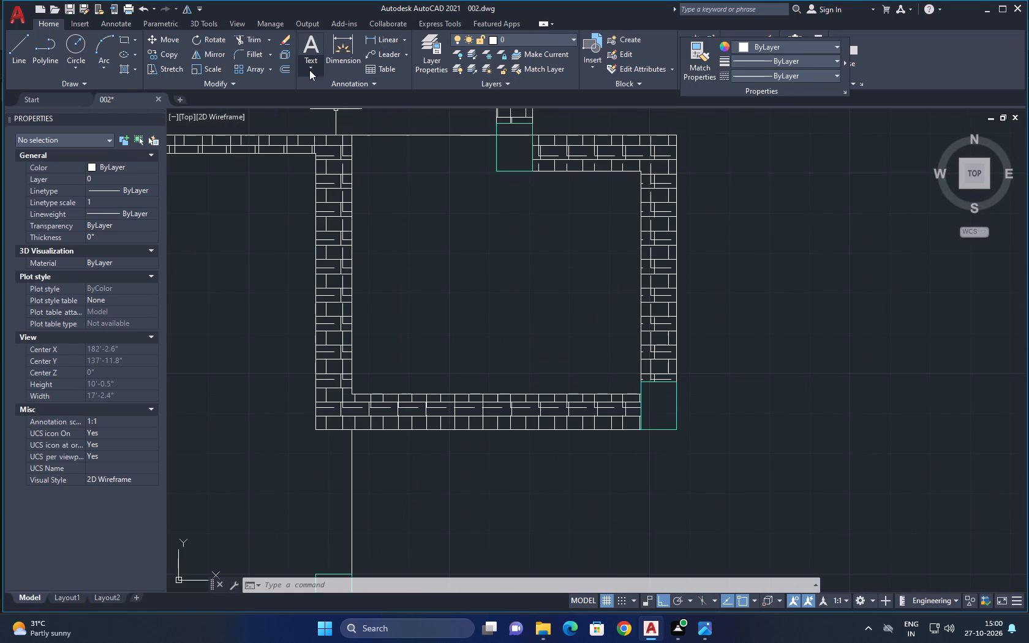
{"action": "left_click", "coordinate": [134, 18]}
{"action": "left_click", "coordinate": [421, 384]}
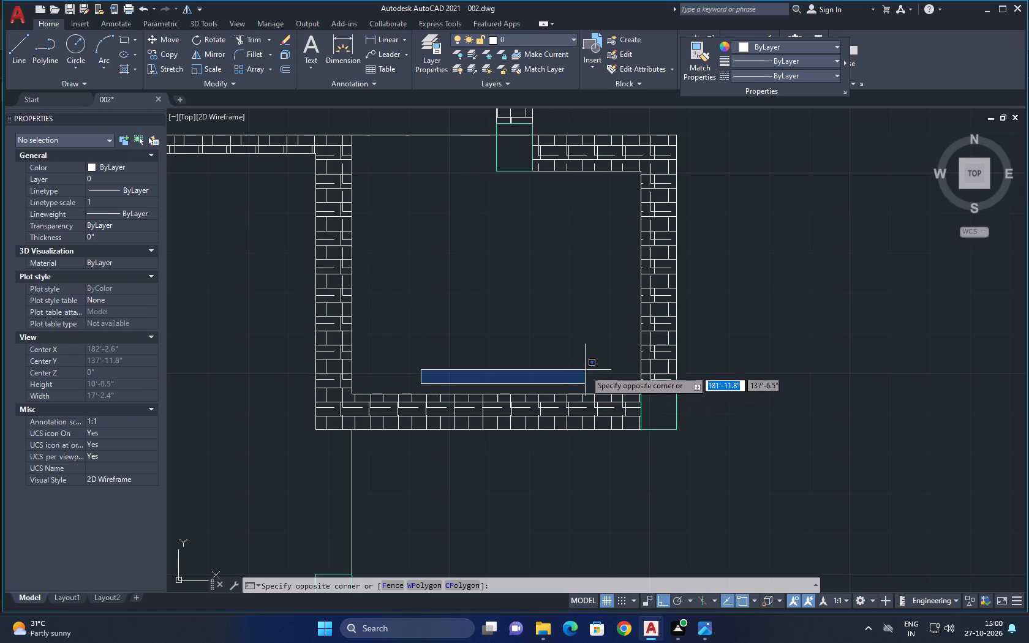
{"action": "left_click", "coordinate": [119, 40]}
{"action": "left_click", "coordinate": [426, 385]}
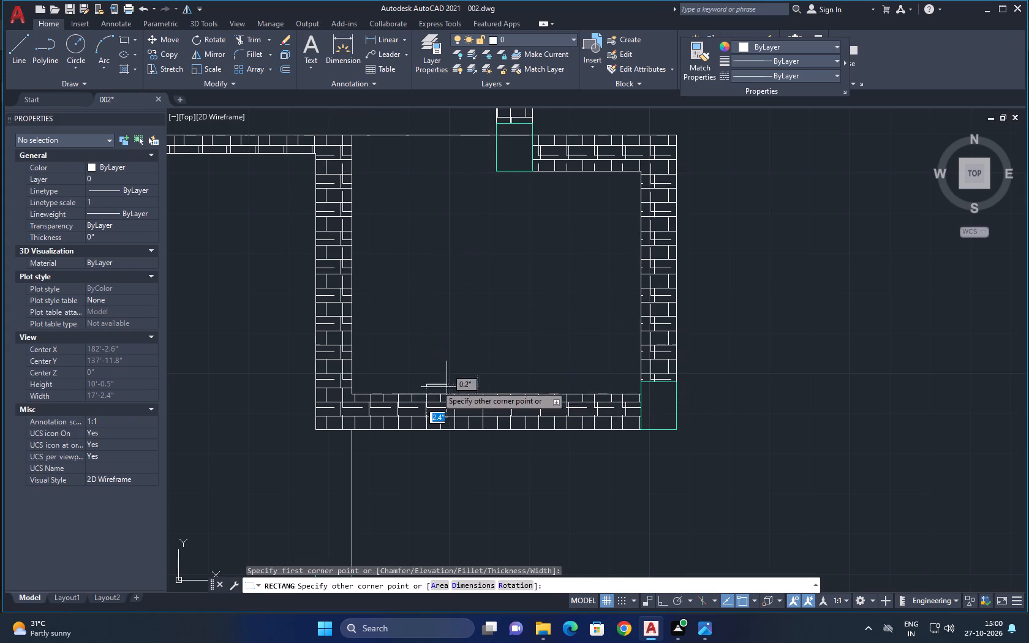
{"action": "left_click", "coordinate": [559, 354]}
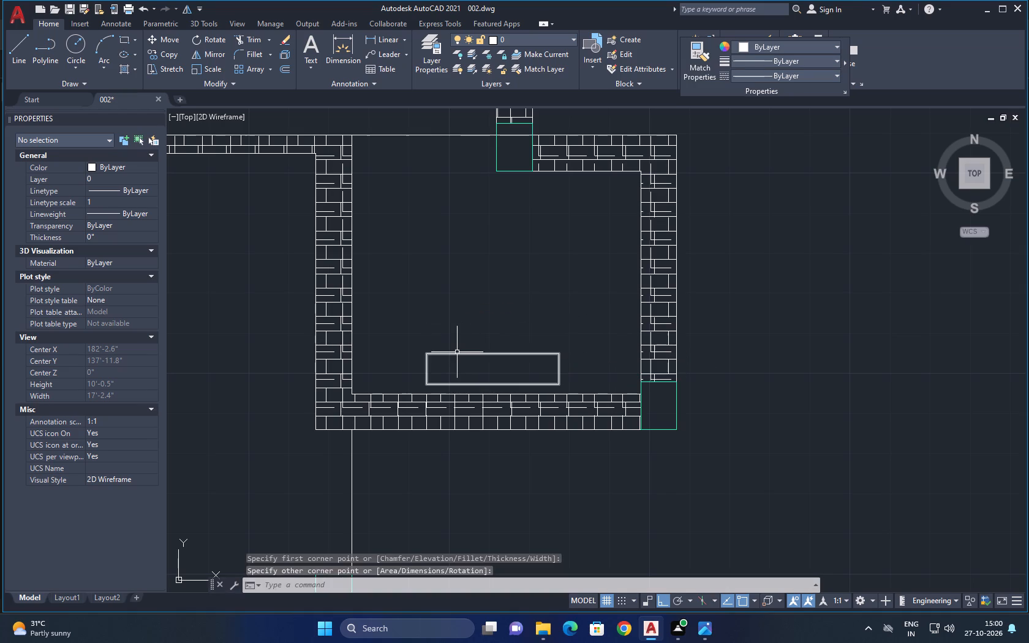
Draw a smaller rectangle about 1'-5" by 2.7" on the top edge of the first rectangle in the small room.
{"action": "key", "text": "space"}
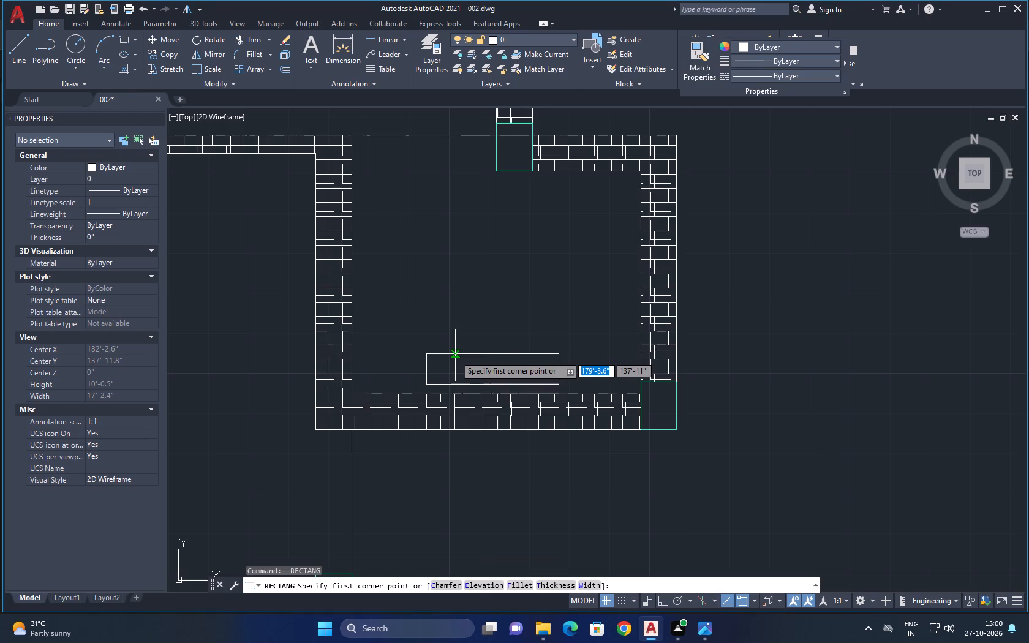
{"action": "left_click", "coordinate": [455, 355]}
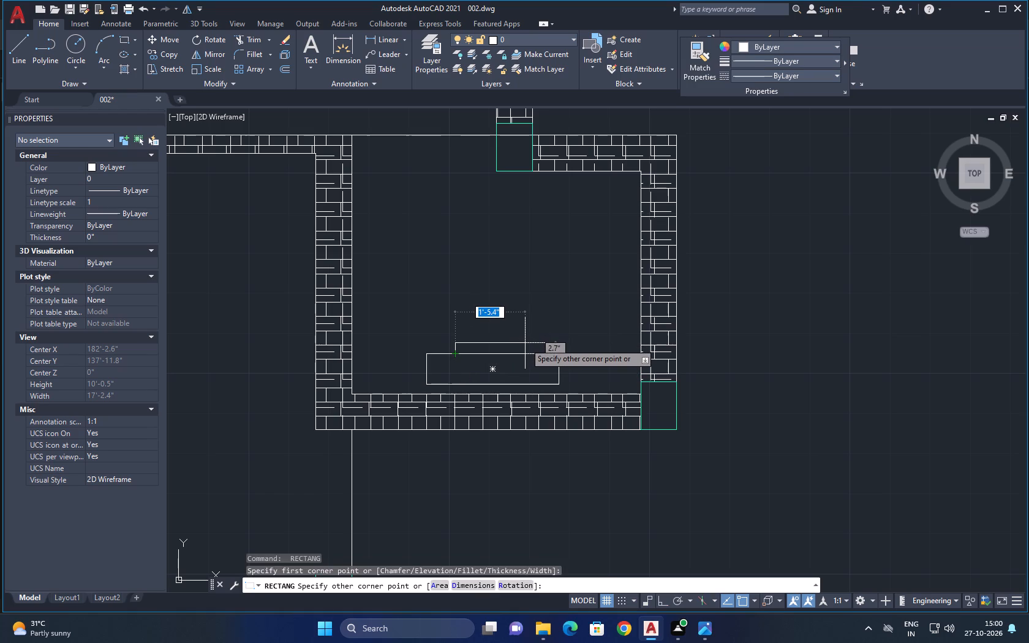
{"action": "left_click", "coordinate": [525, 343]}
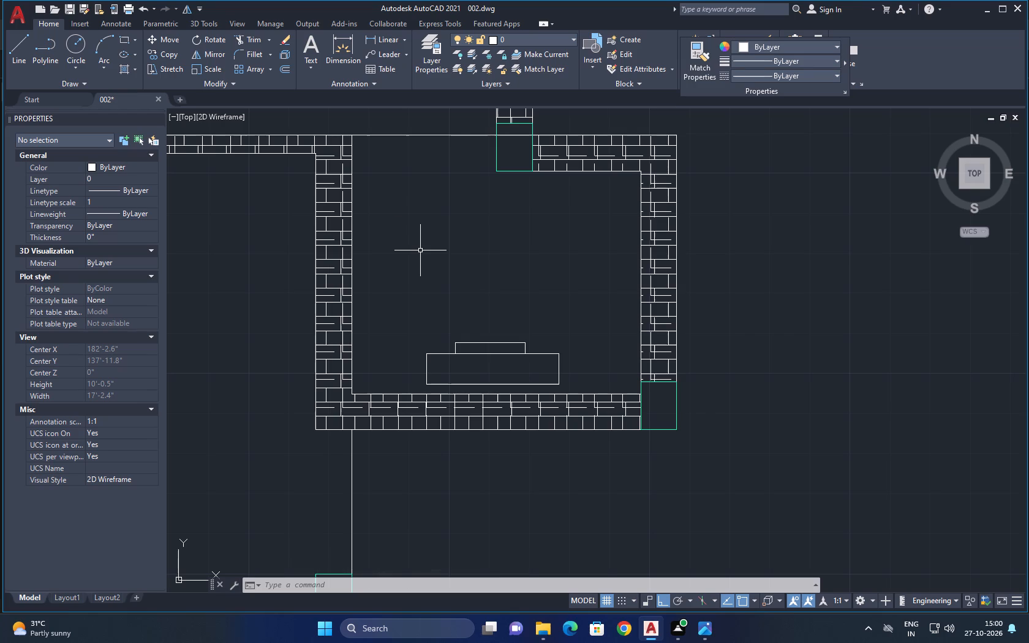
{"action": "key", "text": "Escape"}
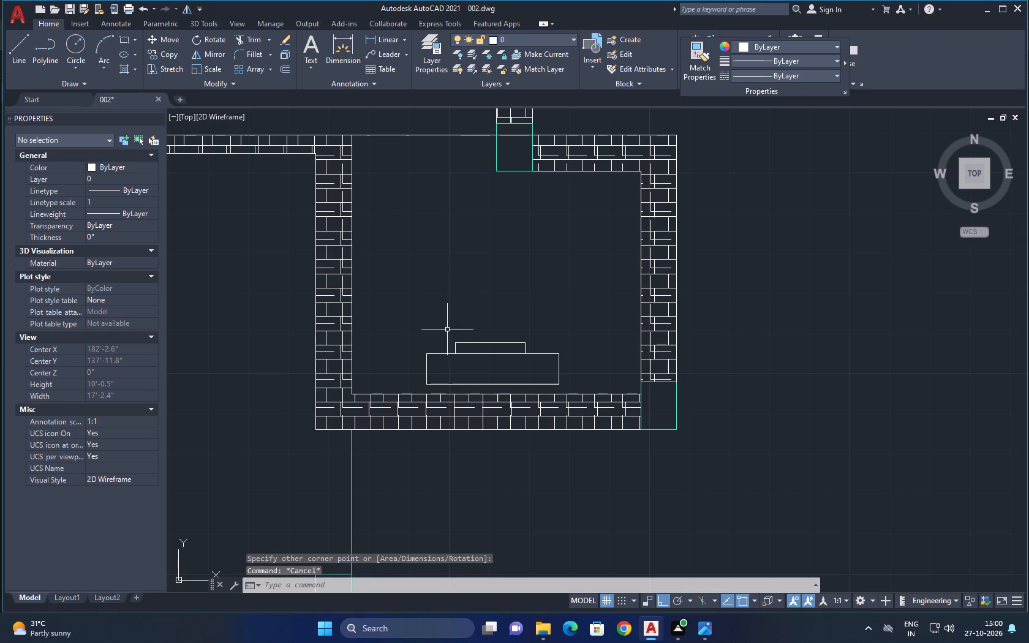
Create a new layer named "pooja" with index colour 117.
{"action": "left_click", "coordinate": [402, 320]}
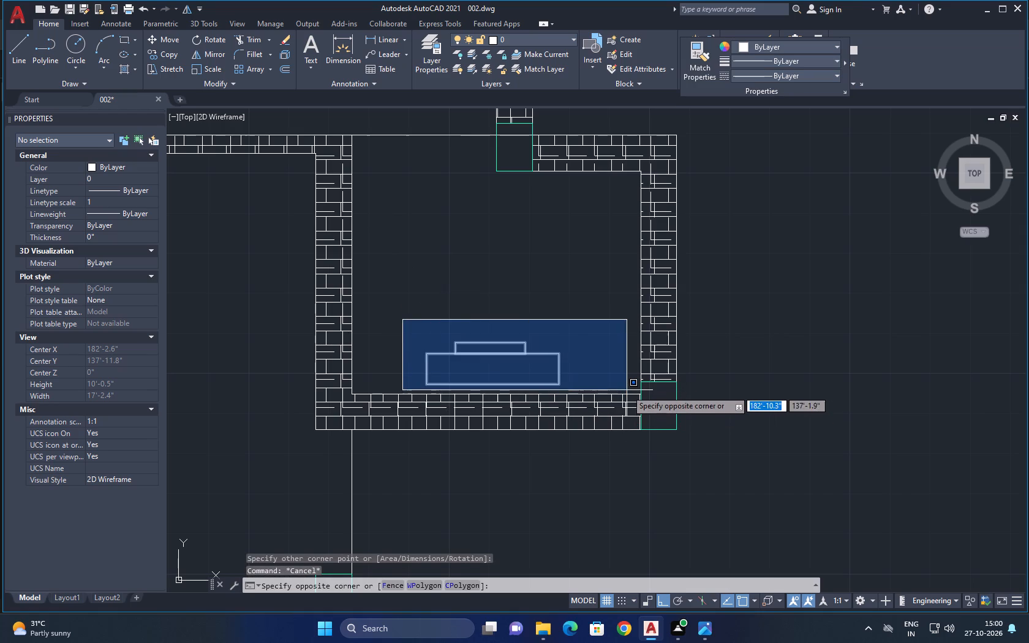
{"action": "left_click", "coordinate": [620, 390]}
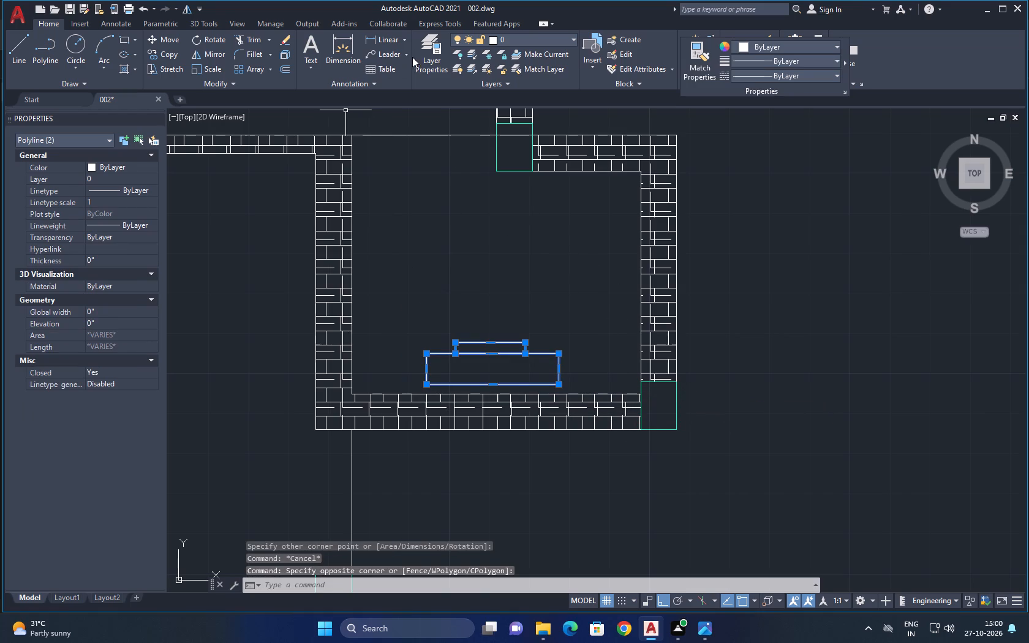
{"action": "left_click", "coordinate": [422, 52]}
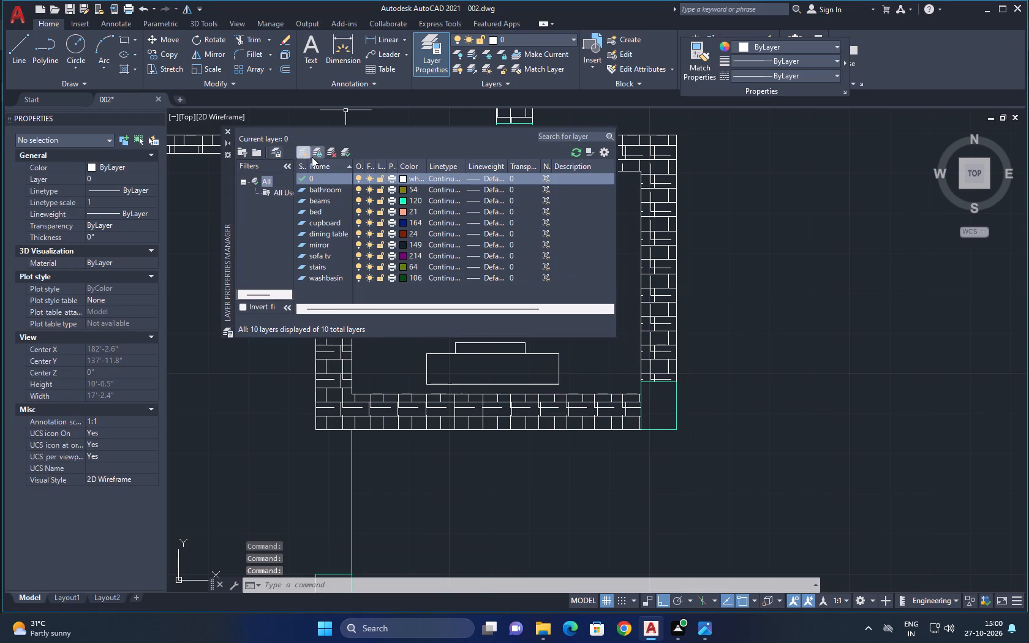
{"action": "left_click", "coordinate": [297, 149]}
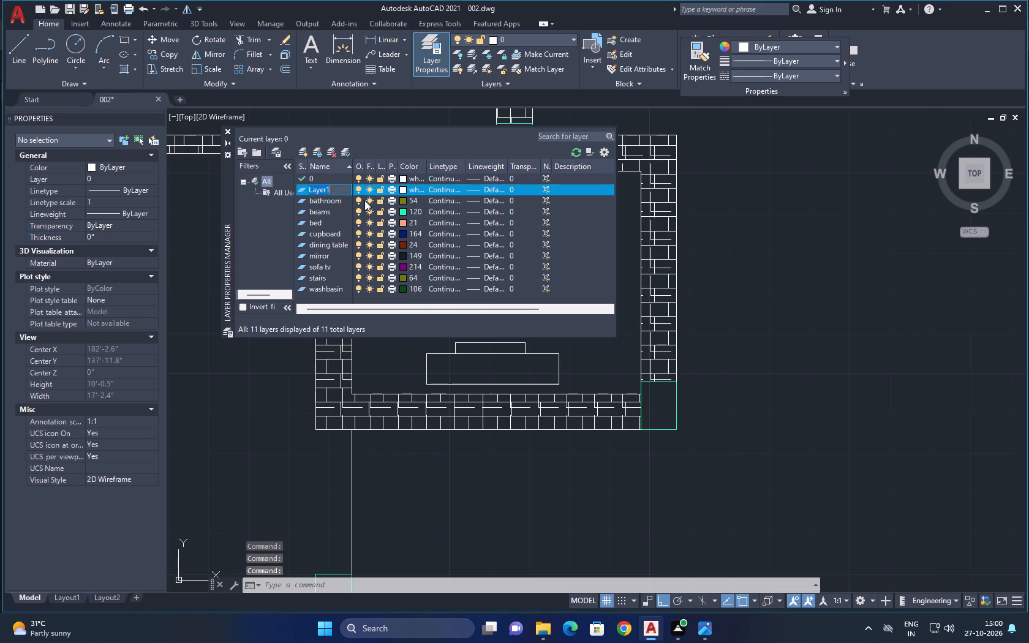
{"action": "type", "text": "pooja"}
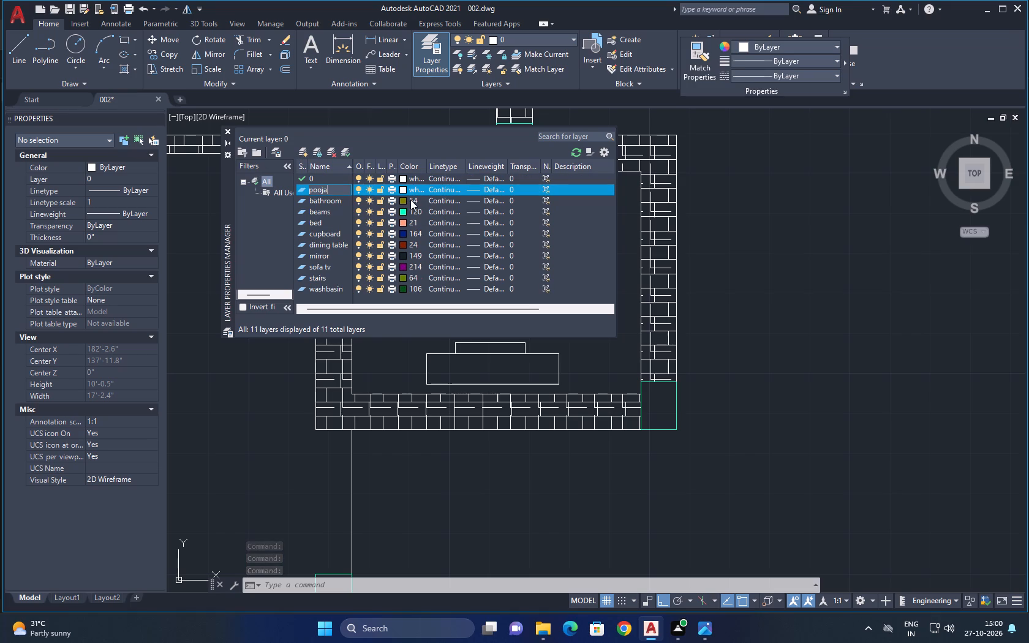
{"action": "left_click", "coordinate": [406, 189]}
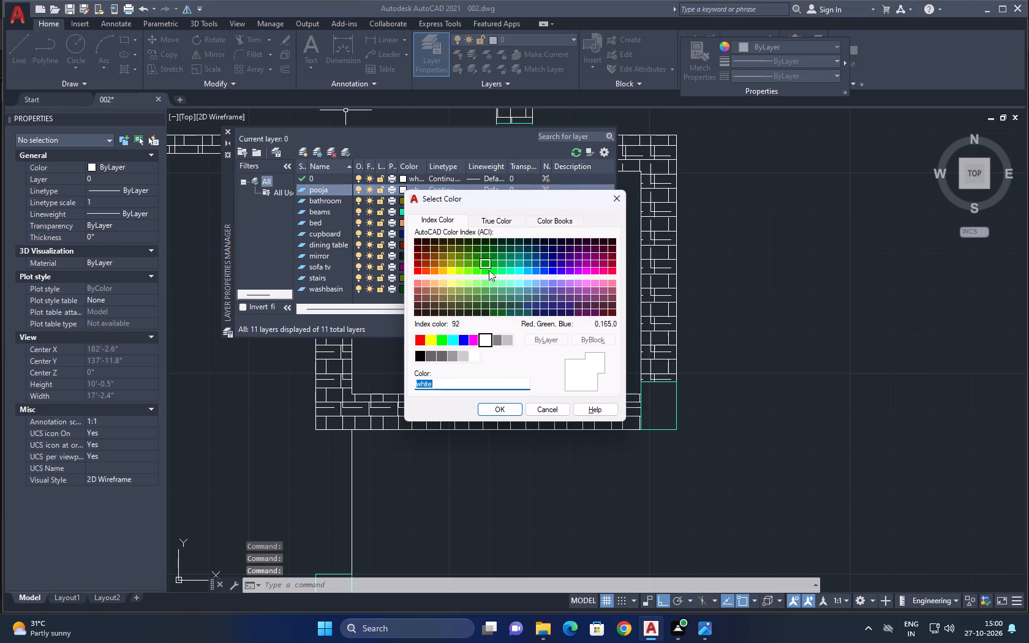
{"action": "left_click", "coordinate": [494, 273]}
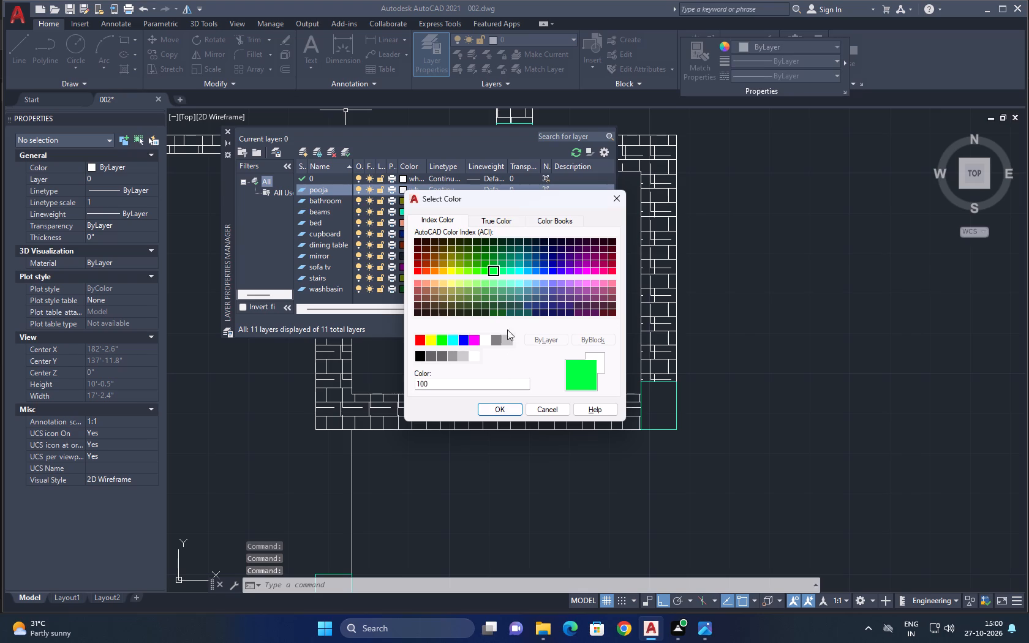
{"action": "left_click", "coordinate": [501, 305]}
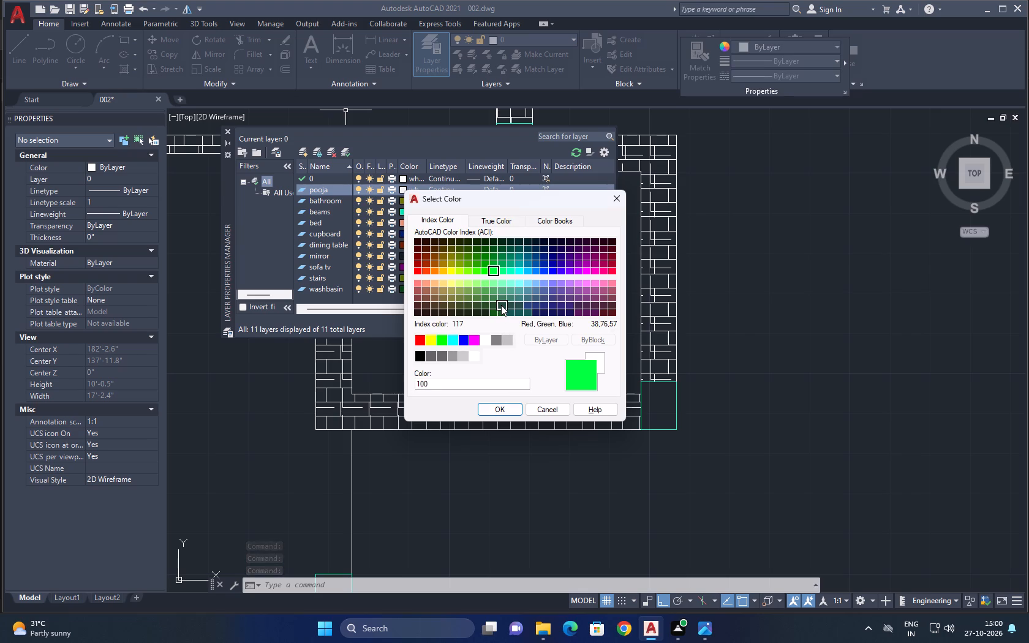
{"action": "left_click", "coordinate": [495, 408]}
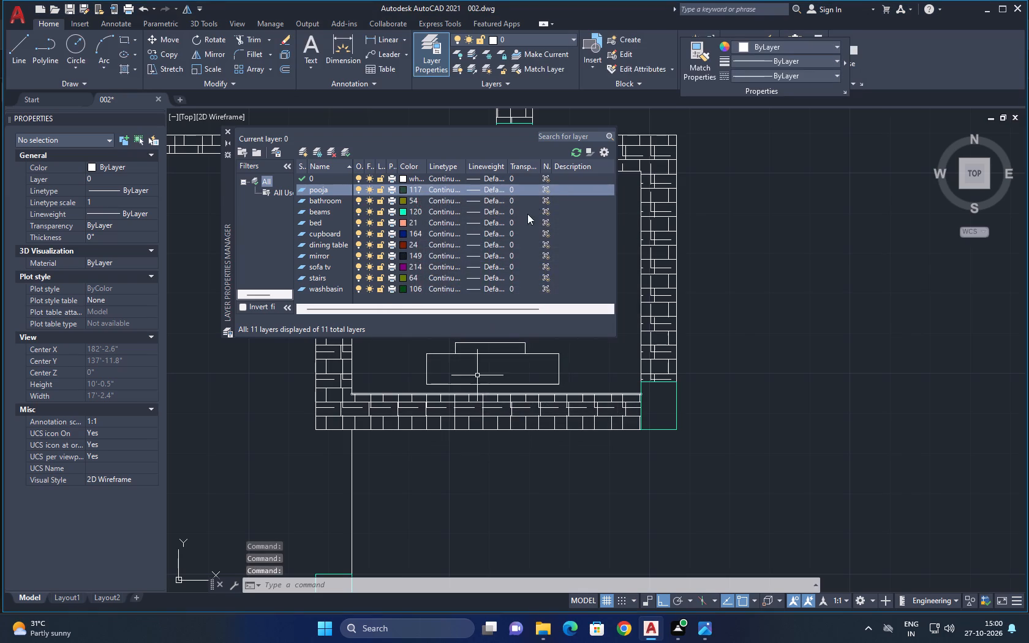
{"action": "left_click", "coordinate": [229, 130]}
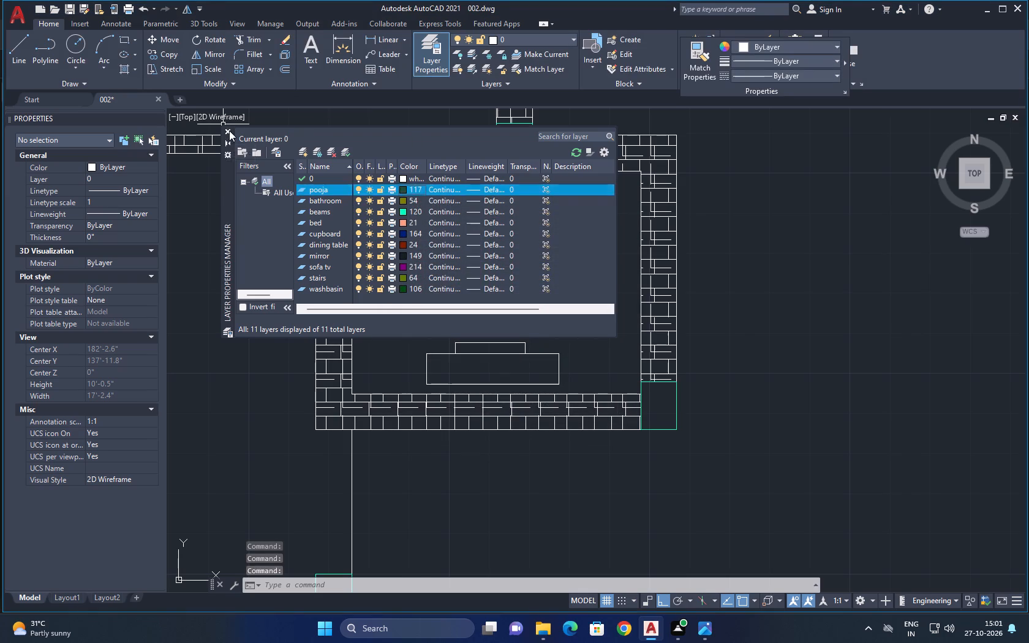
Assign the two stacked rectangles in the small lower-right room to the "pooja" layer.
{"action": "left_click", "coordinate": [581, 385]}
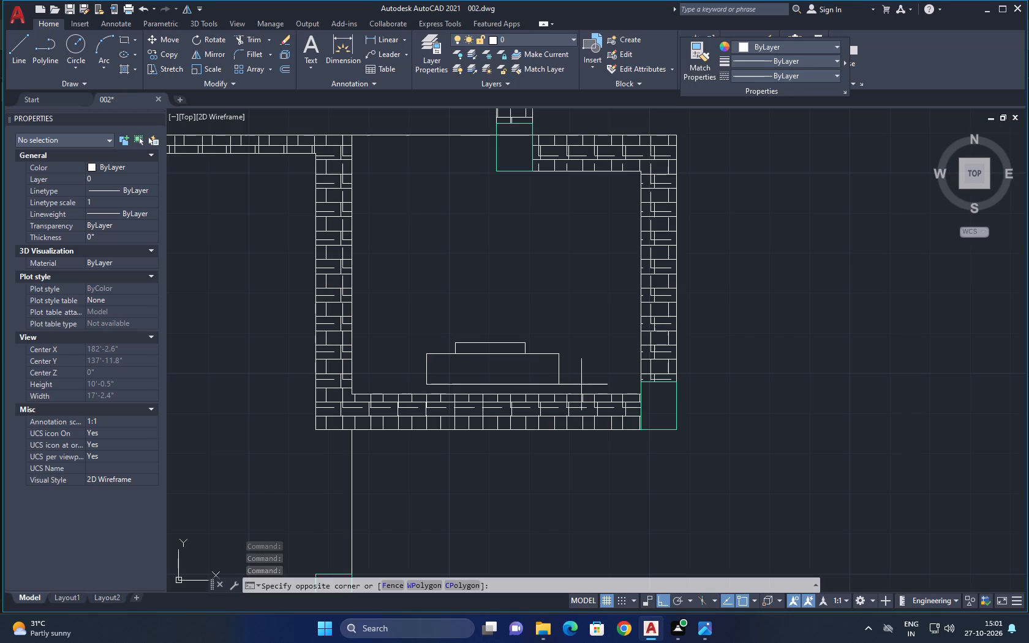
{"action": "left_click", "coordinate": [394, 334]}
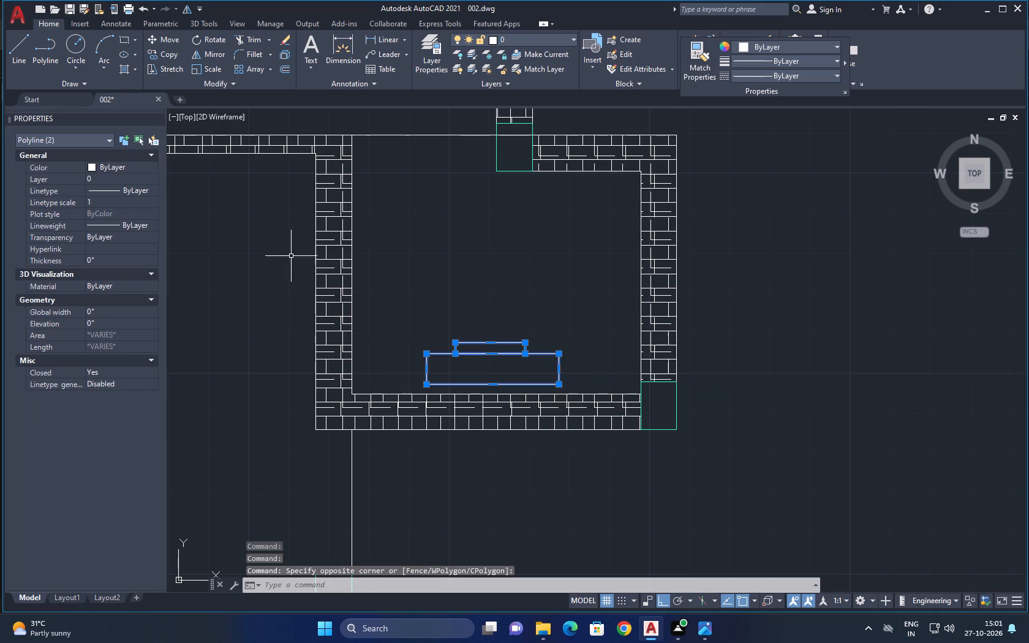
{"action": "left_click", "coordinate": [132, 182]}
{"action": "left_click", "coordinate": [132, 182]}
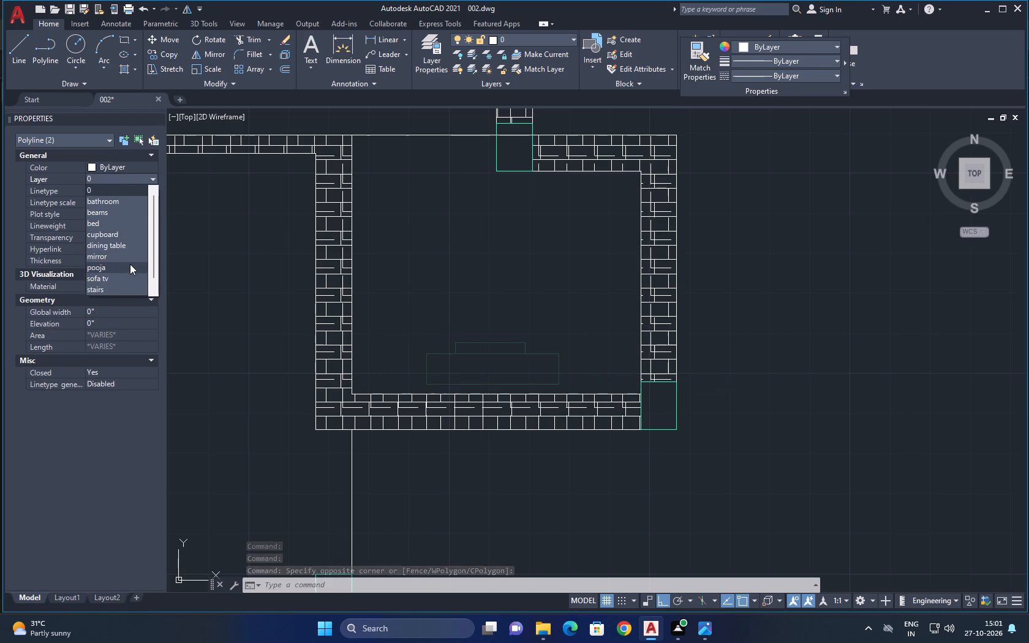
{"action": "left_click", "coordinate": [130, 264]}
{"action": "key", "text": "grave"}
{"action": "key", "text": "grave"}
{"action": "key", "text": "grave"}
{"action": "left_click", "coordinate": [505, 241]}
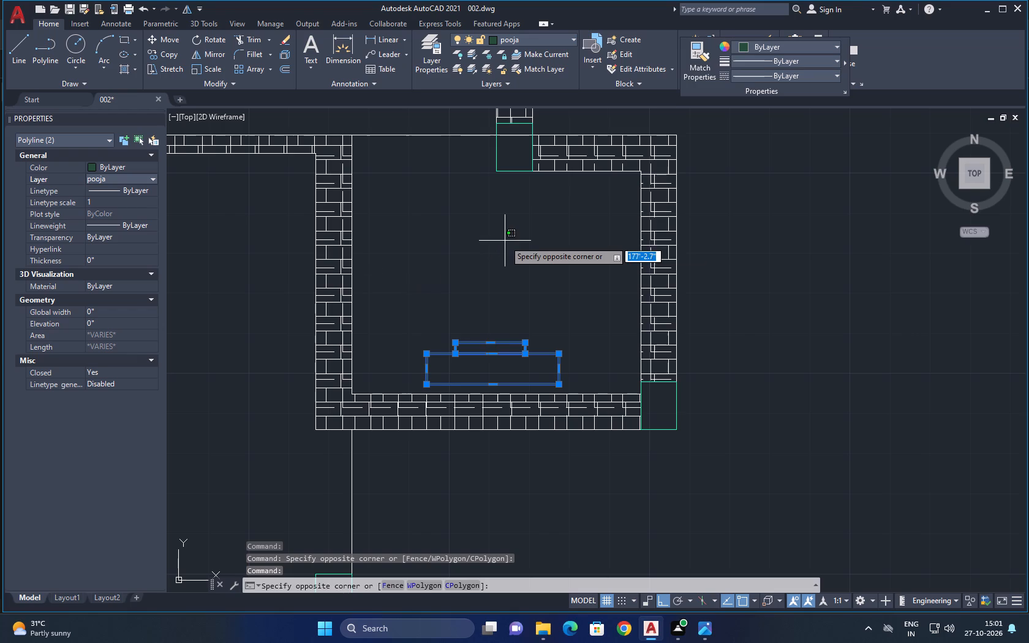
{"action": "key", "text": "grave"}
{"action": "key", "text": "Escape"}
{"action": "key", "text": "Escape"}
Save the drawing.
{"action": "scroll", "coordinate": [514, 236], "scroll_direction": "down", "scroll_amount": 3}
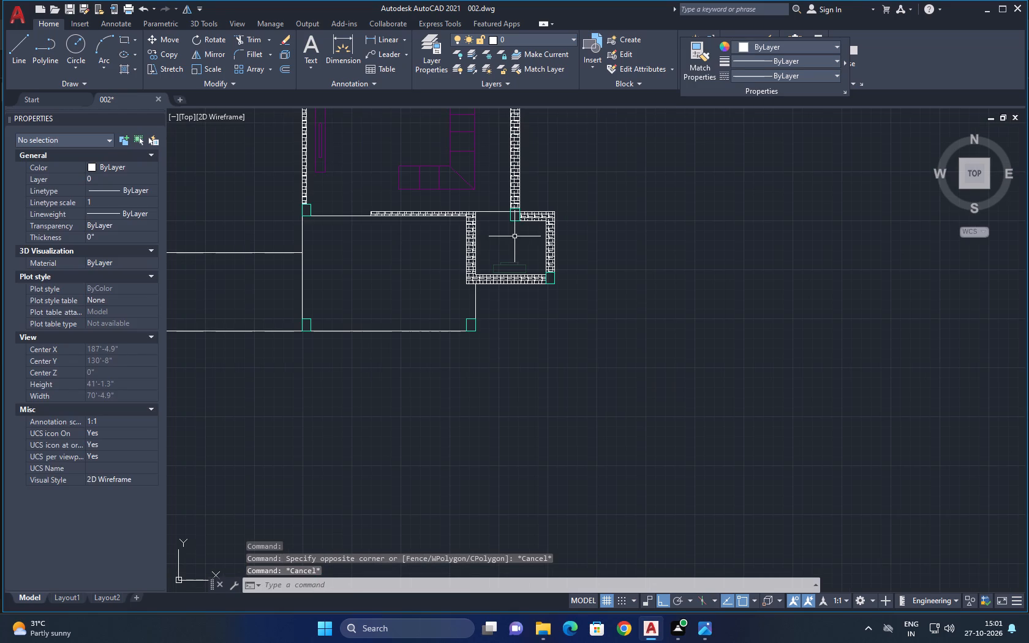
{"action": "scroll", "coordinate": [514, 239], "scroll_direction": "down", "scroll_amount": 2}
{"action": "middle_click_drag", "start_coordinate": [515, 239], "coordinate": [532, 358]}
{"action": "scroll", "coordinate": [532, 348], "scroll_direction": "up", "scroll_amount": 1}
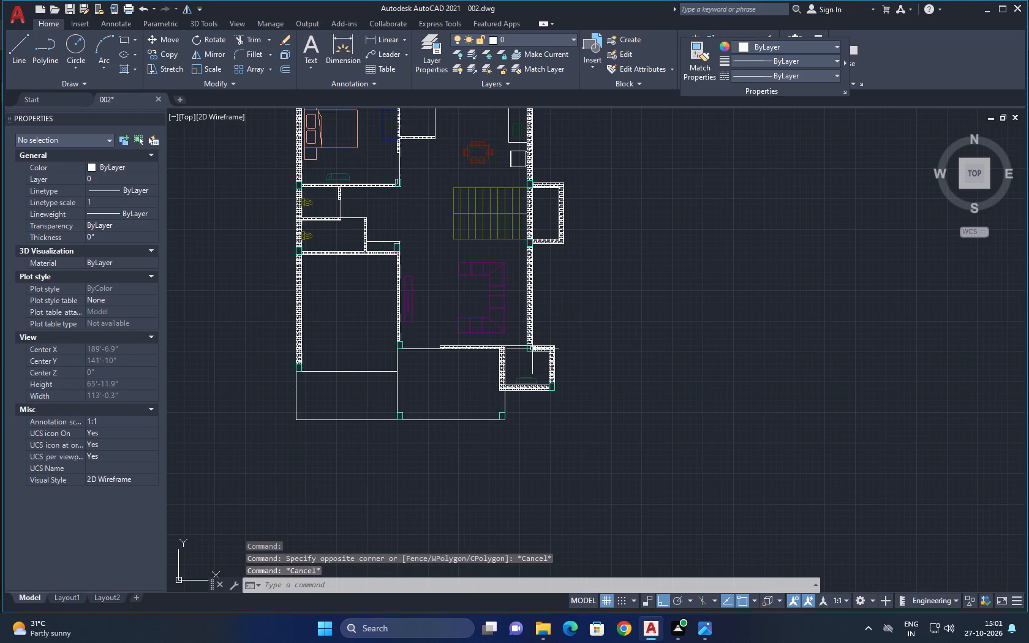
{"action": "middle_click_drag", "start_coordinate": [534, 348], "coordinate": [541, 405]}
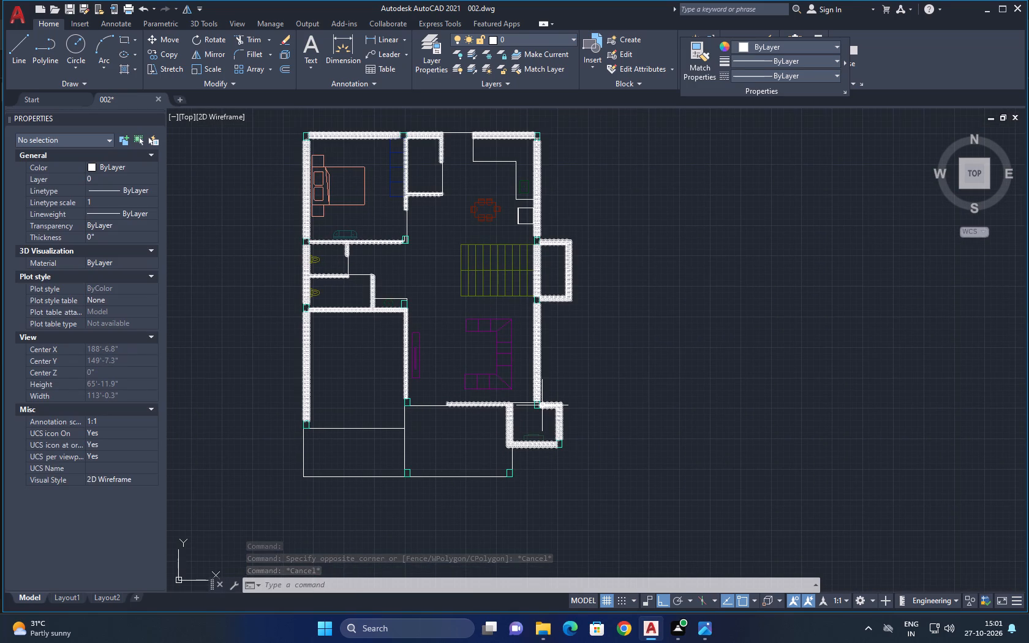
{"action": "key", "text": "ctrl+s"}
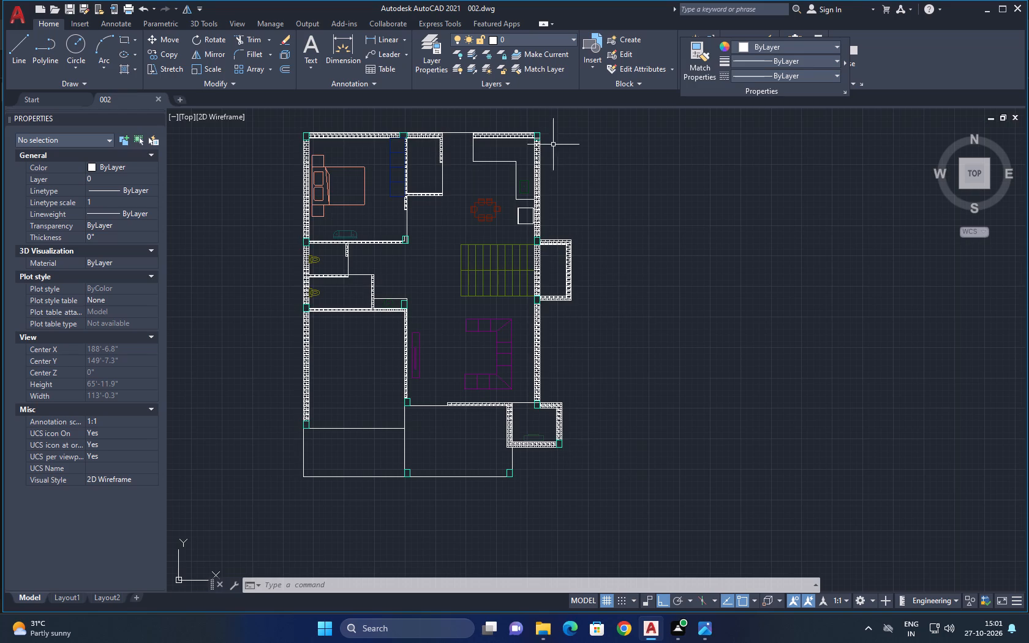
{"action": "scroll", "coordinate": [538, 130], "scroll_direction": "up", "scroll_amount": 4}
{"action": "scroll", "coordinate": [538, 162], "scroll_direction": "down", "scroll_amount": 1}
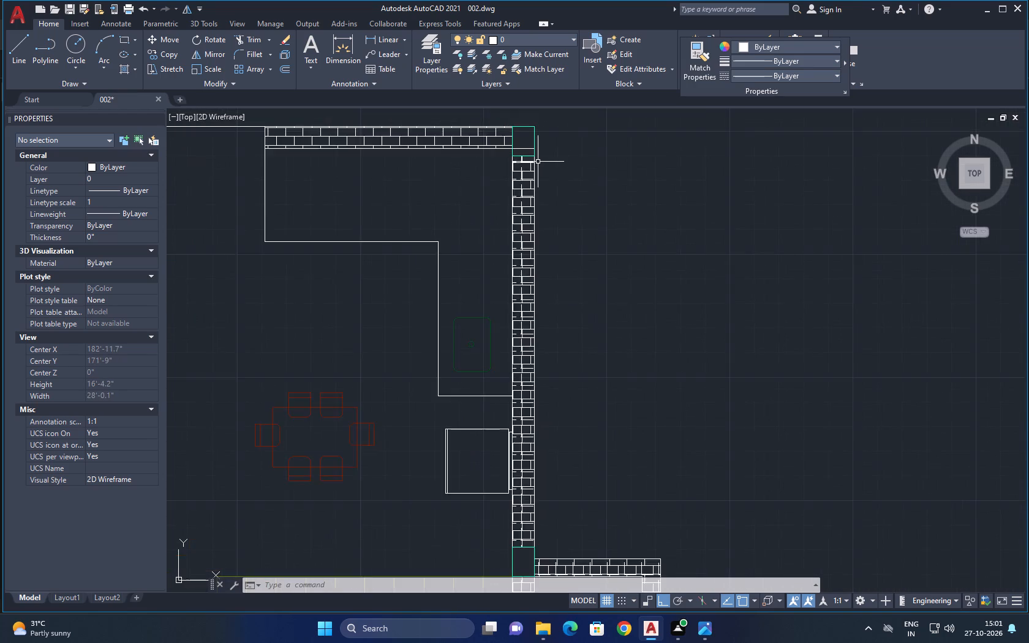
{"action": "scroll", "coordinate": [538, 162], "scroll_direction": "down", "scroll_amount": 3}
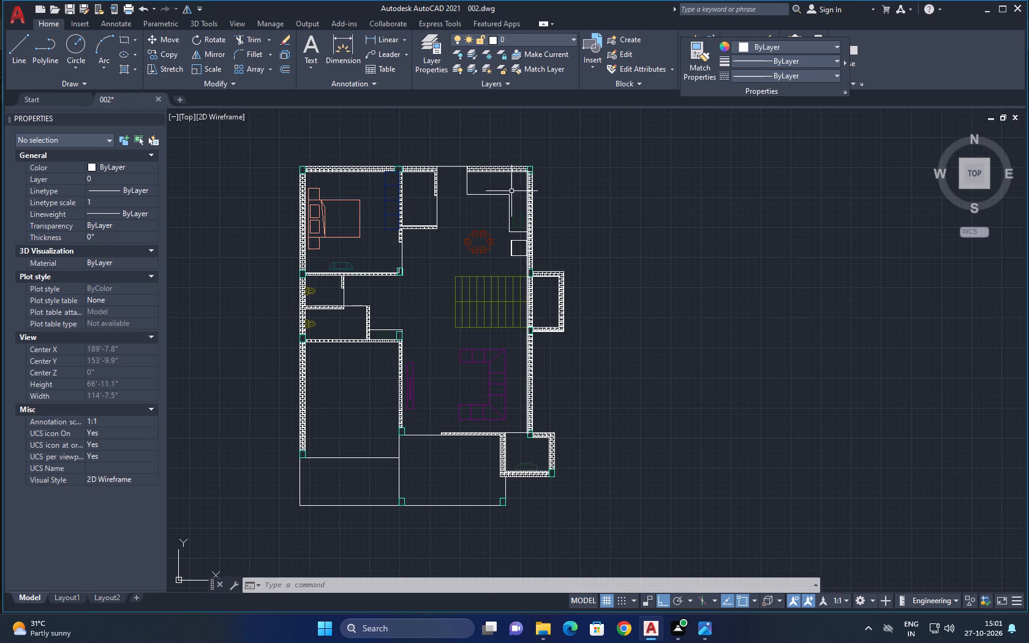
Add a multiline text label reading "GROUND FLOOR" in the empty space below the floor plan.
{"action": "scroll", "coordinate": [448, 344], "scroll_direction": "down", "scroll_amount": 1}
{"action": "middle_click_drag", "start_coordinate": [448, 344], "coordinate": [468, 254]}
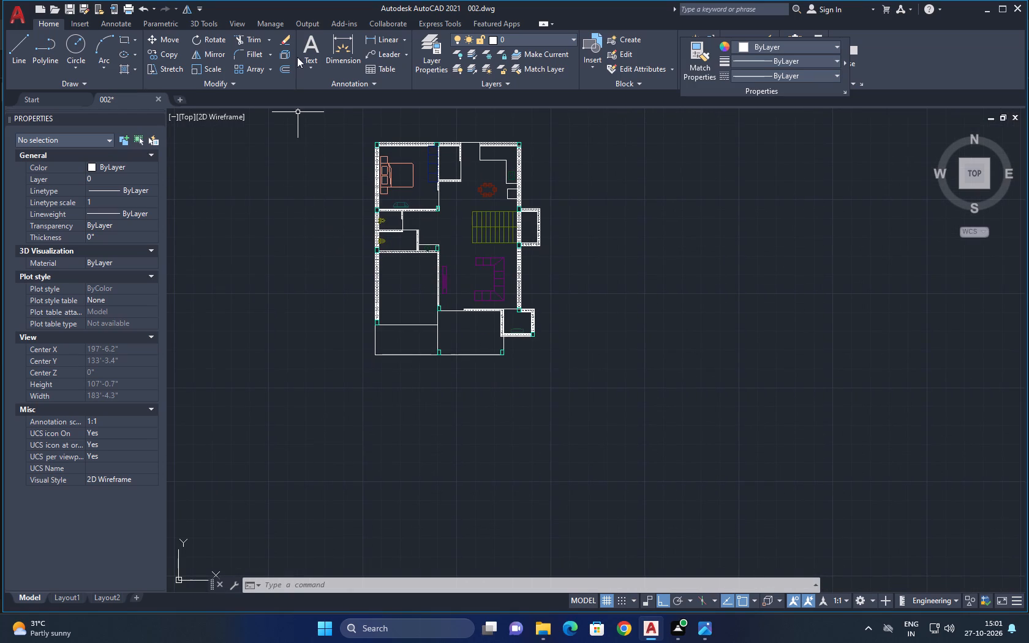
{"action": "left_click", "coordinate": [304, 45]}
{"action": "left_click", "coordinate": [318, 396]}
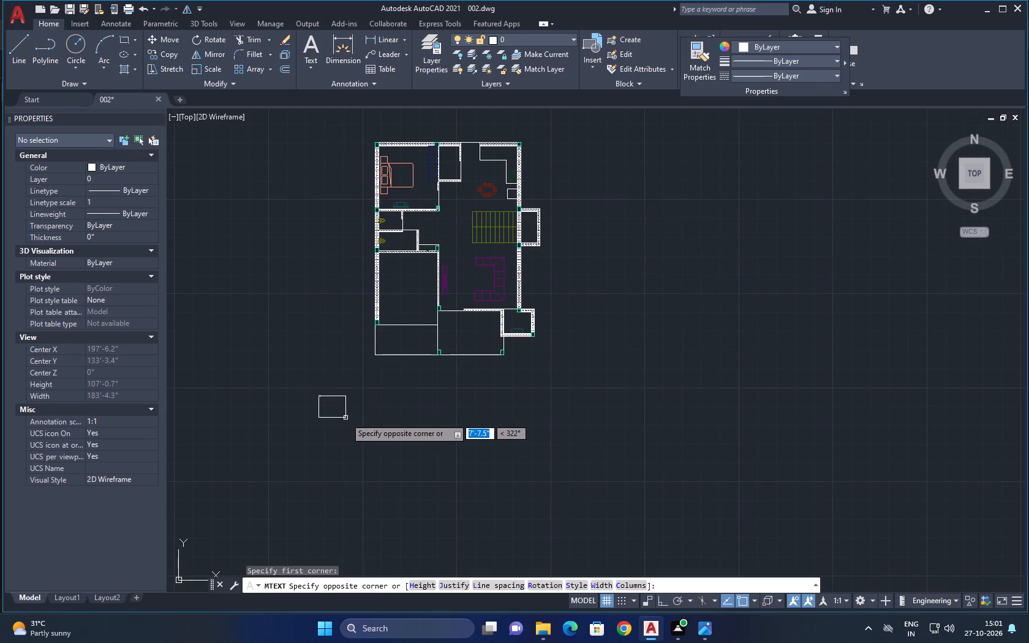
{"action": "left_click", "coordinate": [361, 429]}
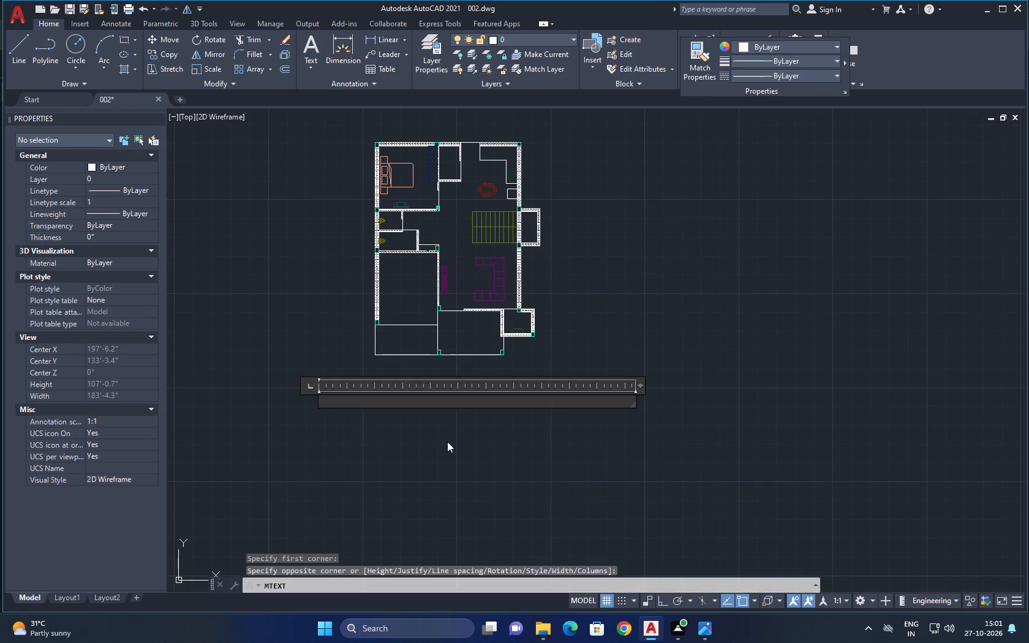
{"action": "type", "text": "ground"}
{"action": "key", "text": "space"}
{"action": "key", "text": "BackSpace"}
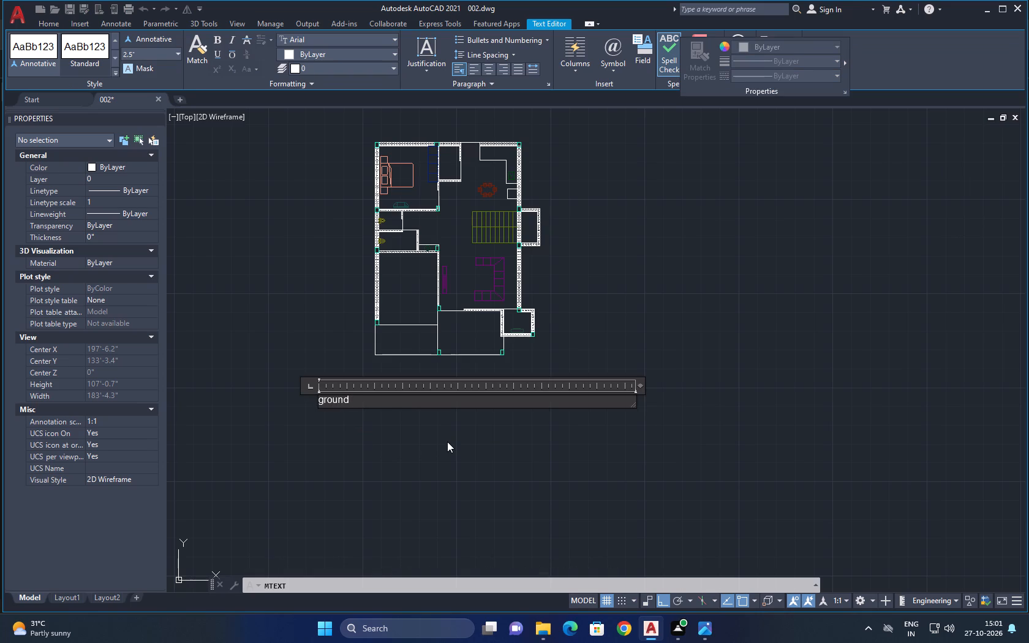
{"action": "key", "text": "BackSpace"}
{"action": "key", "text": "BackSpace"}
{"action": "key", "text": "BackSpace"}
{"action": "key", "text": "BackSpace"}
{"action": "key", "text": "BackSpace"}
{"action": "key", "text": "BackSpace"}
{"action": "key", "text": "BackSpace"}
{"action": "key", "text": "BackSpace"}
{"action": "key", "text": "BackSpace"}
{"action": "key", "text": "BackSpace"}
{"action": "key", "text": "BackSpace"}
{"action": "key", "text": "BackSpace"}
{"action": "key", "text": "BackSpace"}
{"action": "key", "text": "BackSpace"}
{"action": "key", "text": "BackSpace"}
{"action": "key", "text": "BackSpace"}
{"action": "key", "text": "g"}
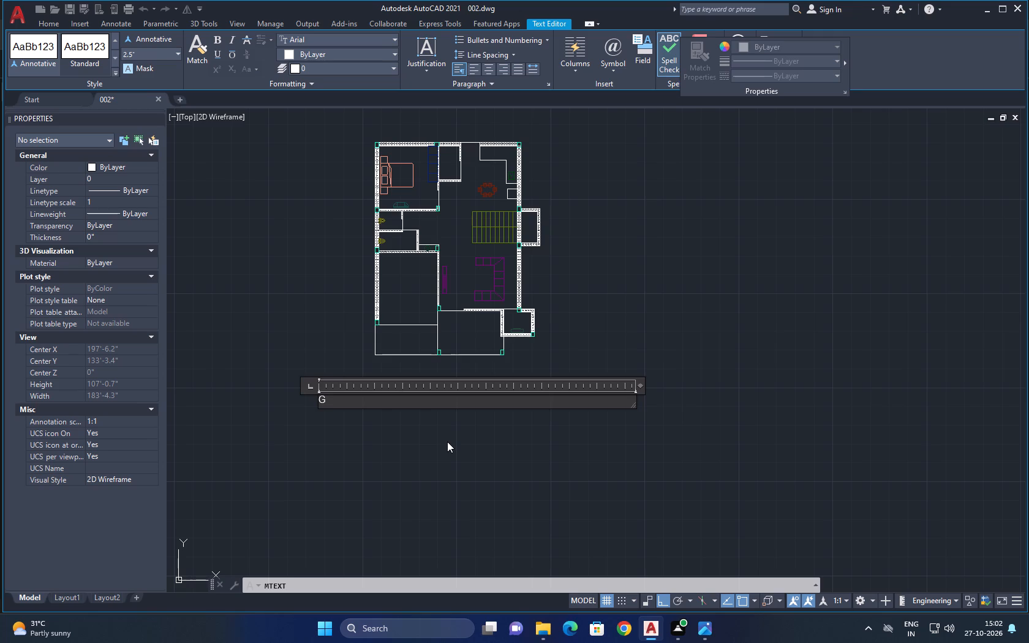
{"action": "type", "text": "ROUND"}
{"action": "key", "text": "space"}
{"action": "type", "text": "FLOOR"}
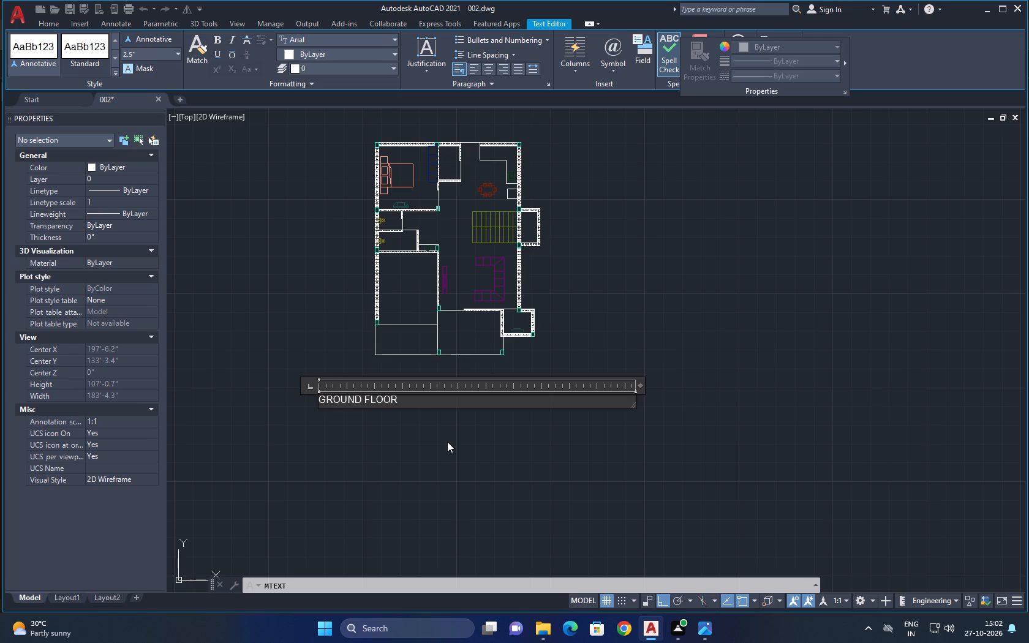
{"action": "left_click", "coordinate": [451, 451]}
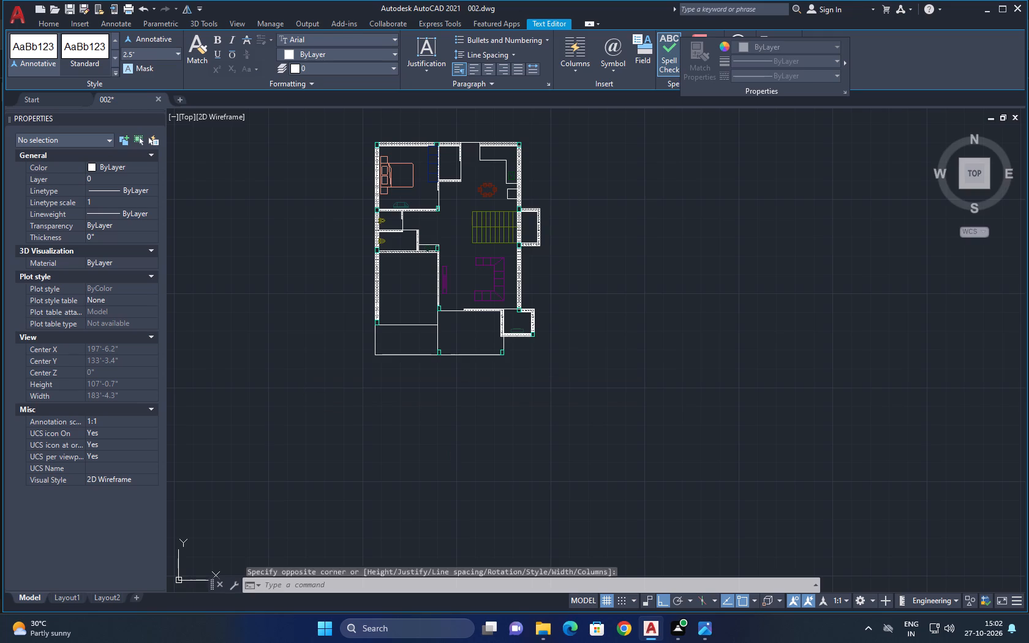
Move the "GROUND FLOOR" label horizontally about 19'-8" to the right so it sits beneath the plan.
{"action": "left_click", "coordinate": [325, 396]}
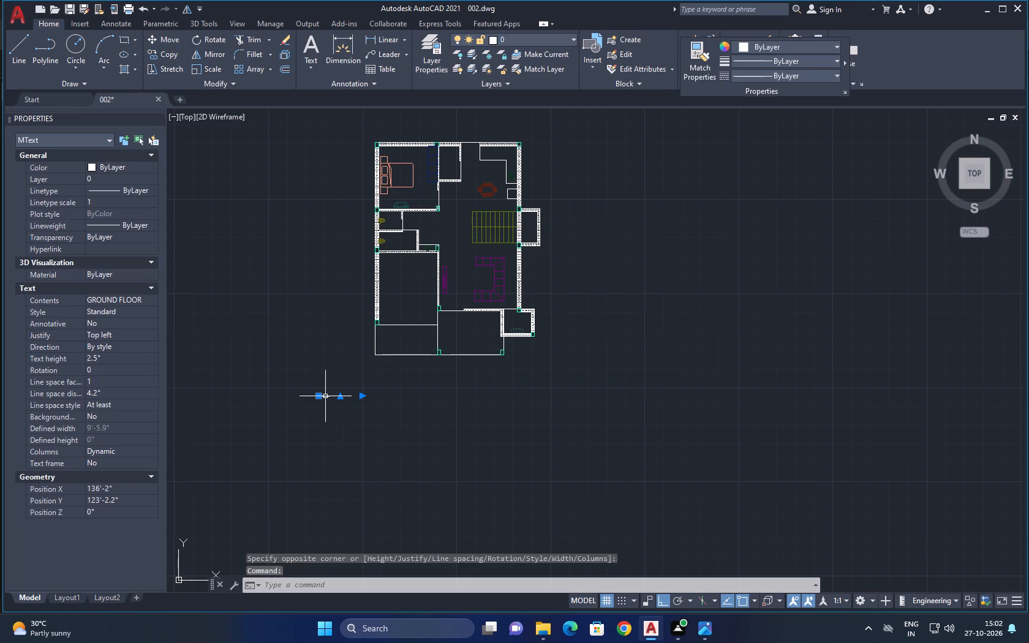
{"action": "left_click_drag", "start_coordinate": [318, 396], "coordinate": [407, 394]}
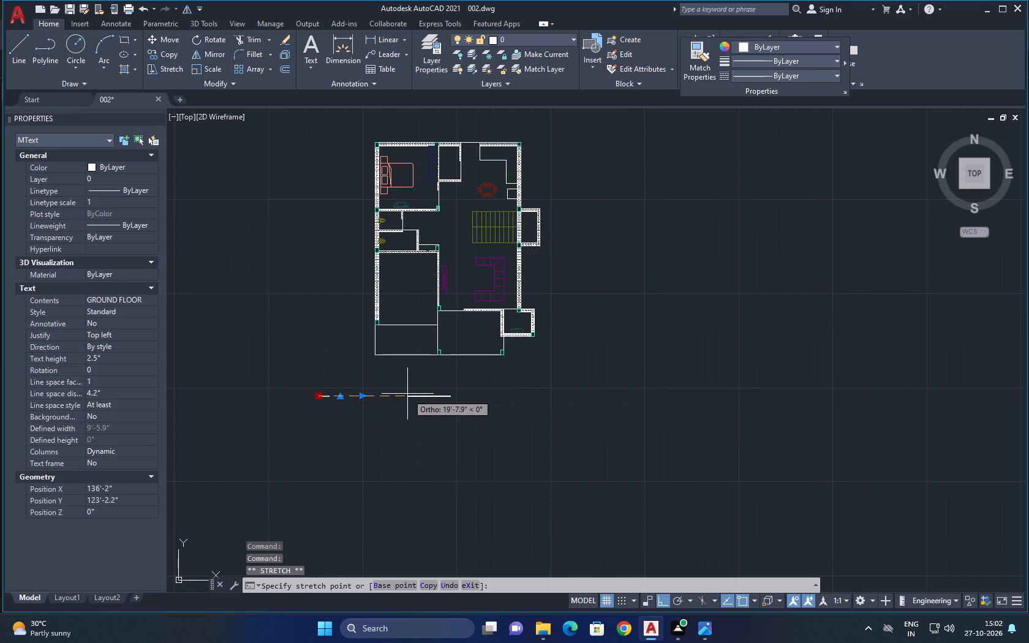
{"action": "left_click", "coordinate": [407, 394]}
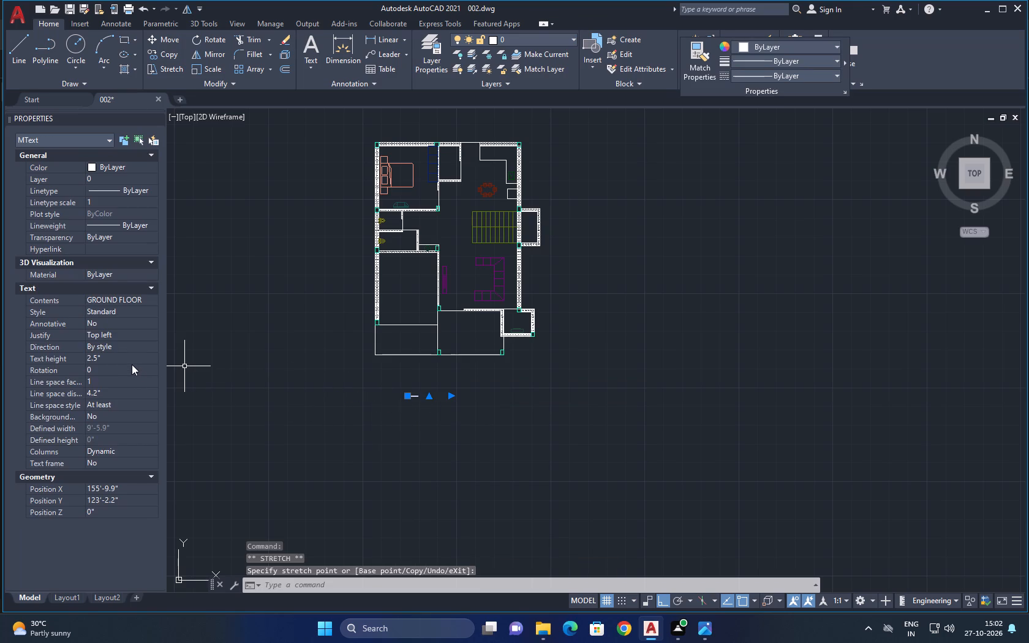
Set the "GROUND FLOOR" label's text height to 2'.
{"action": "left_click", "coordinate": [130, 361]}
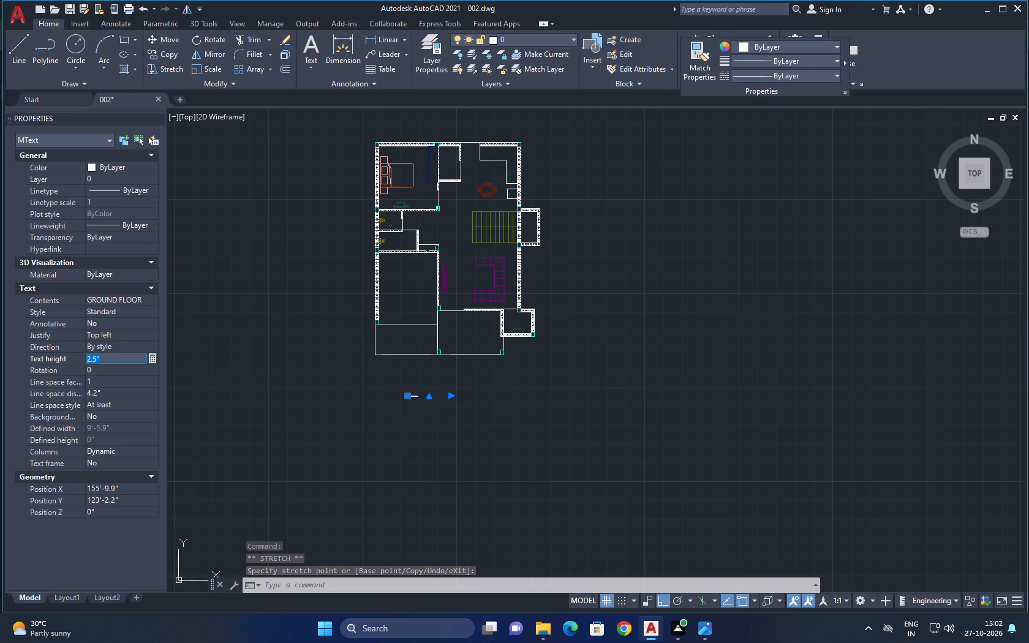
{"action": "type", "text": "2'"}
{"action": "key", "text": "Return"}
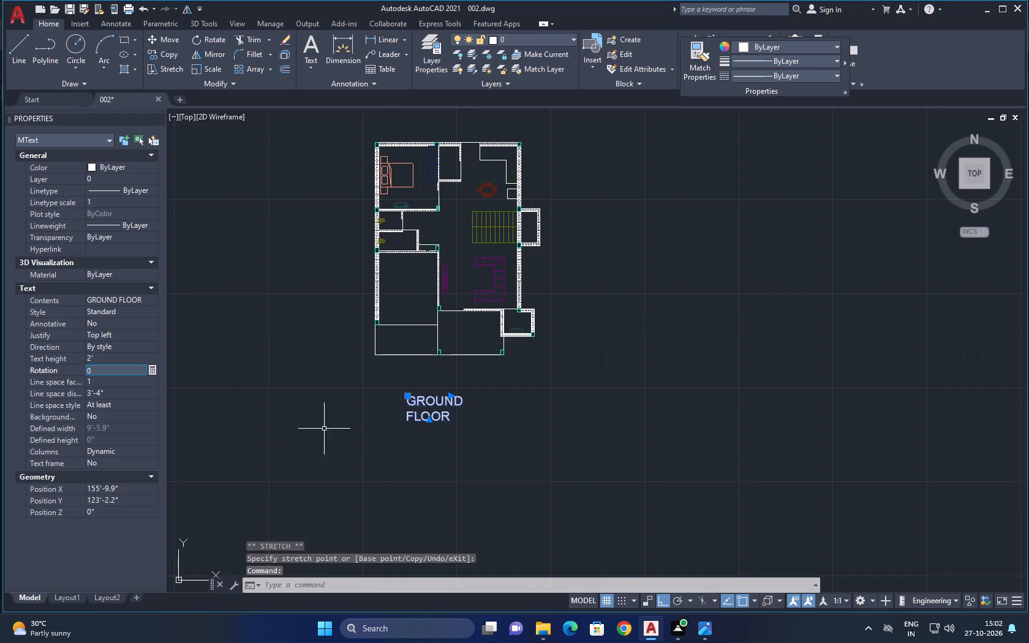
Widen the "GROUND FLOOR" text frame to about 30'-3" so the label fits on one line.
{"action": "left_click_drag", "start_coordinate": [450, 398], "coordinate": [521, 398]}
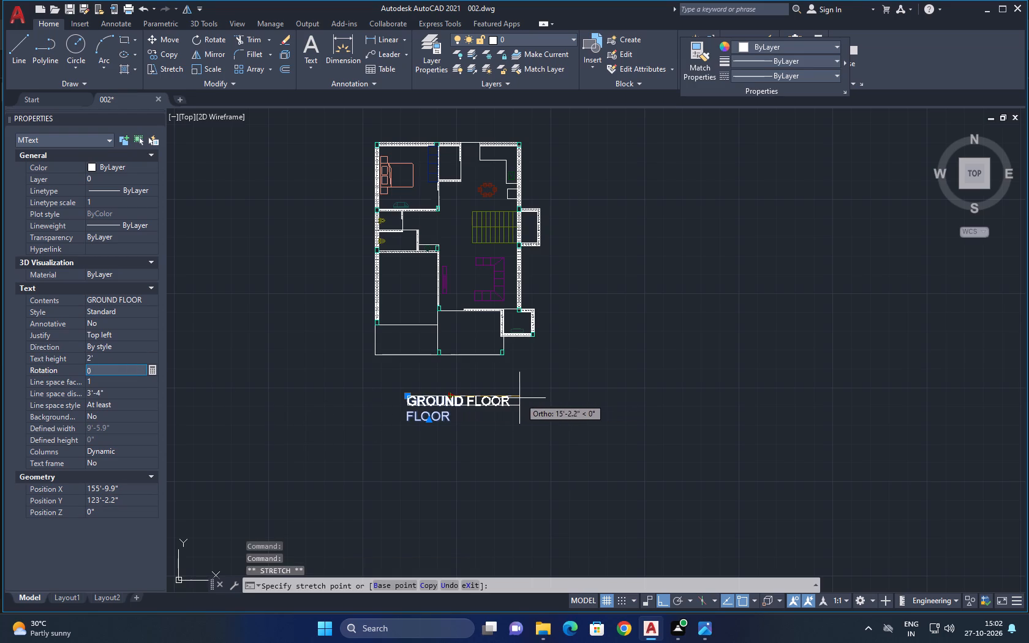
{"action": "left_click_drag", "start_coordinate": [521, 398], "coordinate": [556, 398]}
{"action": "left_click", "coordinate": [544, 435]}
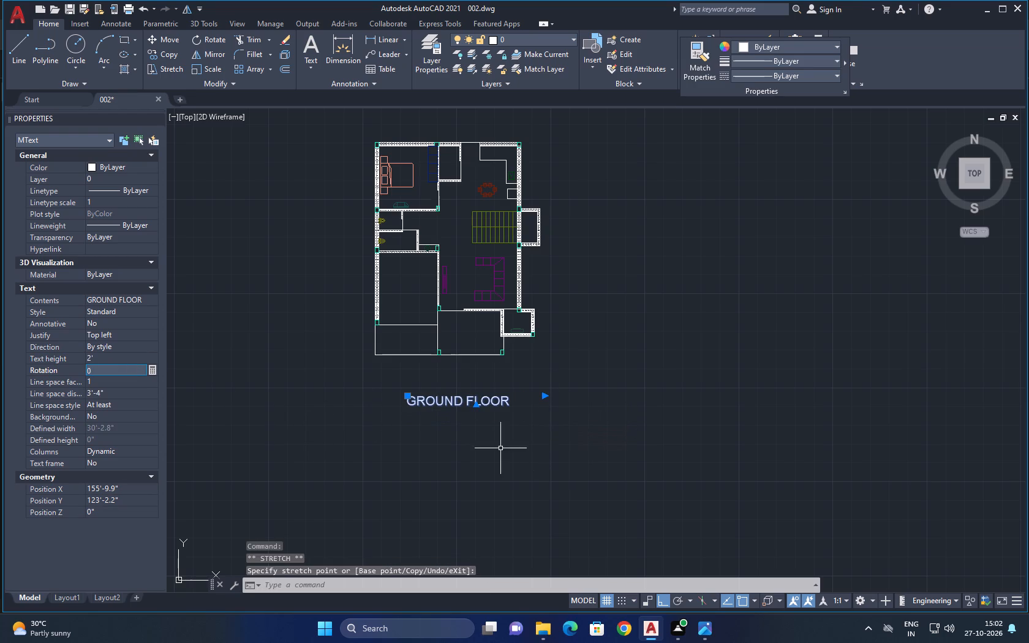
{"action": "key", "text": "Escape"}
Shift the "GROUND FLOOR" label slightly left to centre it beneath the floor plan.
{"action": "left_click", "coordinate": [443, 405]}
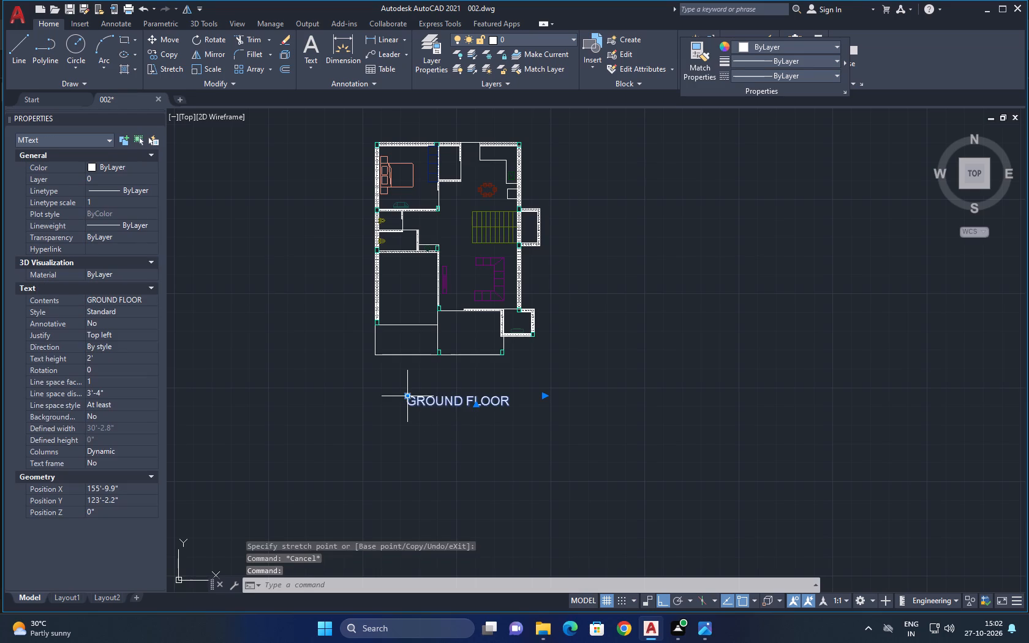
{"action": "left_click", "coordinate": [405, 397]}
{"action": "left_click", "coordinate": [389, 396]}
{"action": "key", "text": "Escape"}
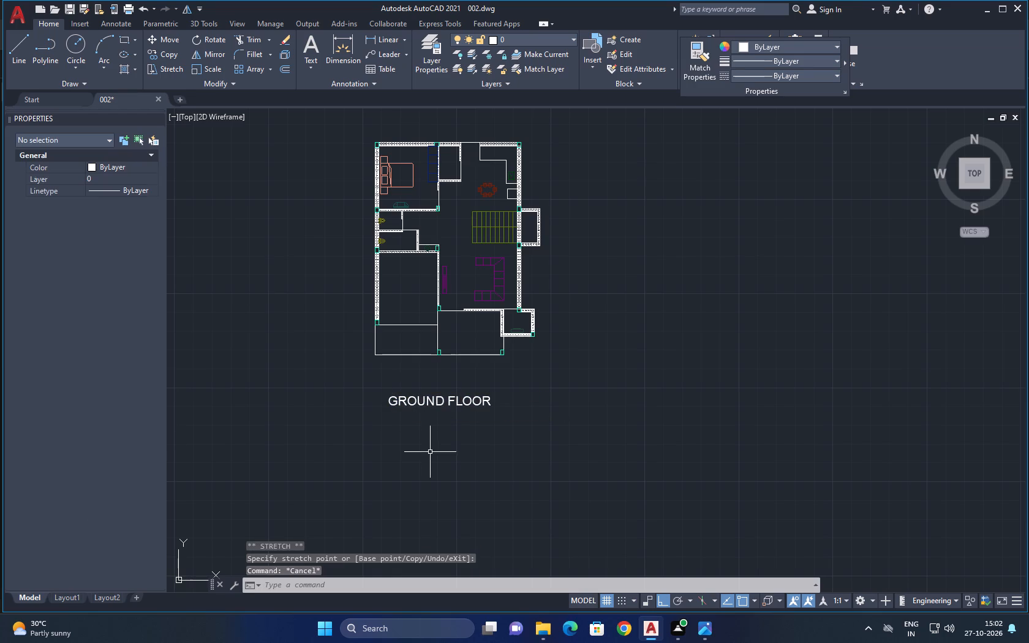
{"action": "key", "text": "Escape"}
Save the drawing.
{"action": "scroll", "coordinate": [486, 424], "scroll_direction": "down", "scroll_amount": 1}
{"action": "middle_click_drag", "start_coordinate": [486, 424], "coordinate": [364, 425]}
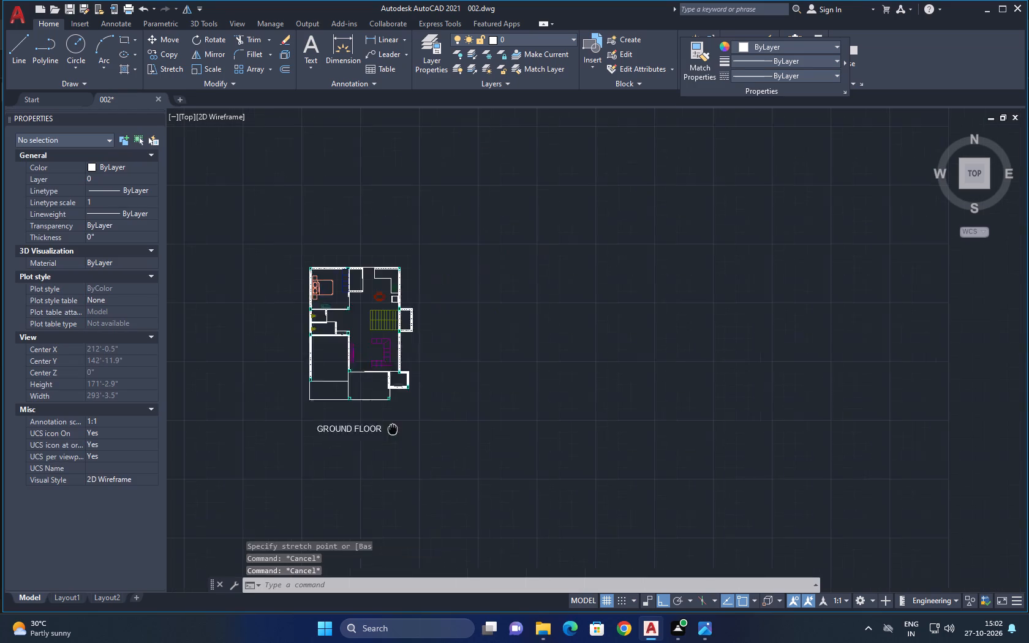
{"action": "middle_click_drag", "start_coordinate": [364, 425], "coordinate": [382, 400]}
{"action": "scroll", "coordinate": [382, 400], "scroll_direction": "up", "scroll_amount": 1}
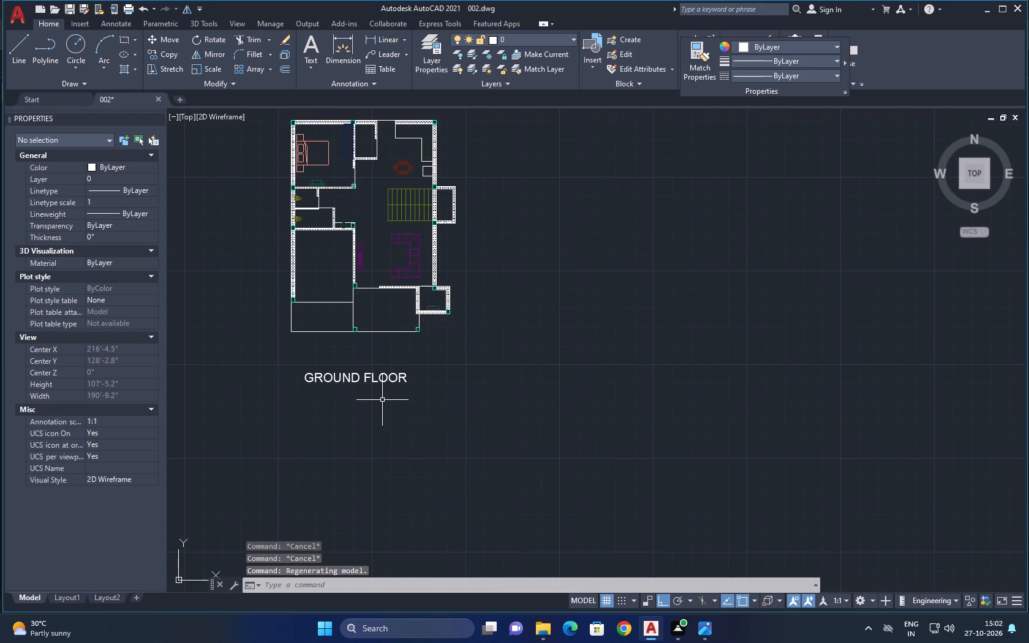
{"action": "key", "text": "ctrl+s"}
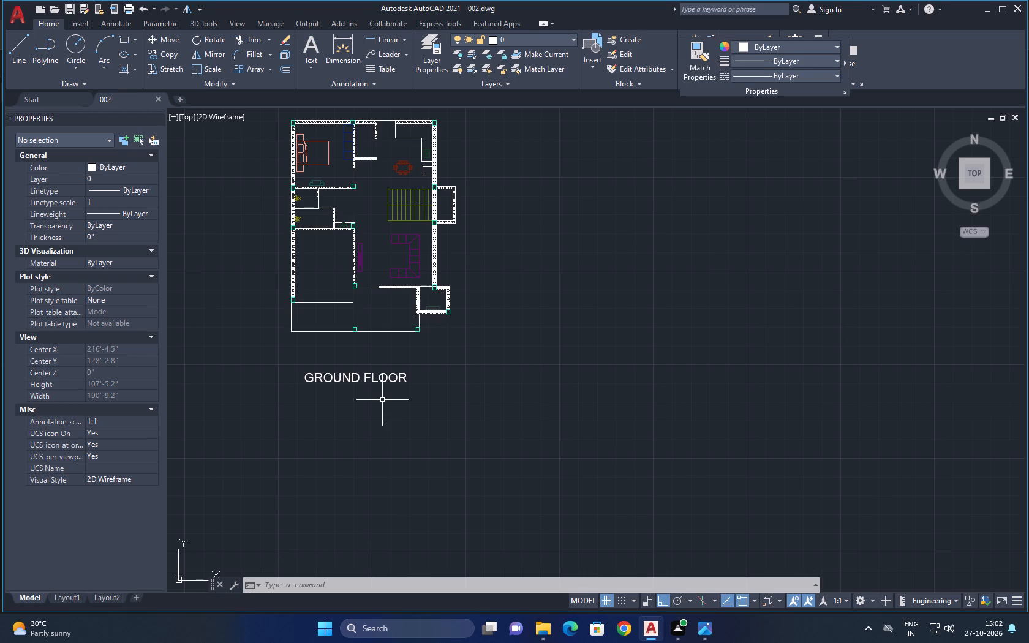
Add a multiline text label reading "PARKING" inside the large empty room below the two toilets.
{"action": "middle_click_drag", "start_coordinate": [326, 303], "coordinate": [500, 363]}
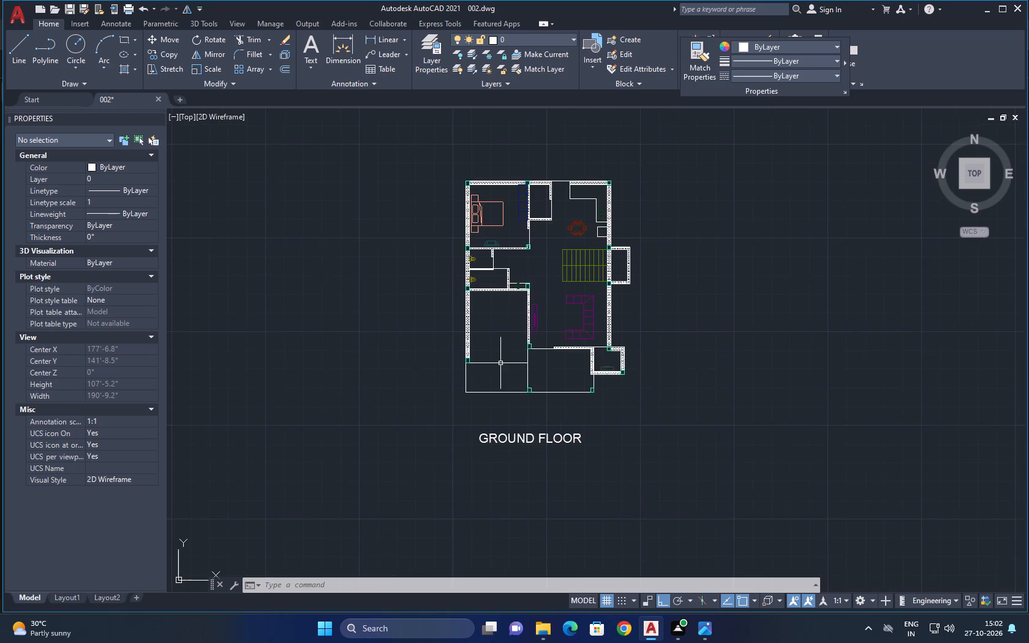
{"action": "scroll", "coordinate": [500, 363], "scroll_direction": "up", "scroll_amount": 3}
{"action": "middle_click_drag", "start_coordinate": [497, 364], "coordinate": [525, 487]}
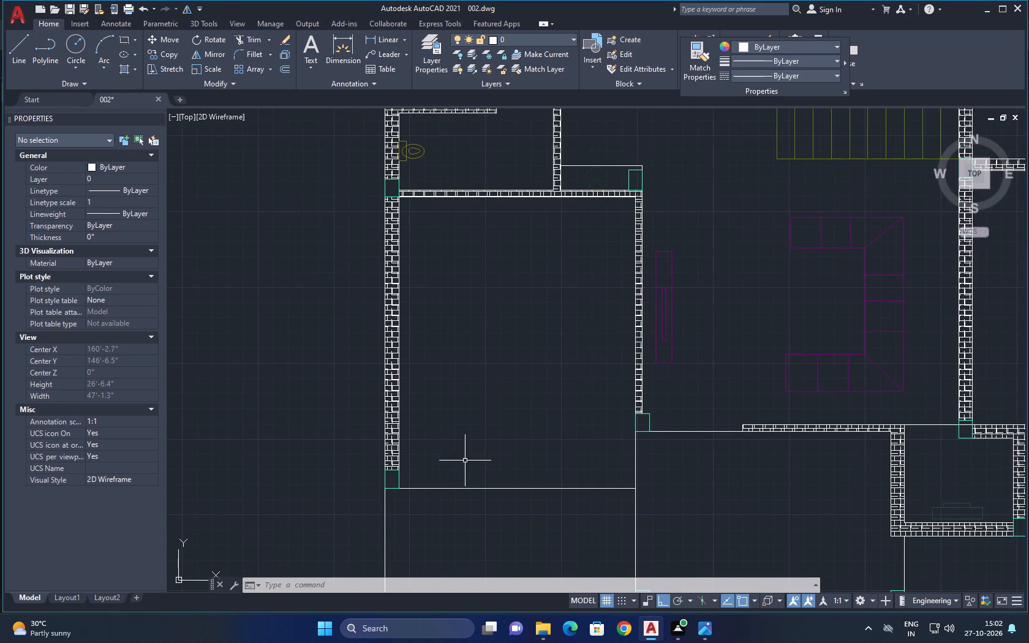
{"action": "left_click", "coordinate": [302, 49]}
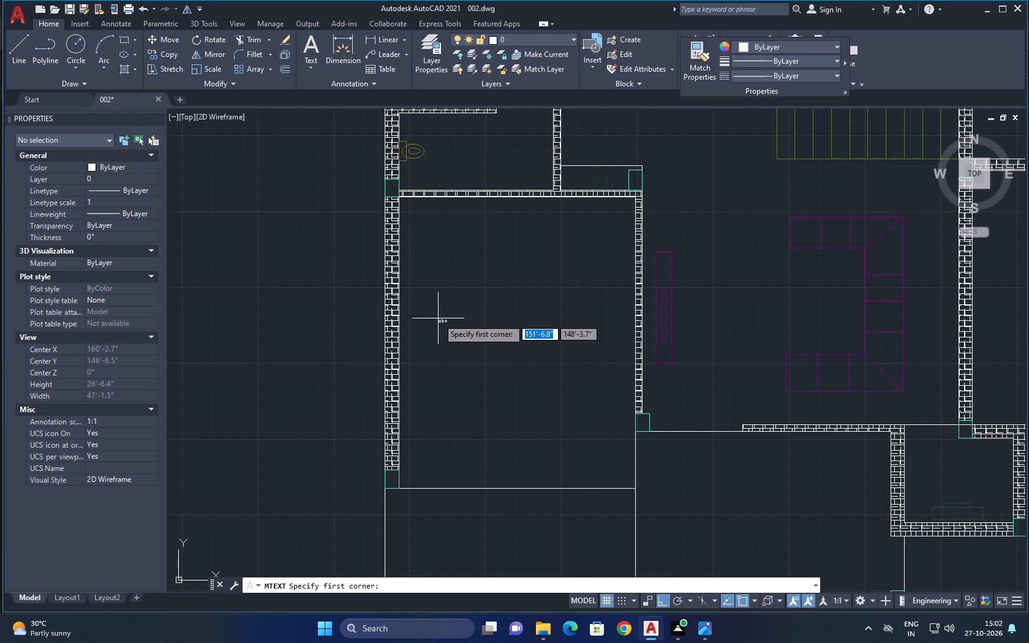
{"action": "left_click", "coordinate": [438, 318]}
{"action": "left_click", "coordinate": [578, 340]}
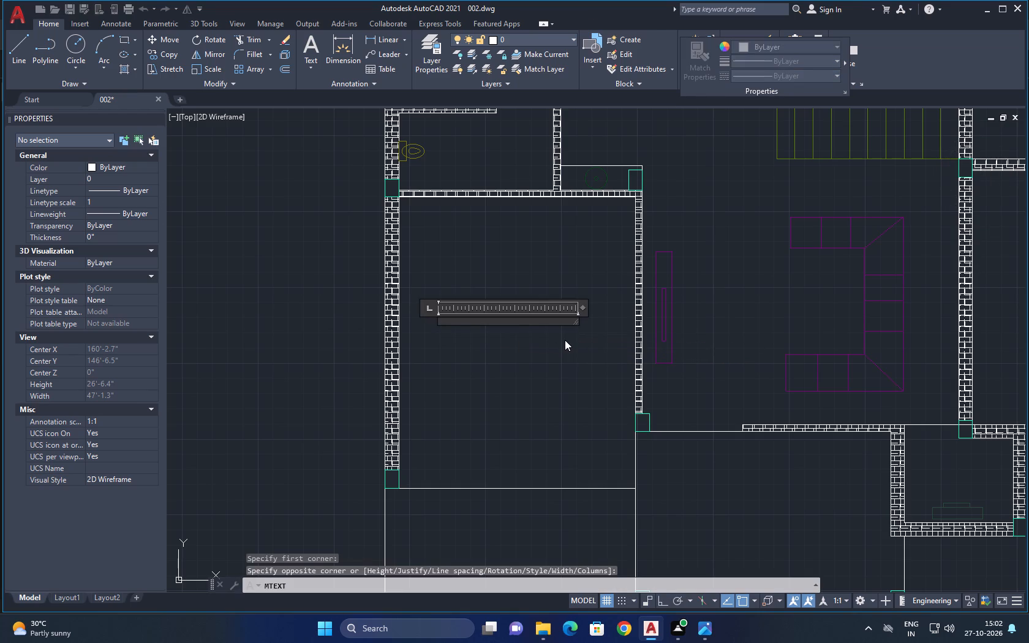
{"action": "type", "text": "PARKING"}
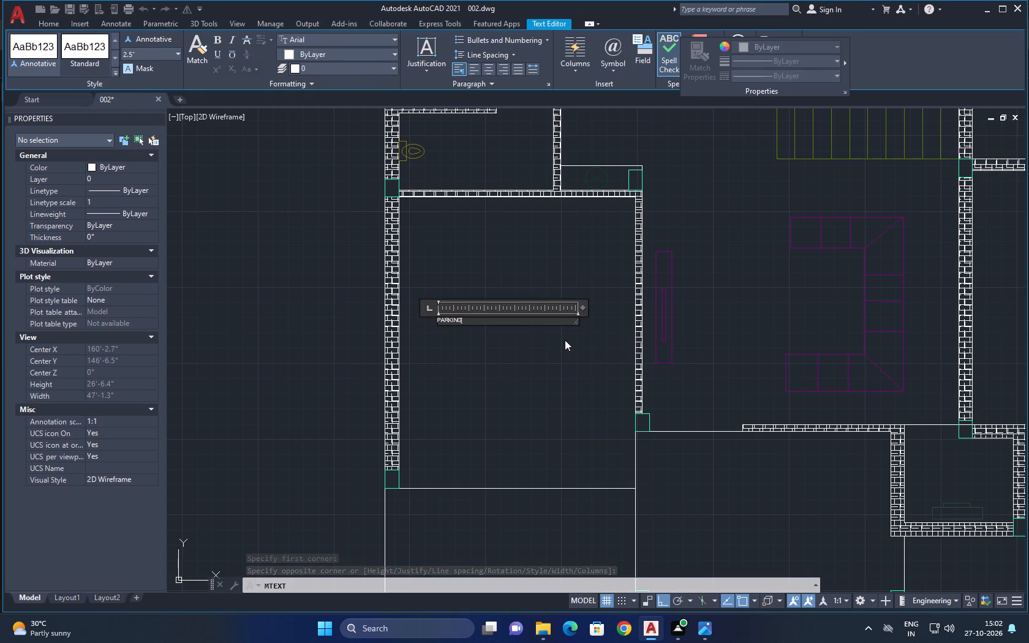
{"action": "left_click", "coordinate": [565, 340]}
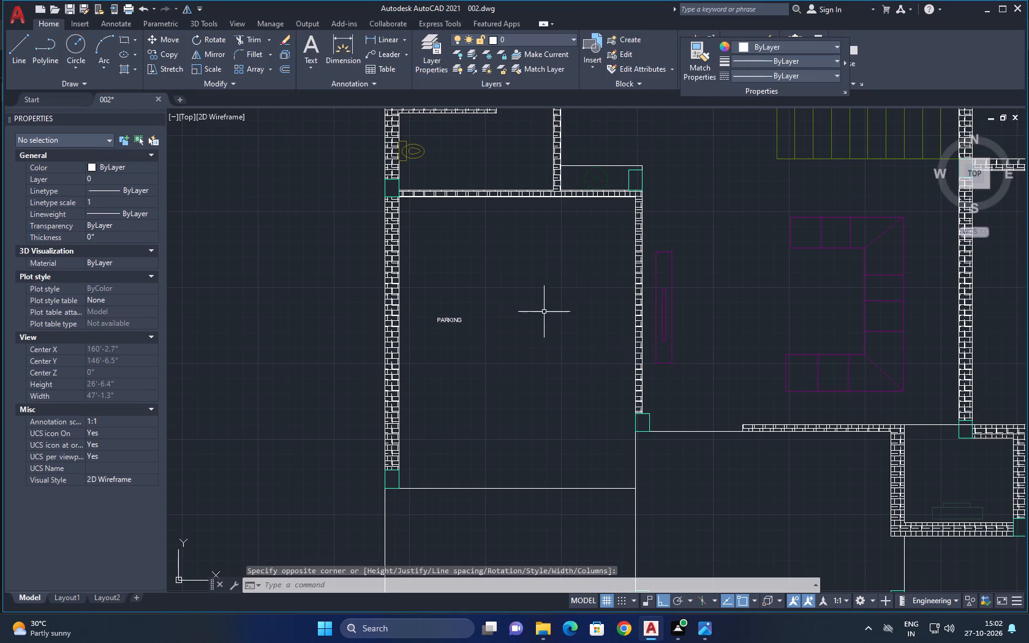
Add a multiline text label reading "BATH" beside the toilet fixture in the lower bathroom.
{"action": "middle_click_drag", "start_coordinate": [472, 176], "coordinate": [450, 321]}
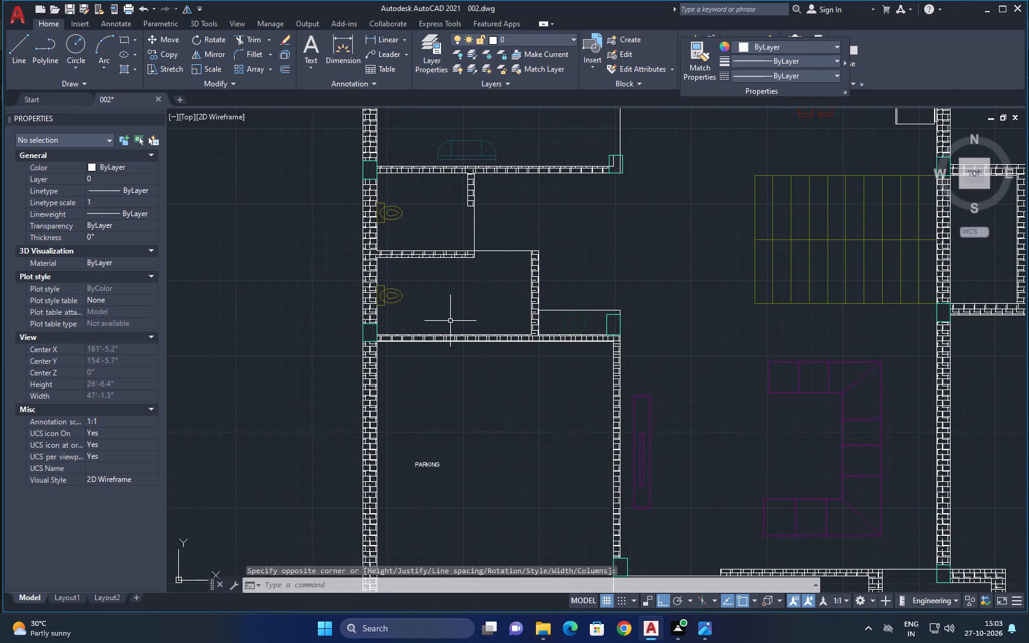
{"action": "left_click", "coordinate": [455, 300]}
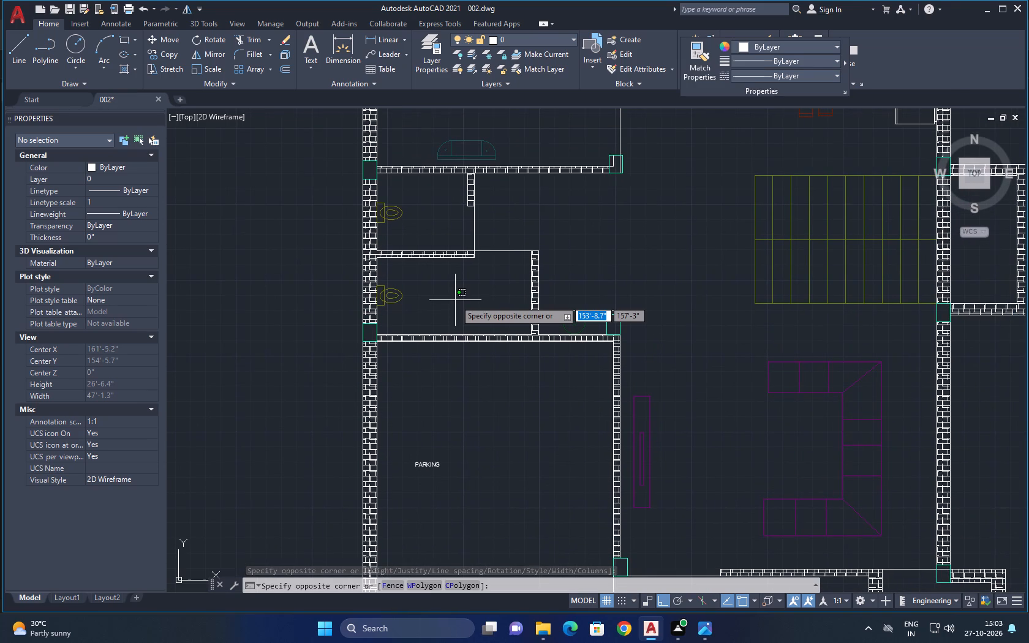
{"action": "left_click", "coordinate": [315, 44]}
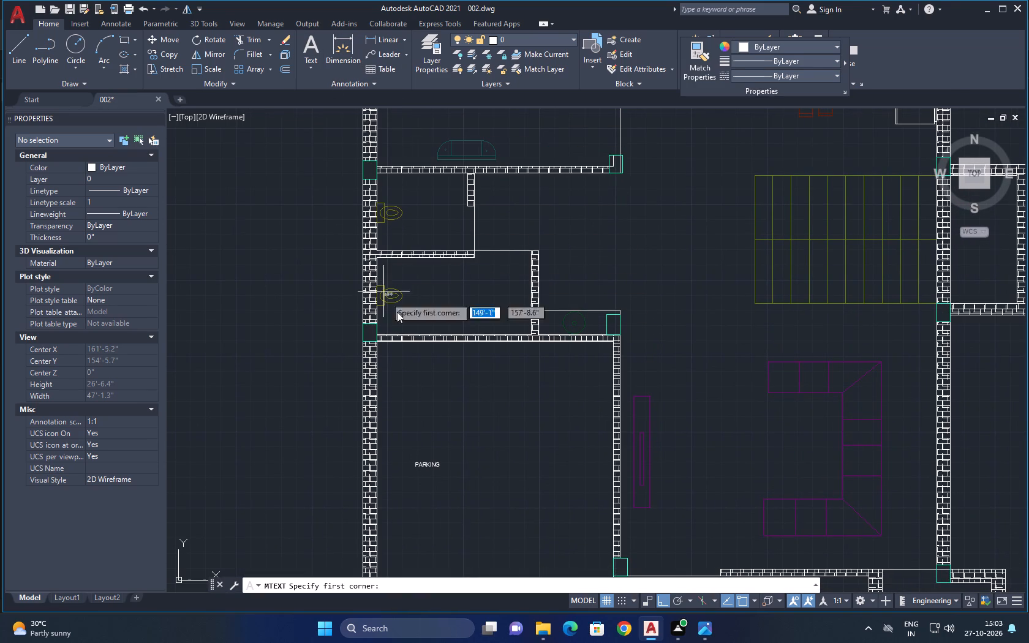
{"action": "left_click", "coordinate": [420, 299]}
{"action": "left_click", "coordinate": [513, 306]}
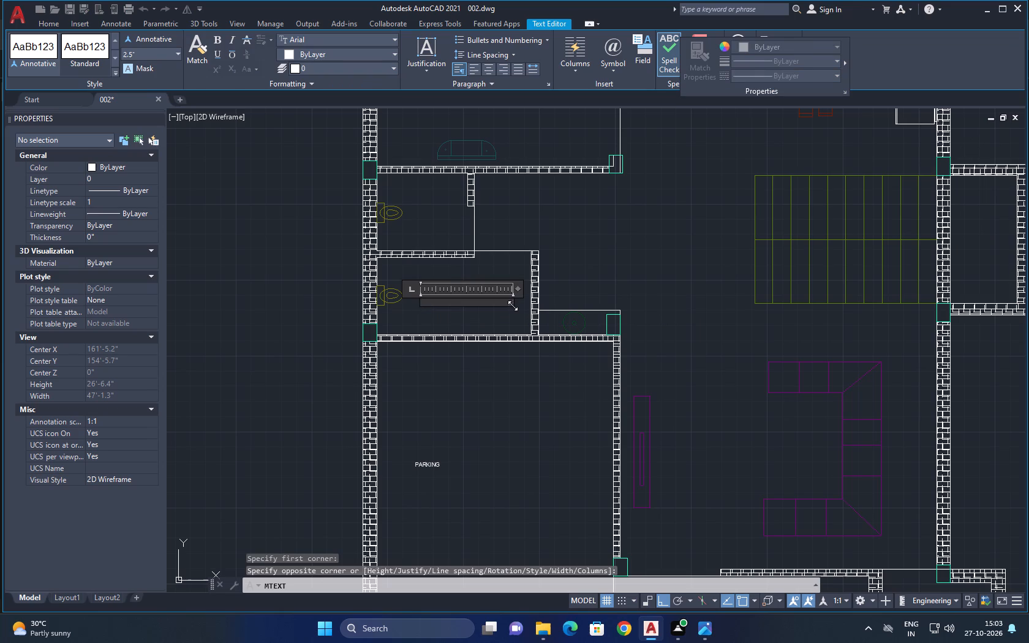
{"action": "type", "text": "BATH"}
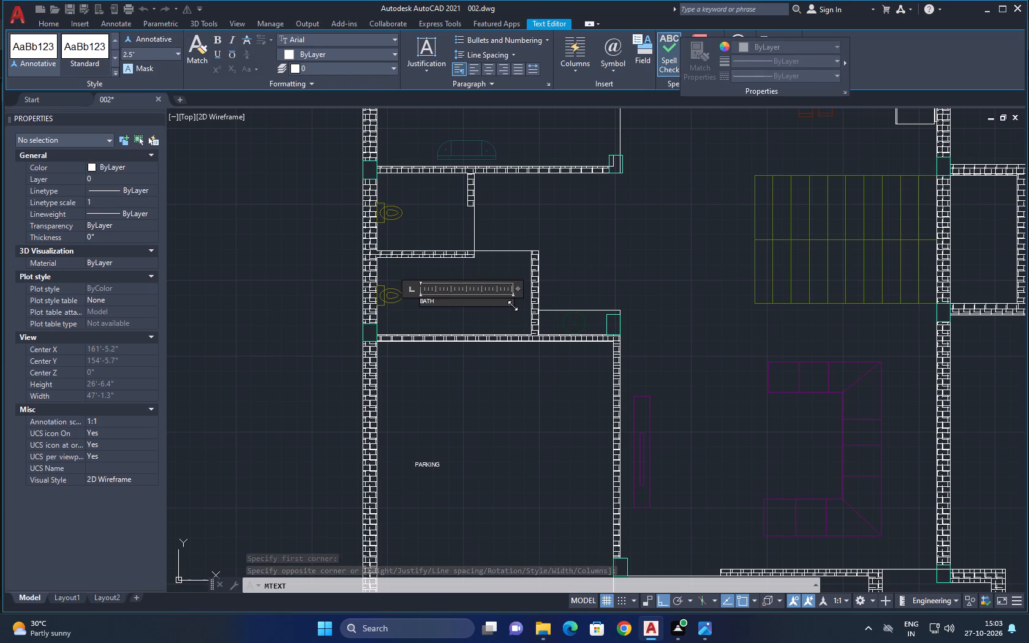
{"action": "left_click", "coordinate": [471, 317]}
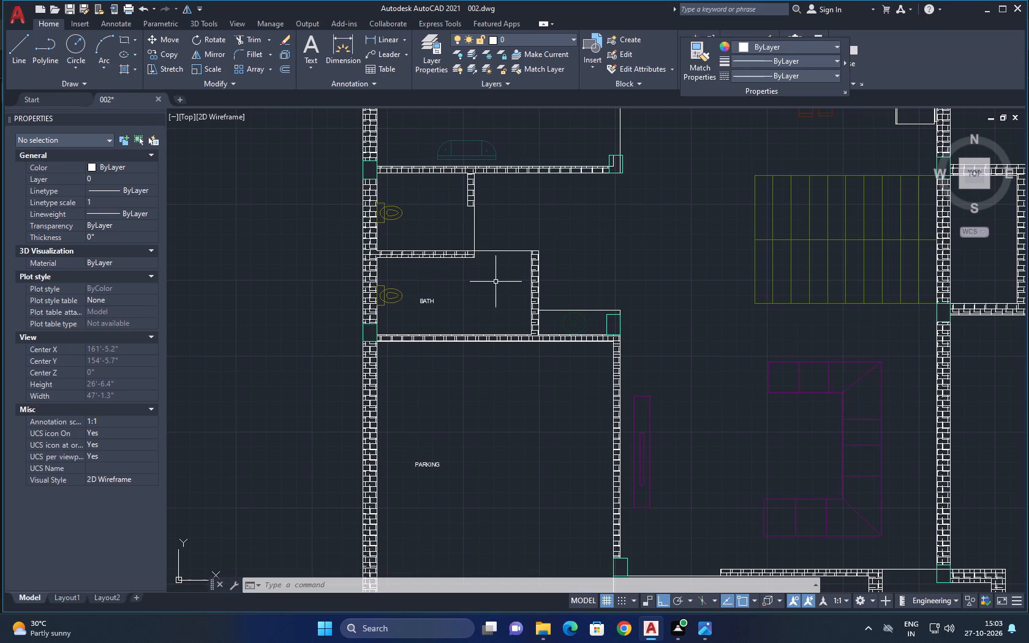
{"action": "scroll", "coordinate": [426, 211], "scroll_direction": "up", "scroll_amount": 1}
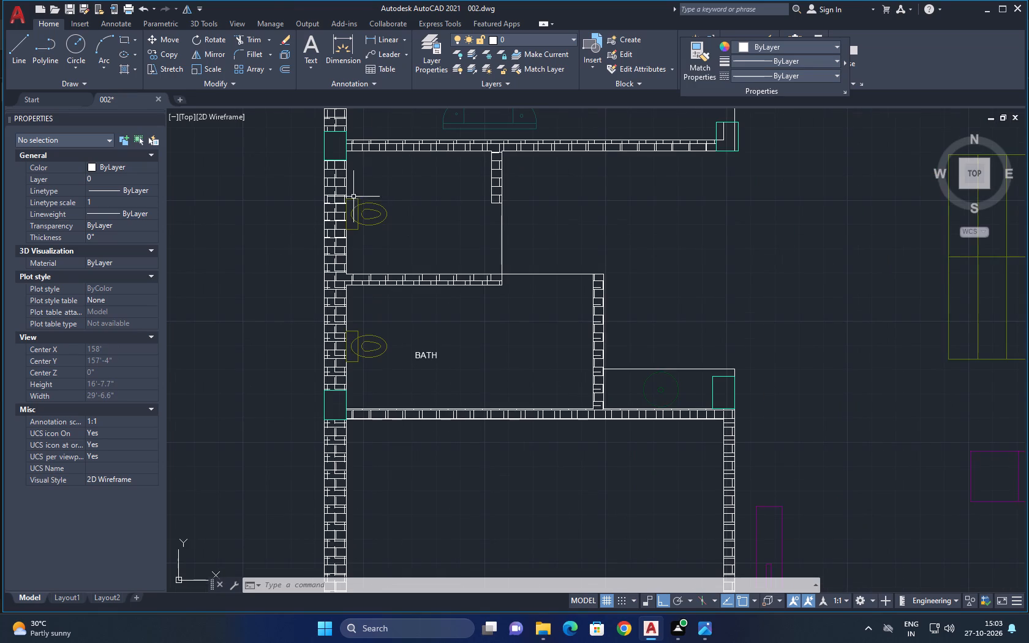
Add a multiline text label reading "W/C" beside the toilet fixture in the upper toilet room.
{"action": "left_click", "coordinate": [315, 51]}
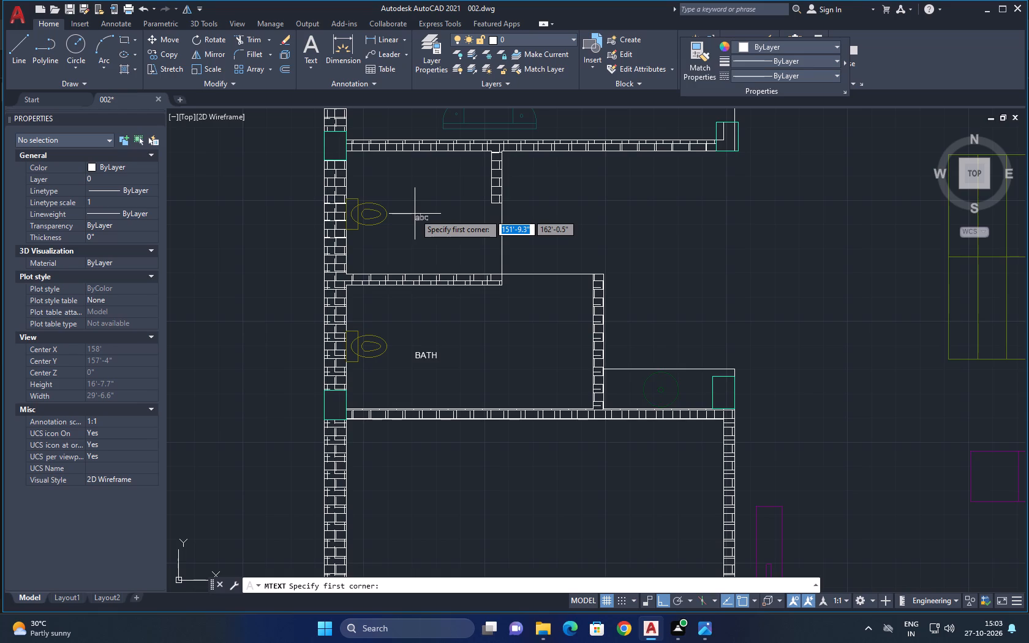
{"action": "left_click", "coordinate": [415, 194]}
{"action": "left_click", "coordinate": [436, 223]}
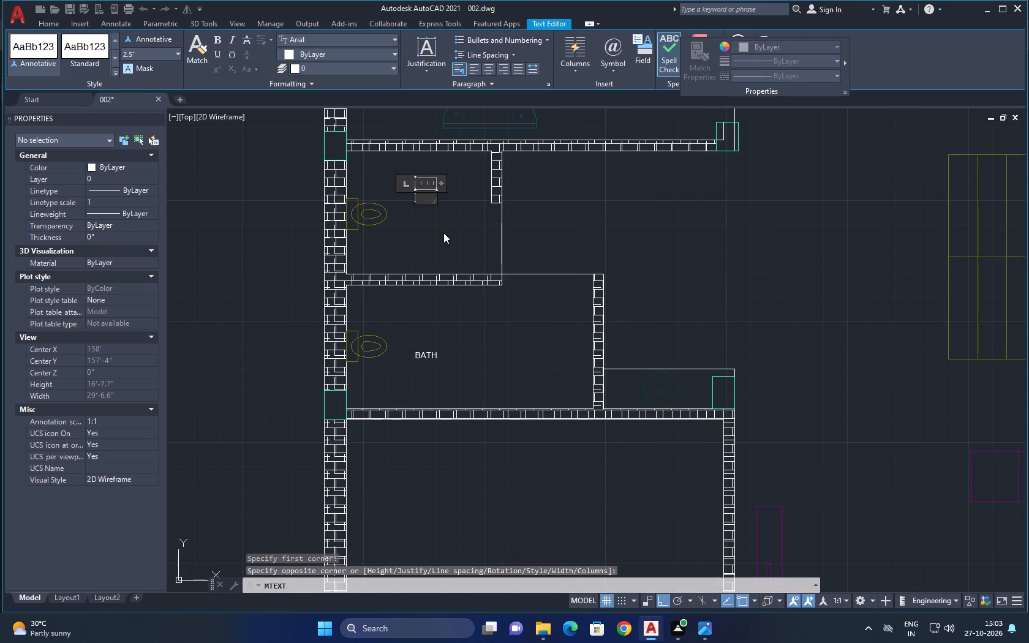
{"action": "key", "text": "w"}
{"action": "key", "text": "slash"}
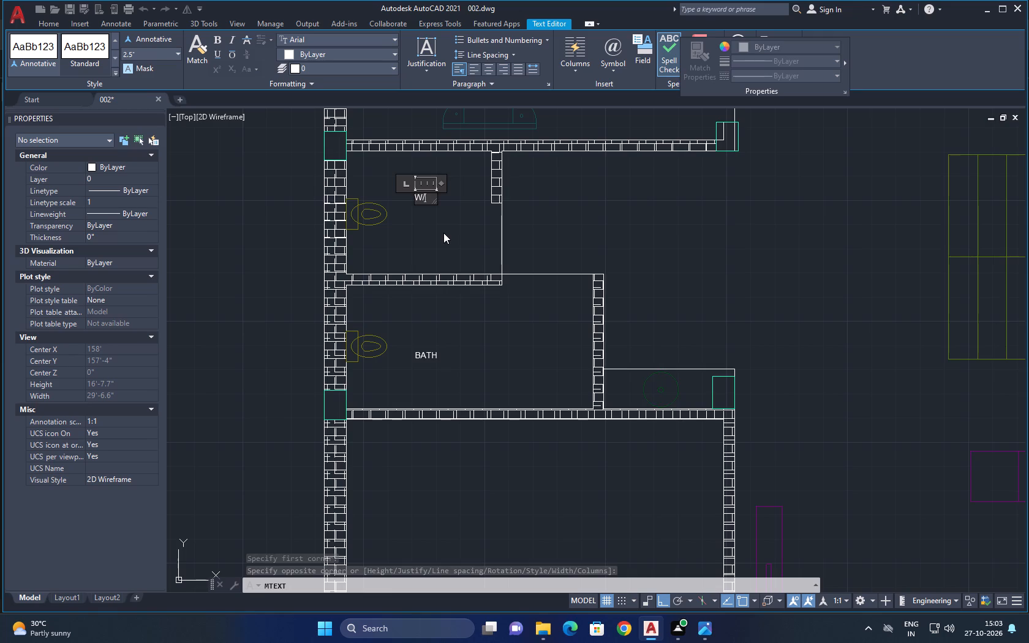
{"action": "key", "text": "c"}
{"action": "left_click", "coordinate": [443, 233]}
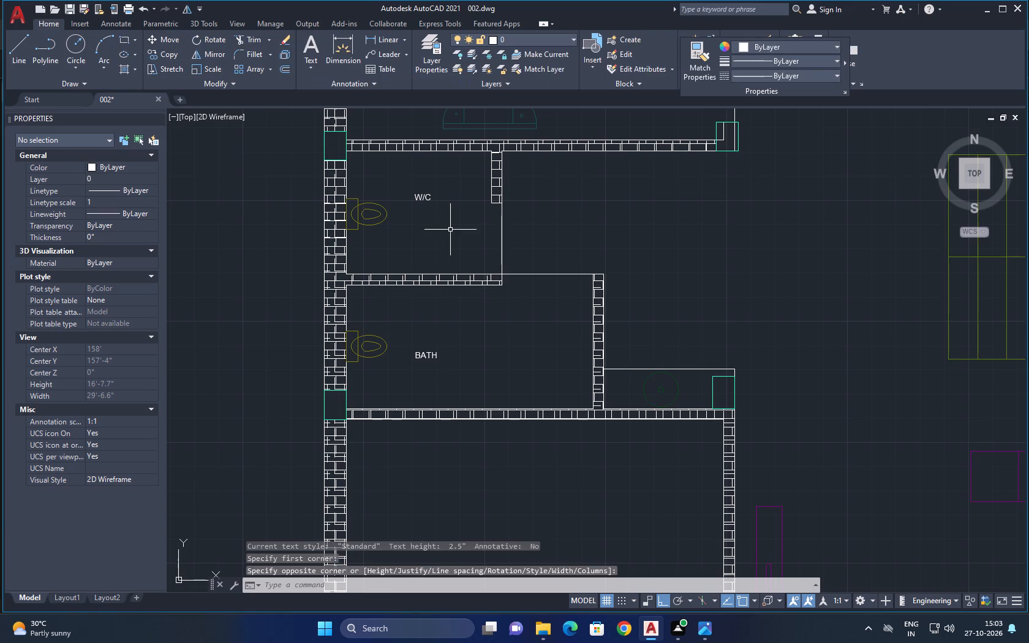
Add a multiline text label reading "BEDROOM" above the double bed in the room with the cupboards.
{"action": "scroll", "coordinate": [450, 230], "scroll_direction": "down", "scroll_amount": 1}
{"action": "middle_click_drag", "start_coordinate": [428, 260], "coordinate": [414, 399]}
{"action": "middle_click_drag", "start_coordinate": [455, 263], "coordinate": [466, 351]}
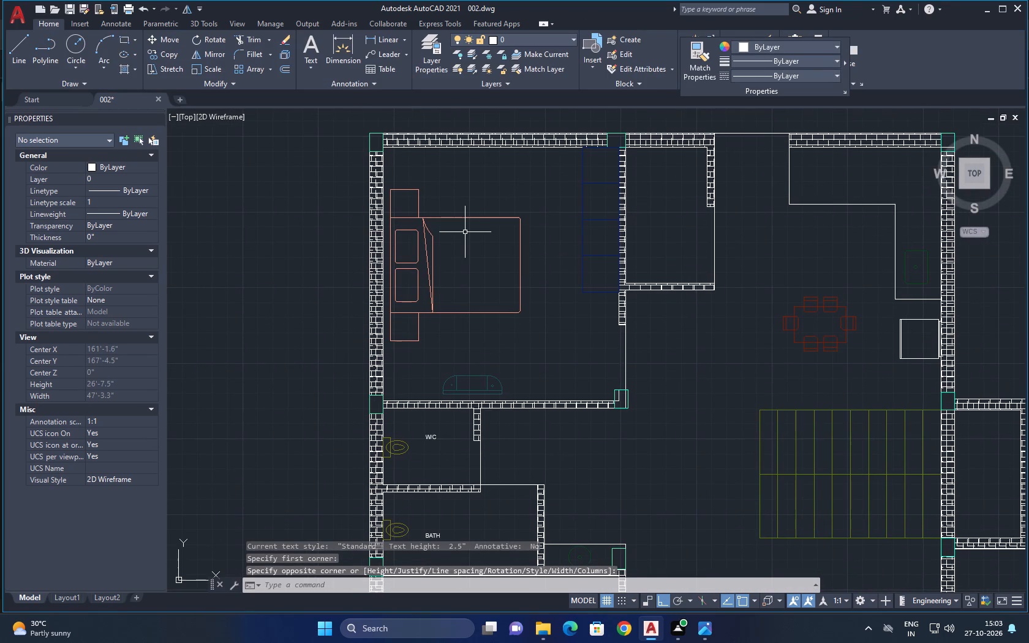
{"action": "left_click", "coordinate": [318, 39]}
{"action": "left_click", "coordinate": [440, 166]}
{"action": "left_click", "coordinate": [462, 197]}
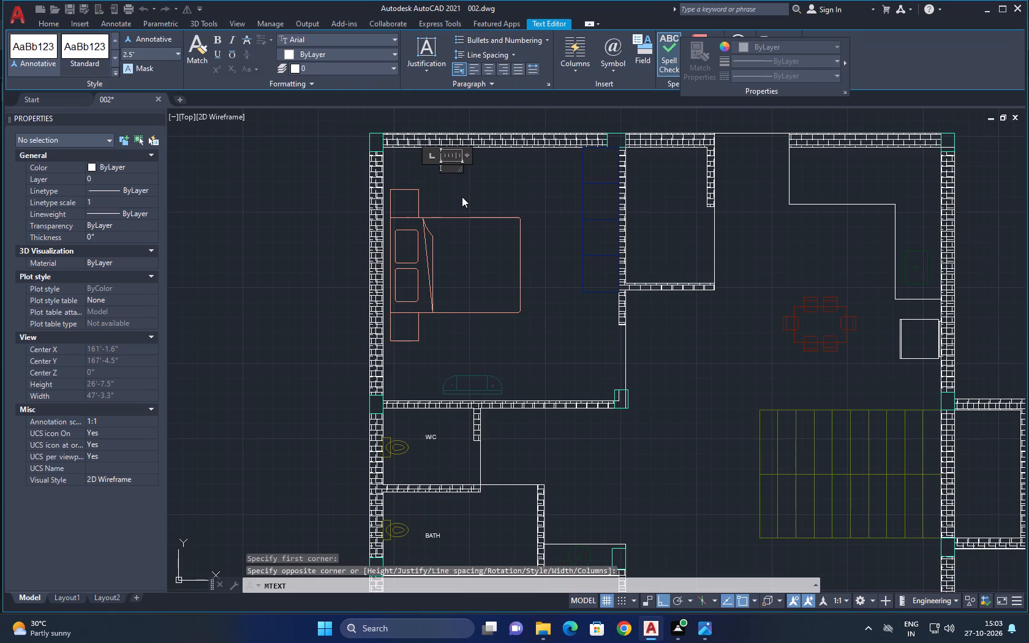
{"action": "type", "text": "BEDROOM"}
{"action": "left_click", "coordinate": [454, 197]}
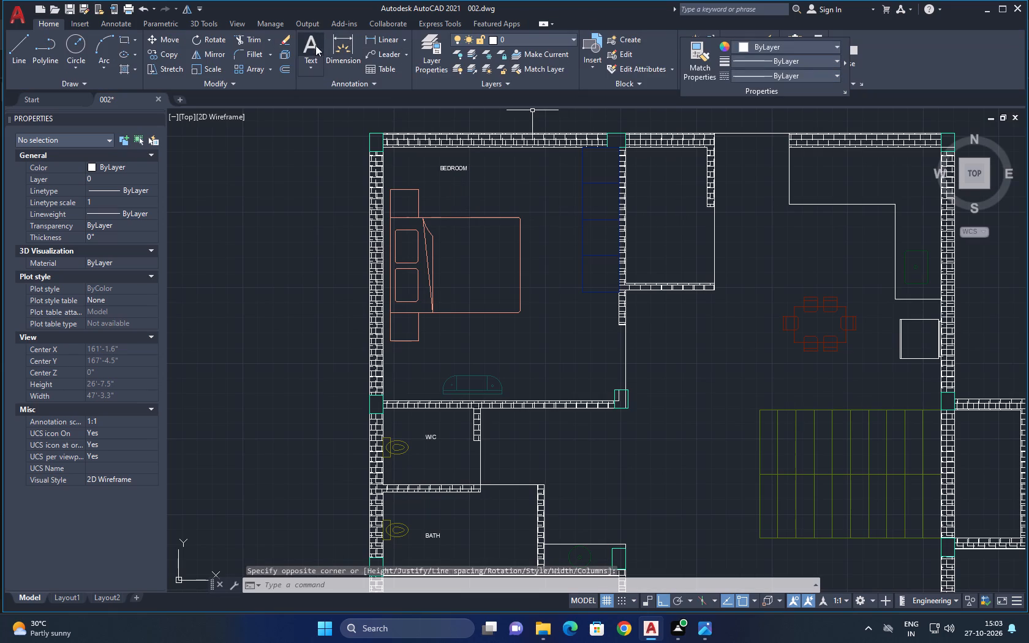
Add a multiline text label reading "STORE" inside the small empty room next to the bedroom.
{"action": "left_click", "coordinate": [315, 45]}
{"action": "left_click", "coordinate": [647, 182]}
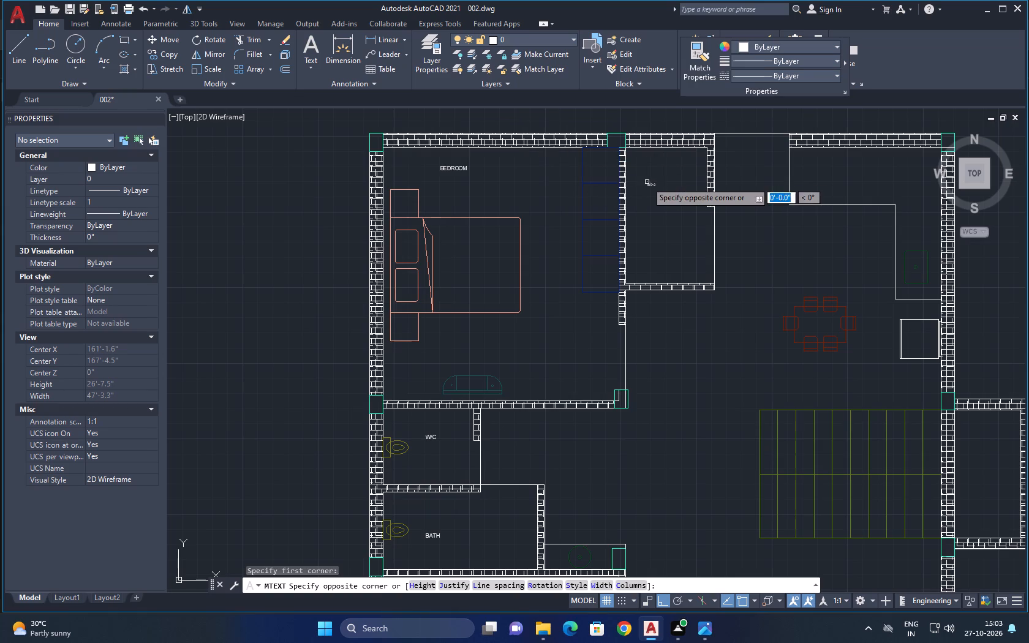
{"action": "left_click", "coordinate": [682, 204]}
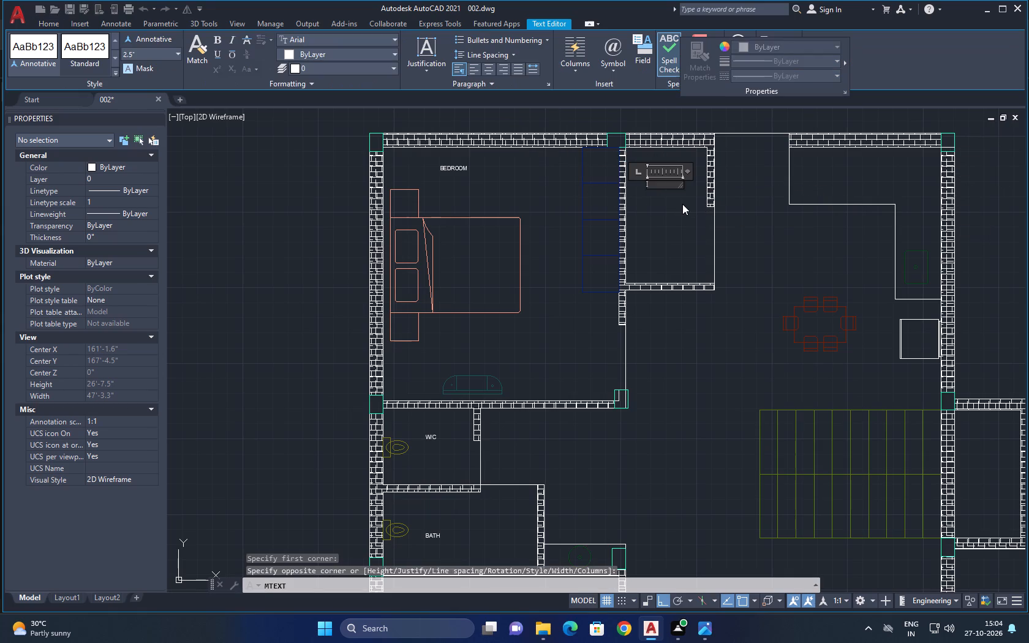
{"action": "type", "text": "STORE"}
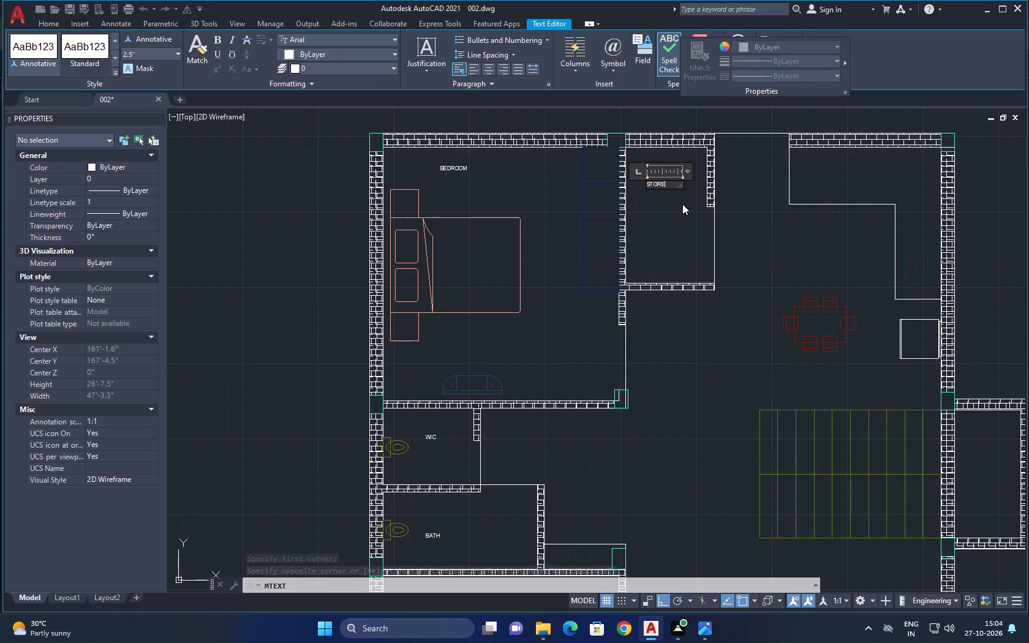
{"action": "left_click", "coordinate": [682, 204]}
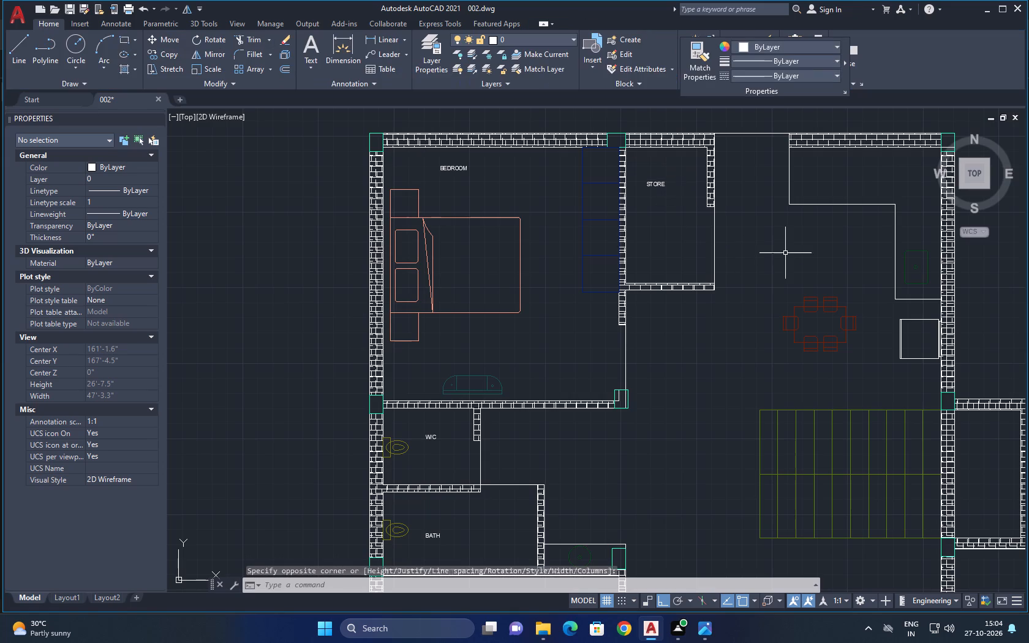
Add a multiline text label reading "KIT.DIN" in the open area above the dining table.
{"action": "middle_click_drag", "start_coordinate": [785, 253], "coordinate": [712, 211]}
{"action": "left_click", "coordinate": [306, 53]}
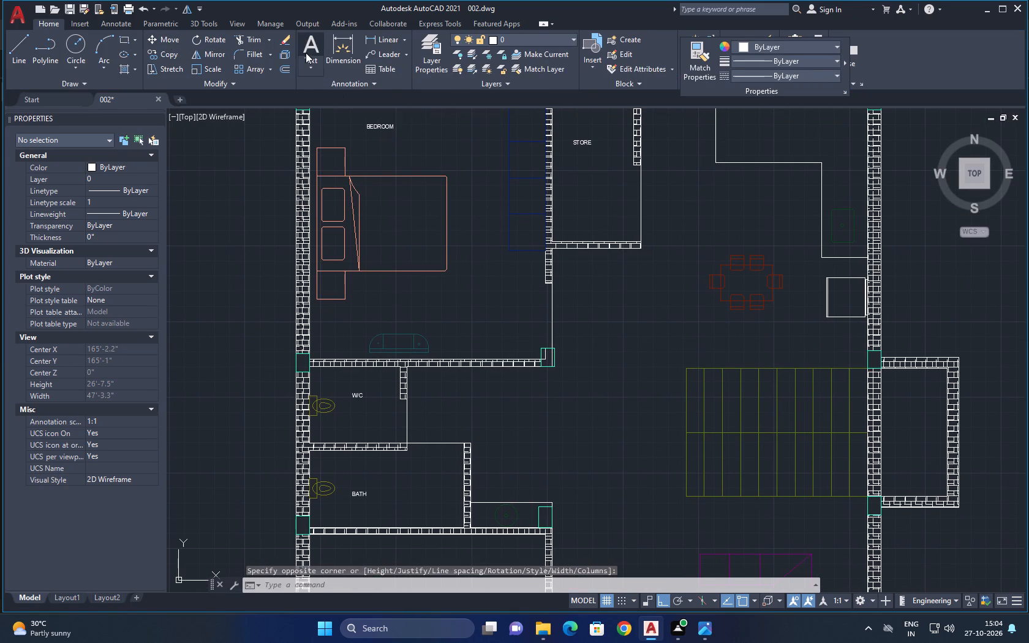
{"action": "left_click", "coordinate": [691, 196]}
{"action": "left_click", "coordinate": [769, 205]}
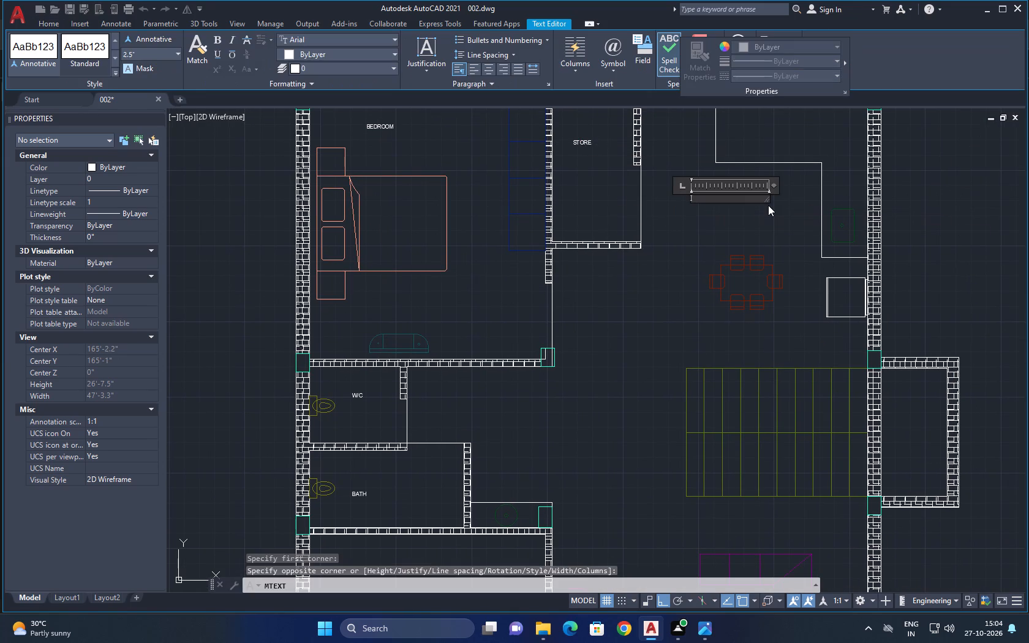
{"action": "type", "text": "KIT.DIN"}
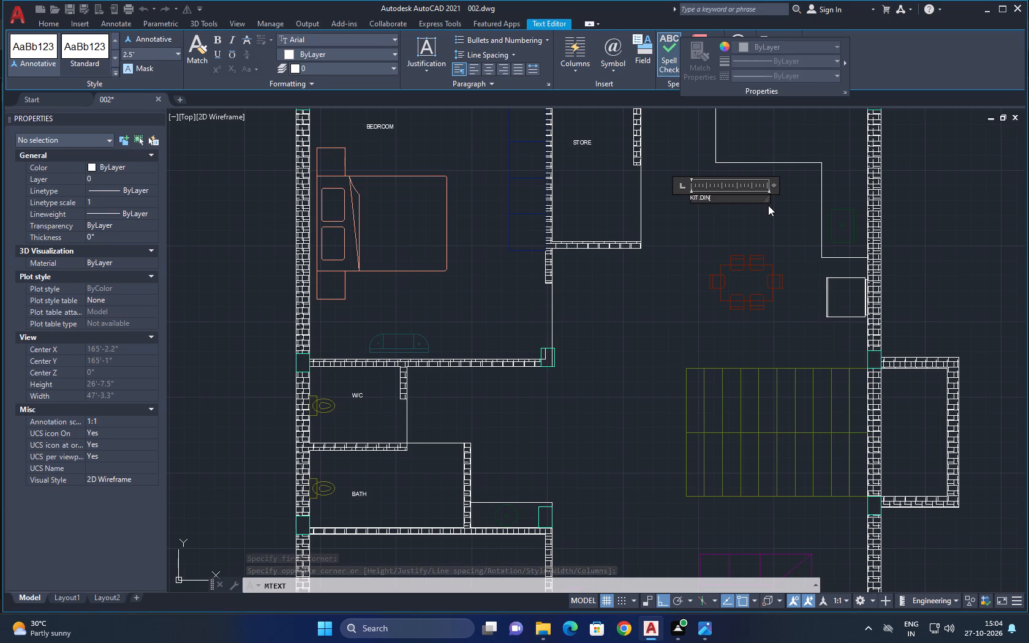
{"action": "left_click", "coordinate": [763, 220]}
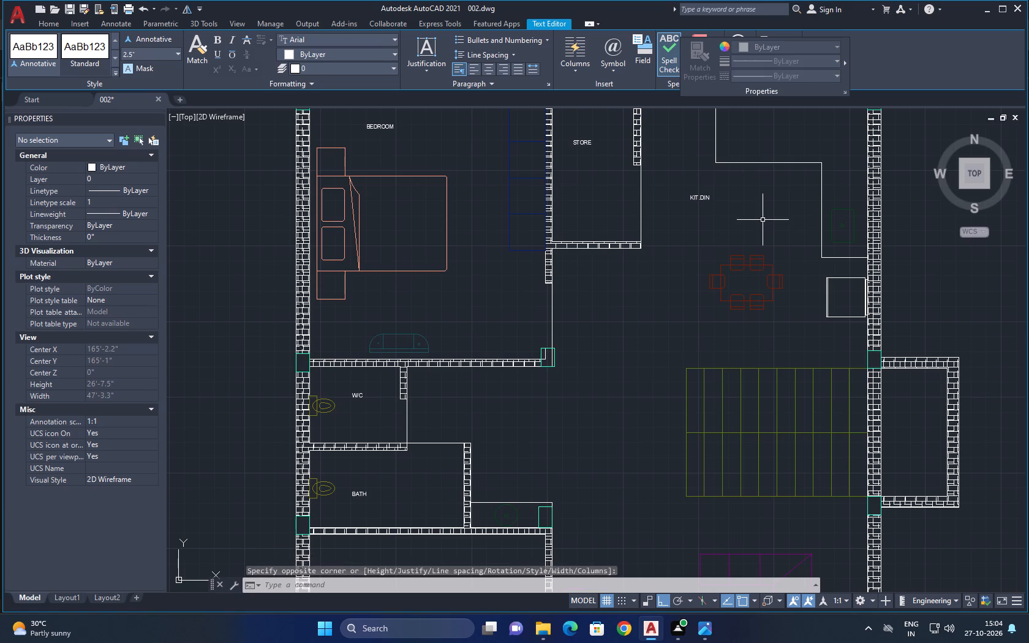
Add a multiline text label reading "HALL" between the TV unit and the sofa set.
{"action": "scroll", "coordinate": [750, 234], "scroll_direction": "down", "scroll_amount": 2}
{"action": "middle_click_drag", "start_coordinate": [750, 234], "coordinate": [675, 132]}
{"action": "scroll", "coordinate": [635, 307], "scroll_direction": "up", "scroll_amount": 2}
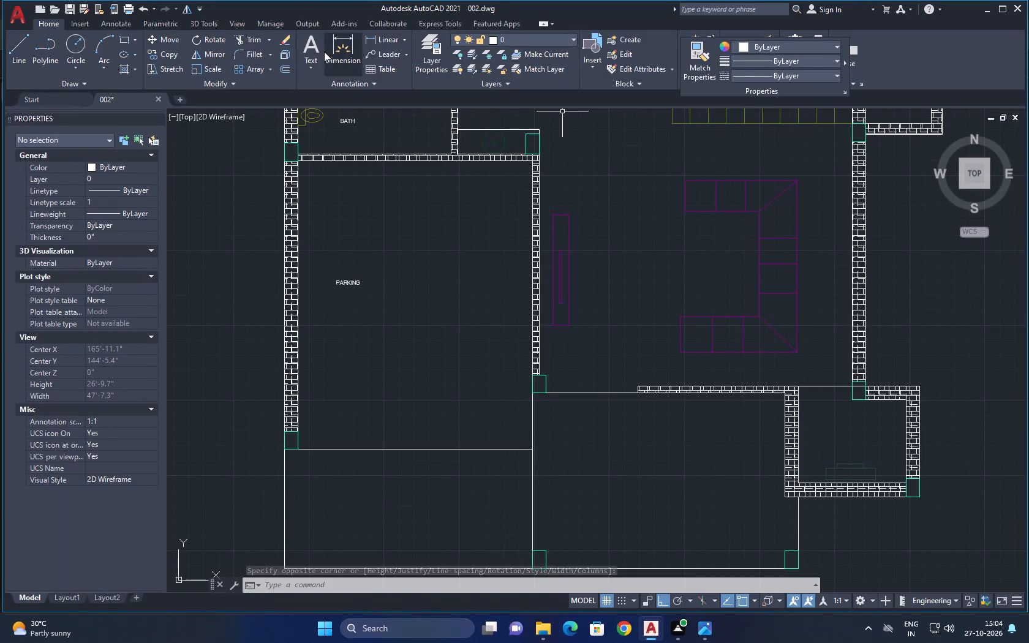
{"action": "left_click", "coordinate": [307, 44]}
{"action": "left_click", "coordinate": [608, 253]}
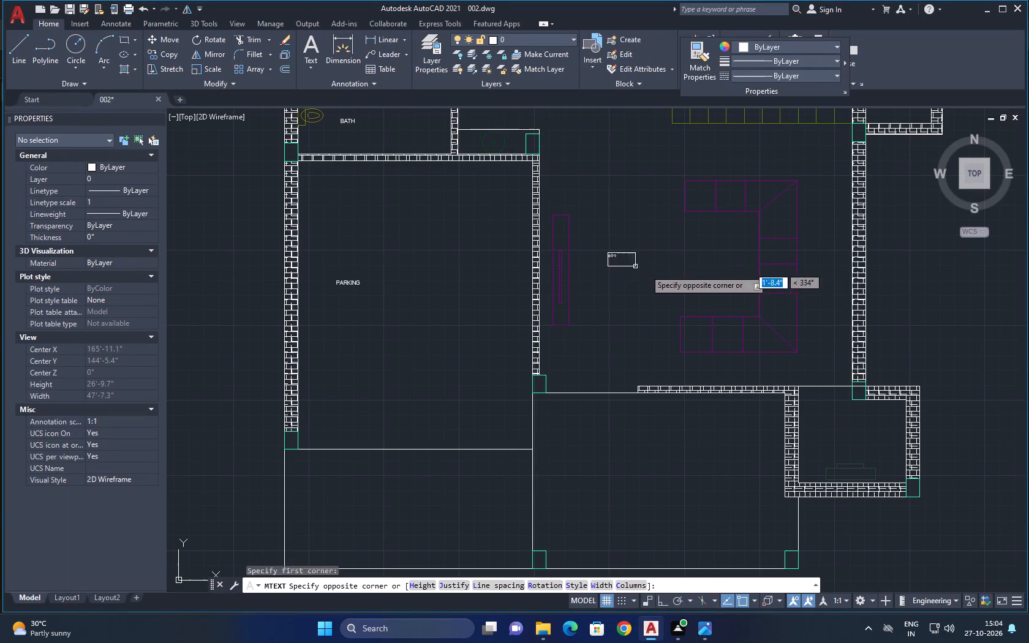
{"action": "left_click", "coordinate": [714, 282]}
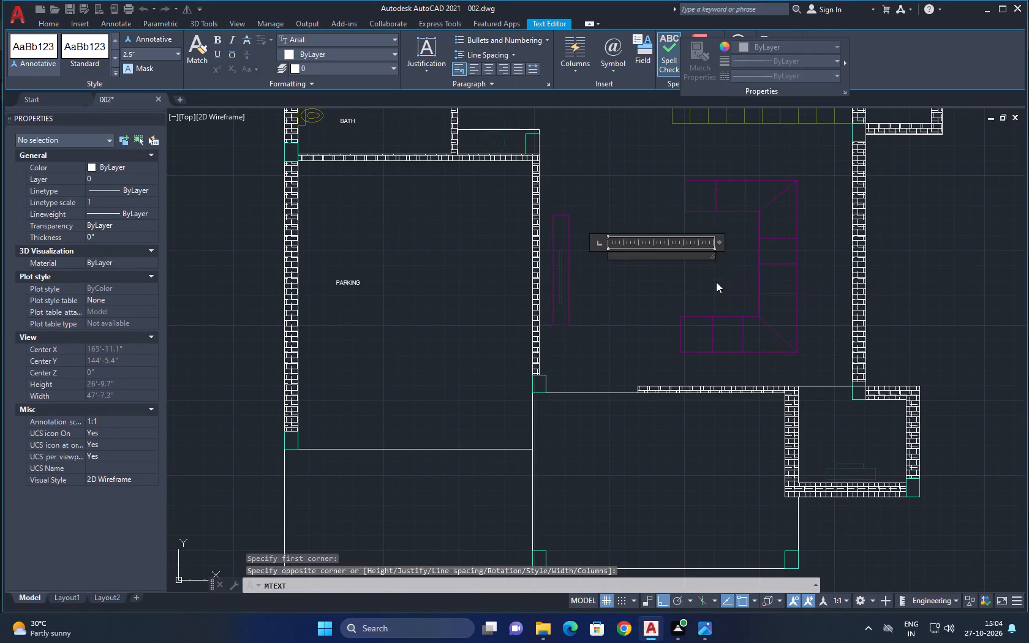
{"action": "type", "text": "HALL"}
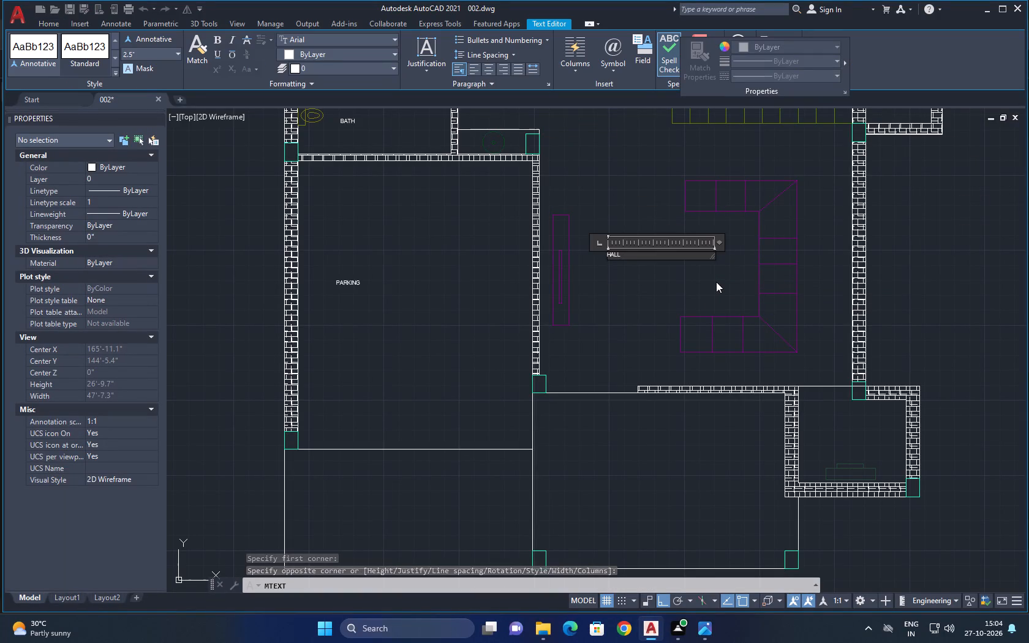
{"action": "left_click", "coordinate": [667, 287]}
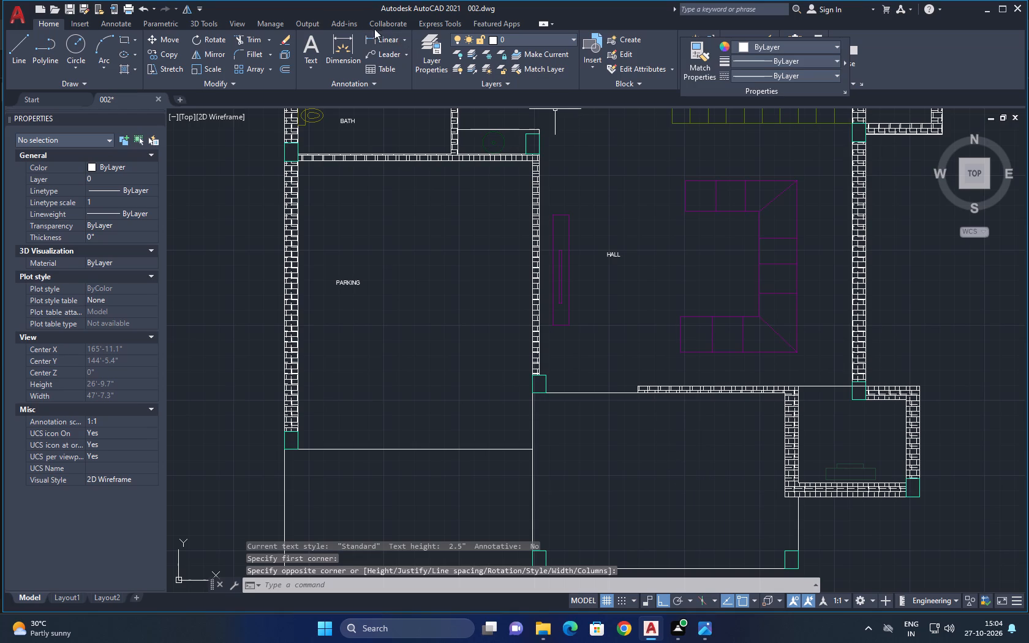
Add a multiline text label reading "OTLA" in the open front area below the hall.
{"action": "left_click", "coordinate": [316, 50]}
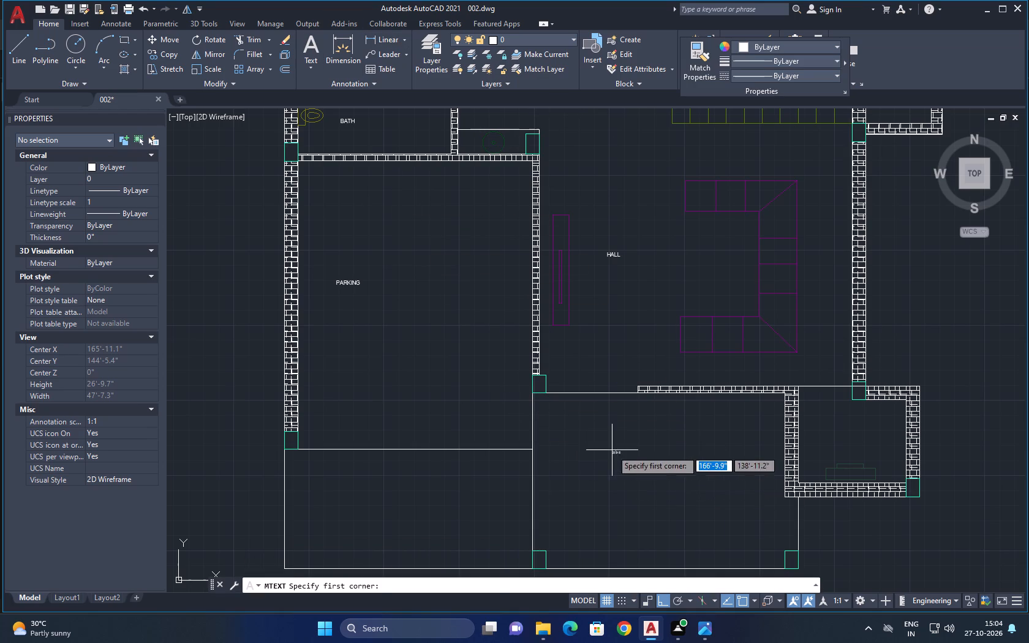
{"action": "left_click", "coordinate": [612, 450]}
{"action": "left_click", "coordinate": [705, 462]}
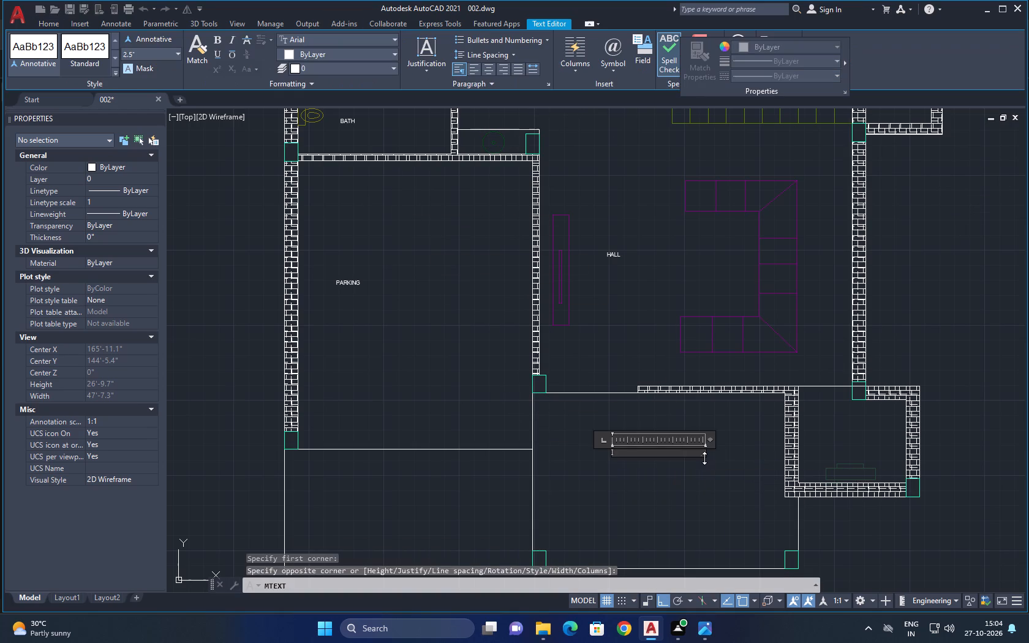
{"action": "type", "text": "OTLA"}
{"action": "left_click", "coordinate": [705, 489]}
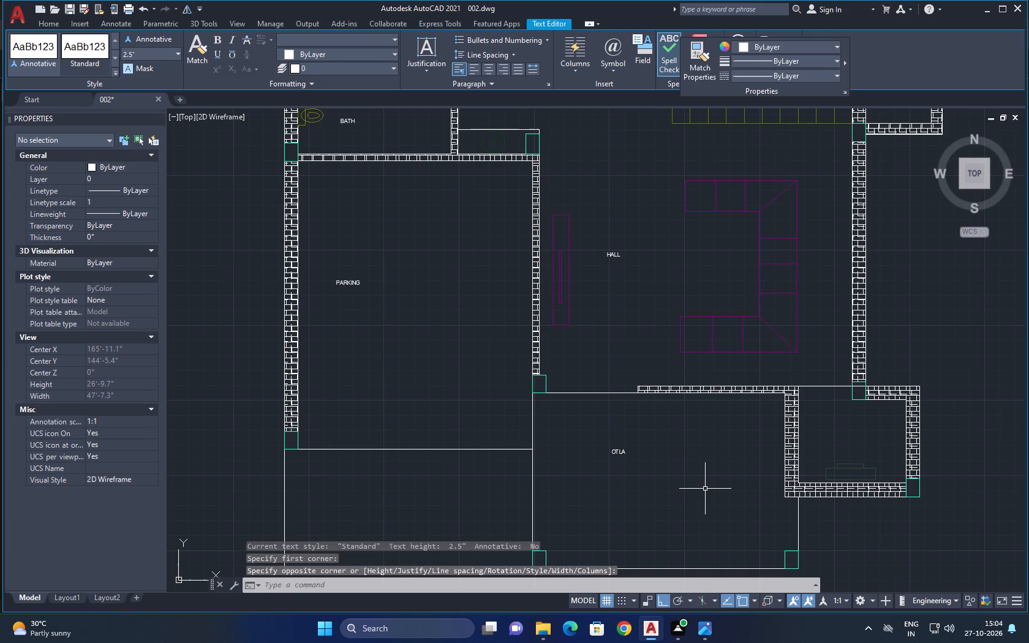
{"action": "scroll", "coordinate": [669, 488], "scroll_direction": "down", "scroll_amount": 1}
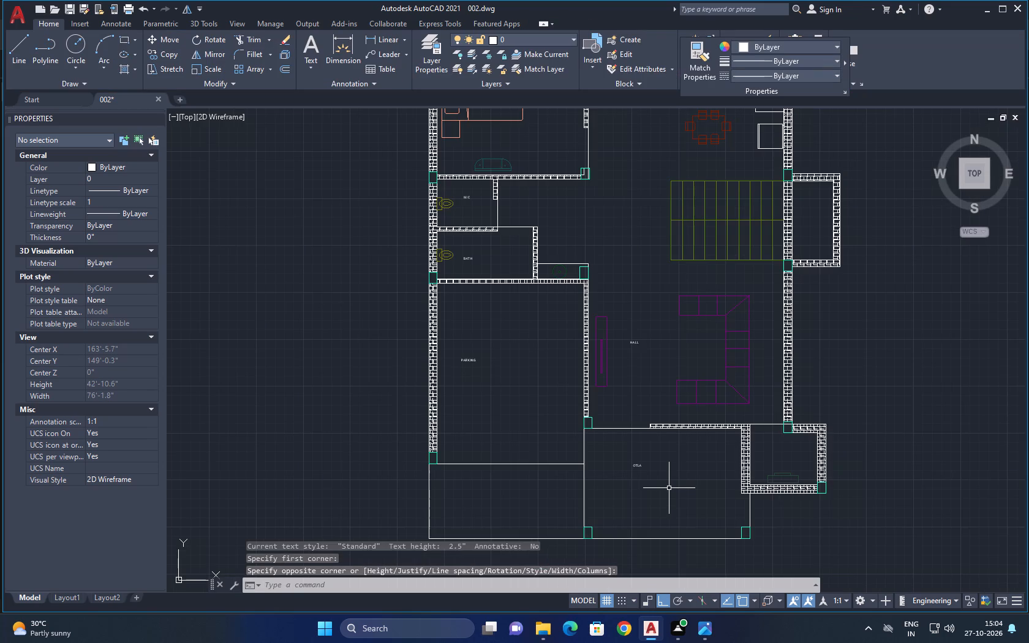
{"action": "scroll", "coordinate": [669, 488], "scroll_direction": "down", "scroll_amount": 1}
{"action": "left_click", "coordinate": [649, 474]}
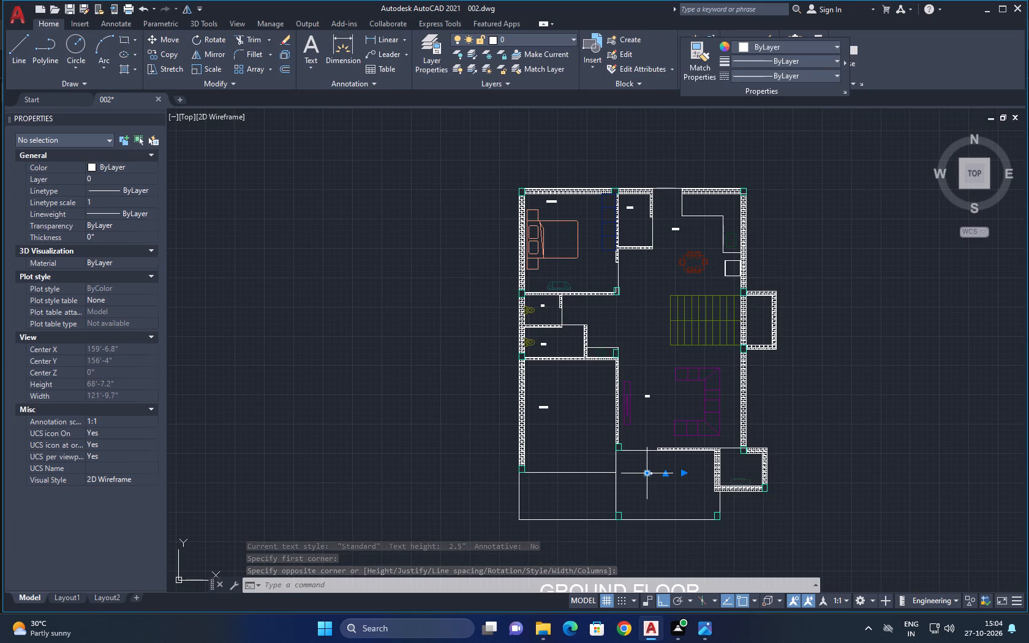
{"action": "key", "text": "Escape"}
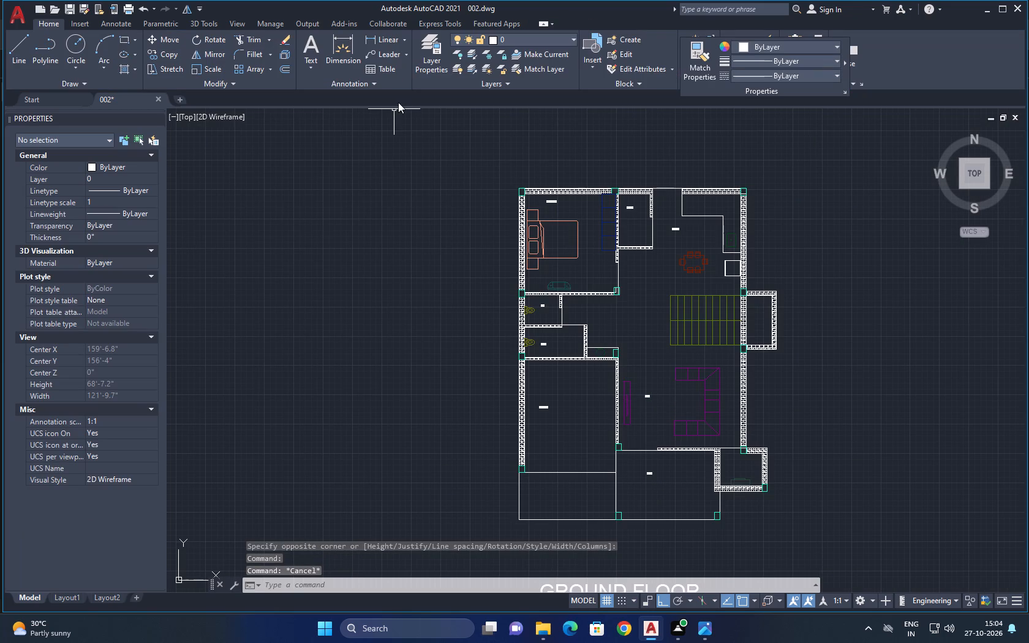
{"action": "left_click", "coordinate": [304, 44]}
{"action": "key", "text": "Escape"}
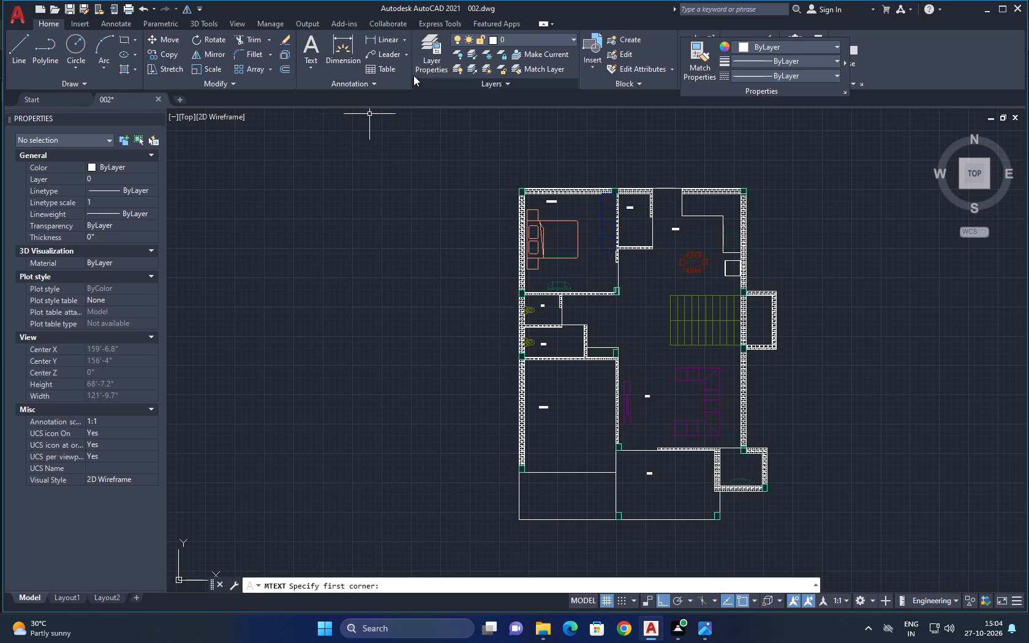
Create a new layer named TEXT and set its colour to index 228.
{"action": "left_click", "coordinate": [424, 59]}
{"action": "left_click", "coordinate": [301, 150]}
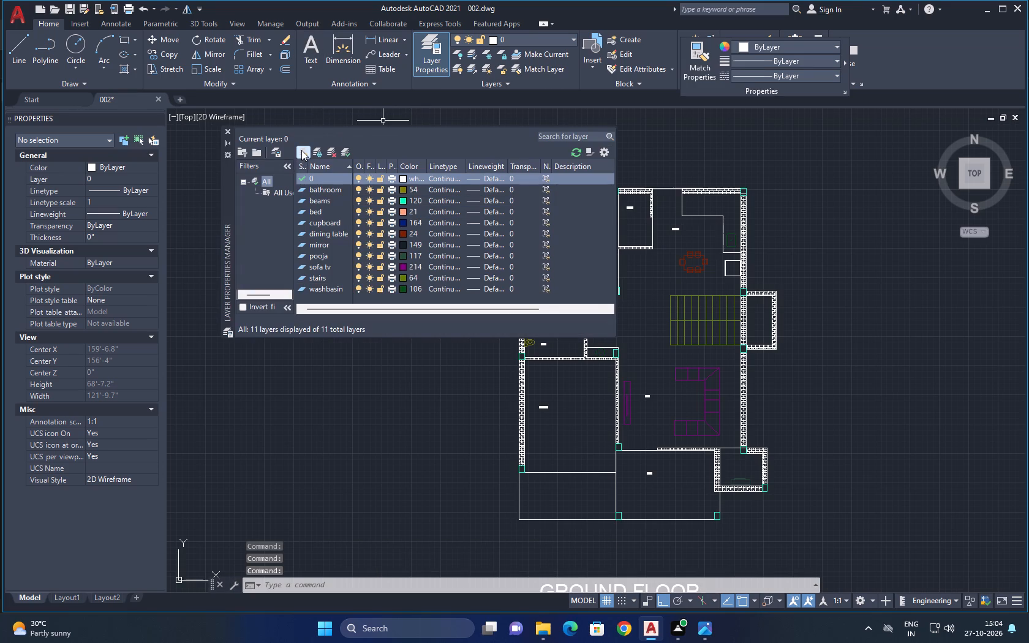
{"action": "type", "text": "TE"}
{"action": "type", "text": "XT"}
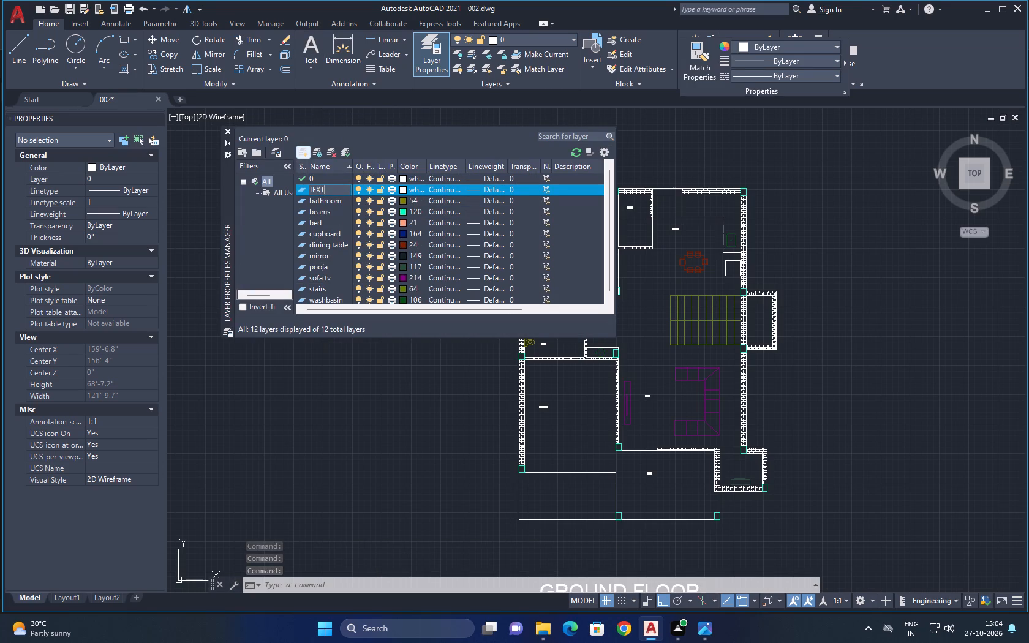
{"action": "left_click", "coordinate": [401, 193]}
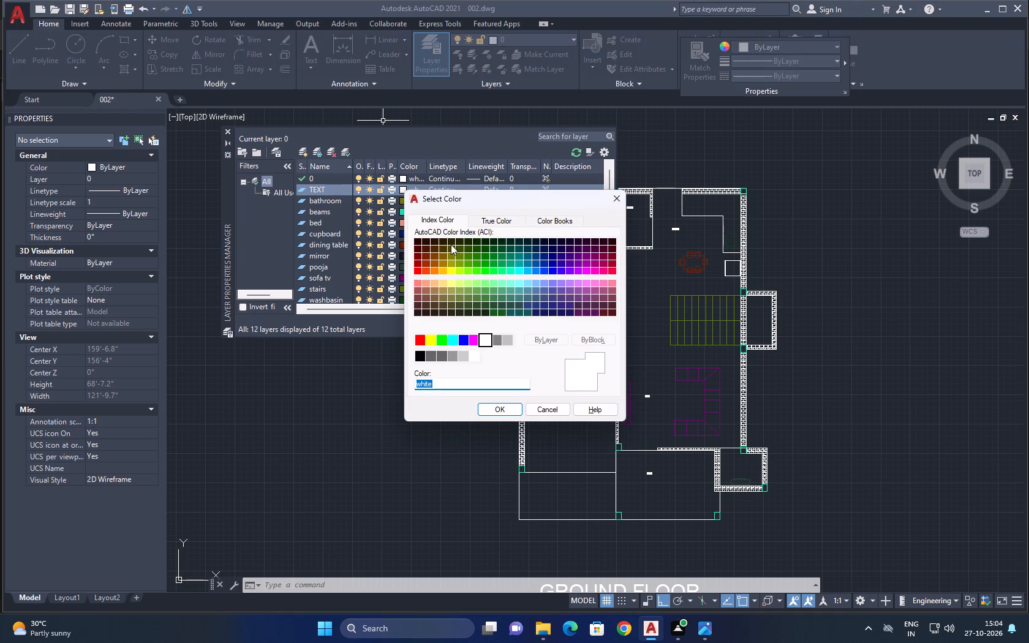
{"action": "left_click", "coordinate": [594, 243]}
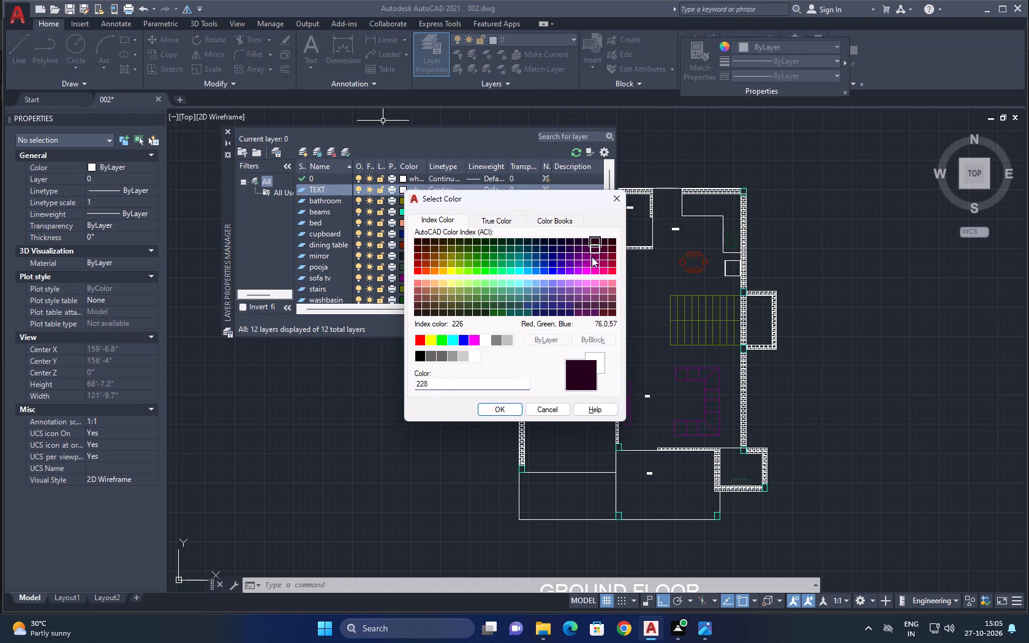
{"action": "left_click", "coordinate": [514, 408]}
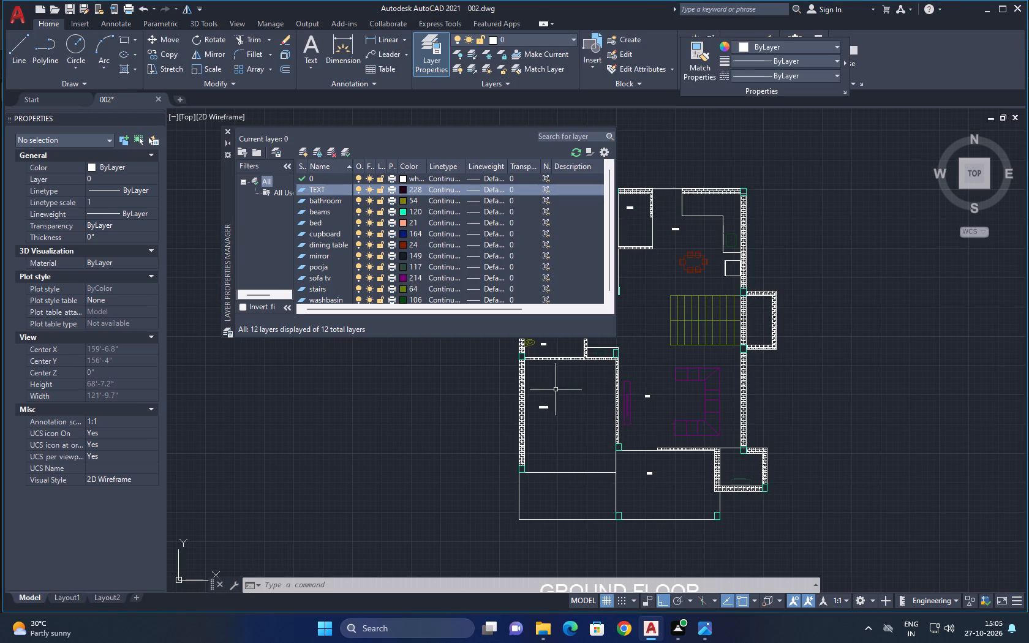
{"action": "left_click", "coordinate": [231, 130]}
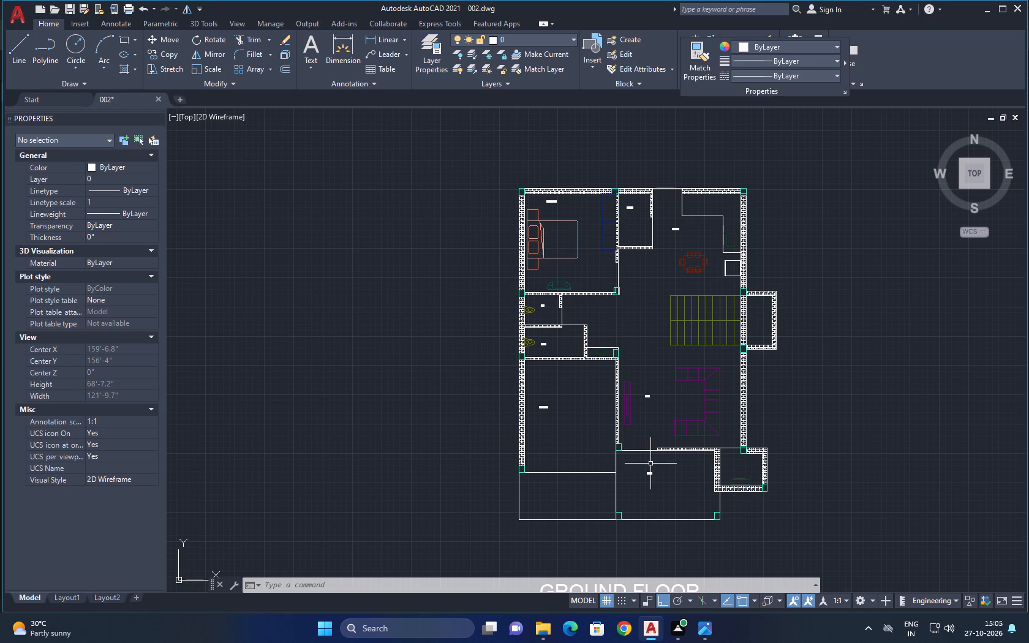
Assign all eight room labels, from OTLA and PARKING up to BEDROOM, STORE and KIT.DIN, to the TEXT layer.
{"action": "left_click", "coordinate": [650, 475]}
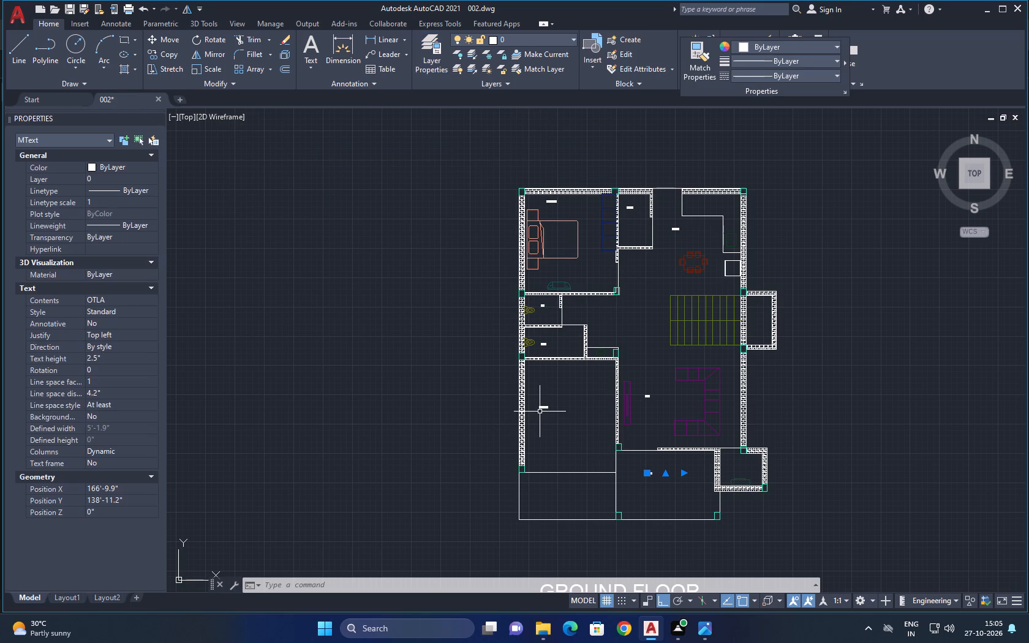
{"action": "left_click", "coordinate": [543, 407]}
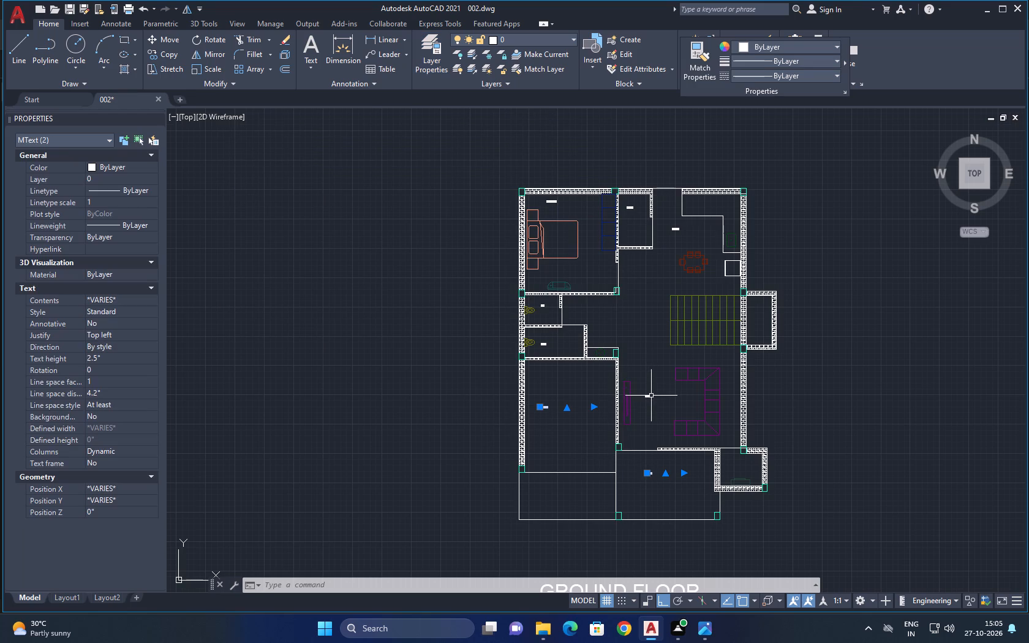
{"action": "left_click", "coordinate": [650, 396]}
{"action": "left_click", "coordinate": [544, 345]}
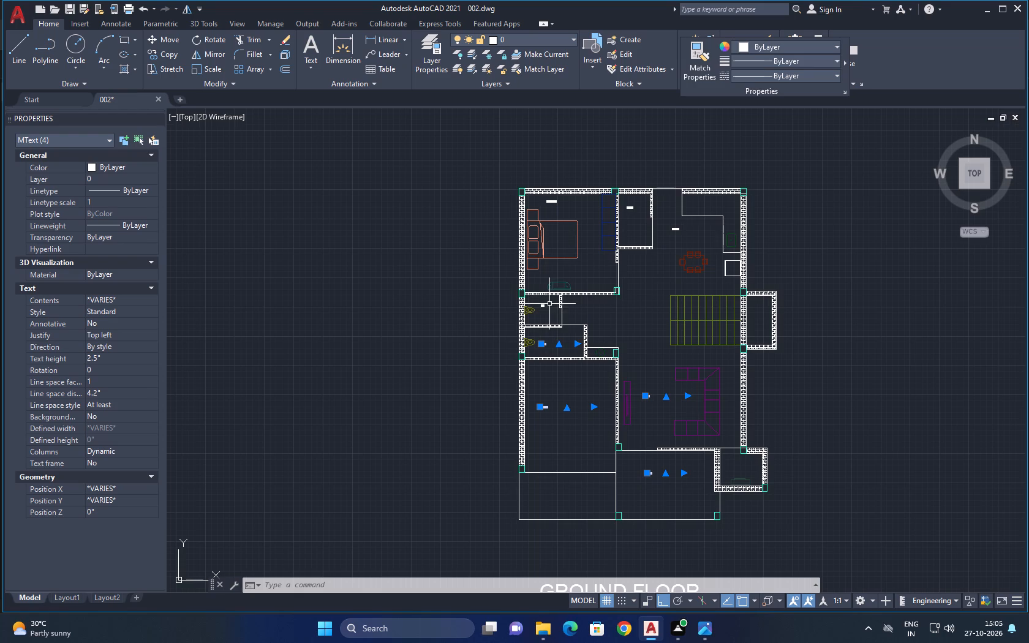
{"action": "left_click", "coordinate": [545, 307]}
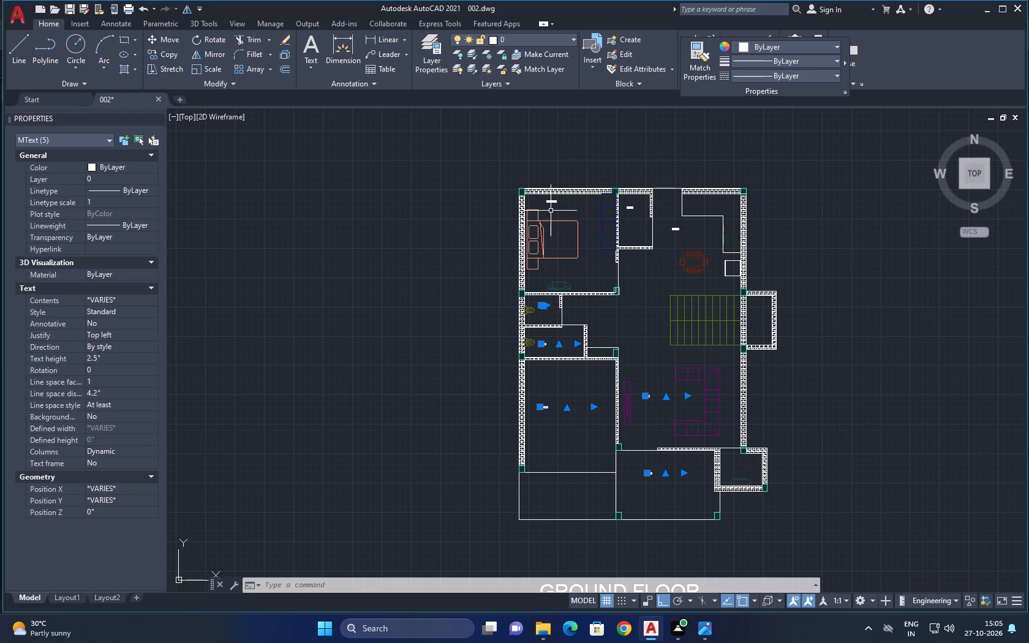
{"action": "left_click", "coordinate": [546, 204]}
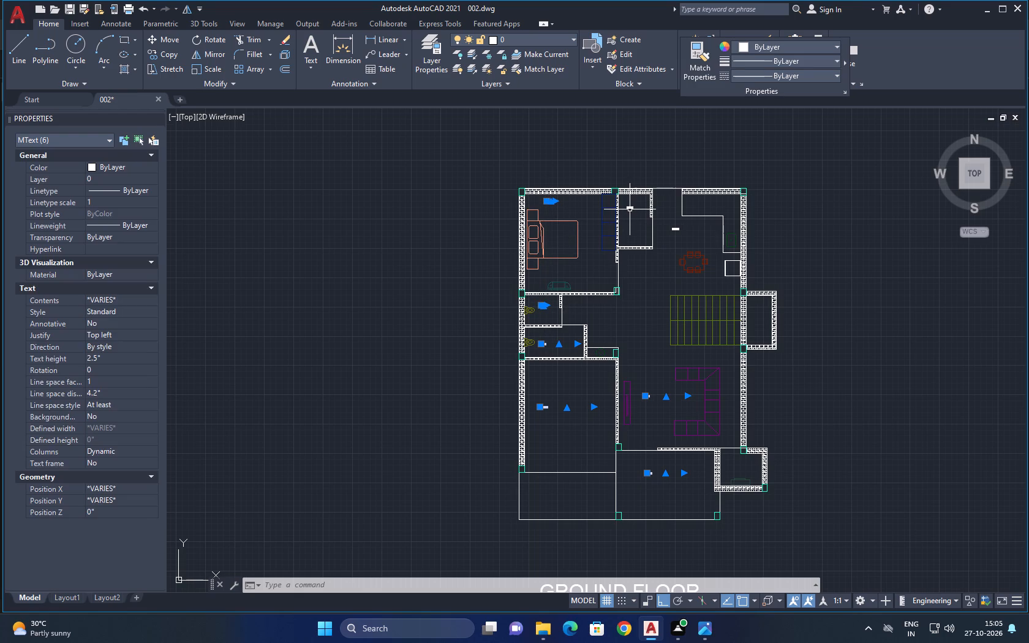
{"action": "left_click", "coordinate": [630, 209]}
{"action": "left_click", "coordinate": [674, 233]}
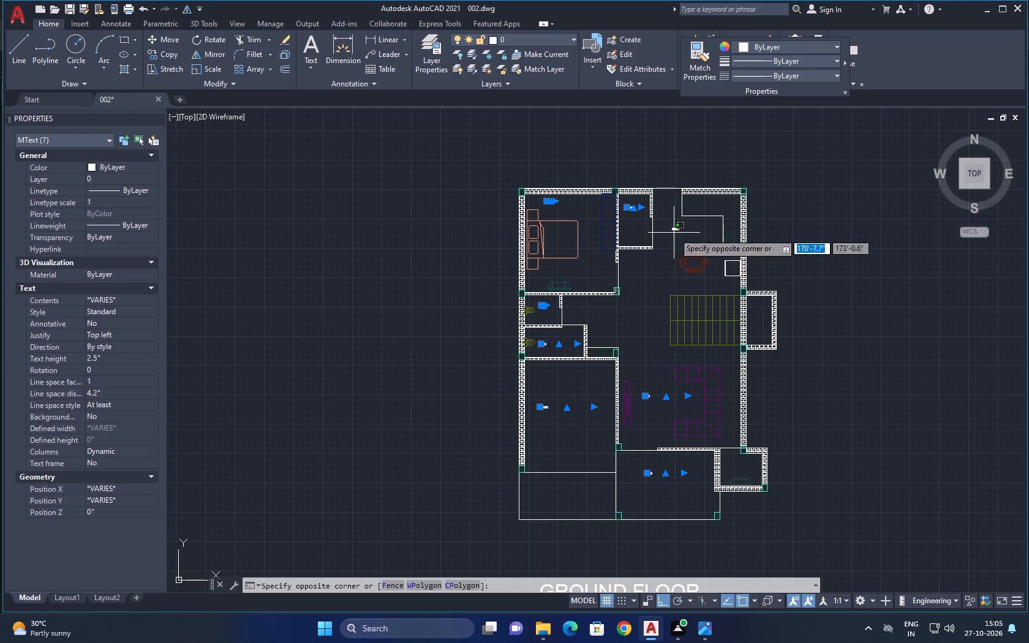
{"action": "left_click", "coordinate": [672, 228]}
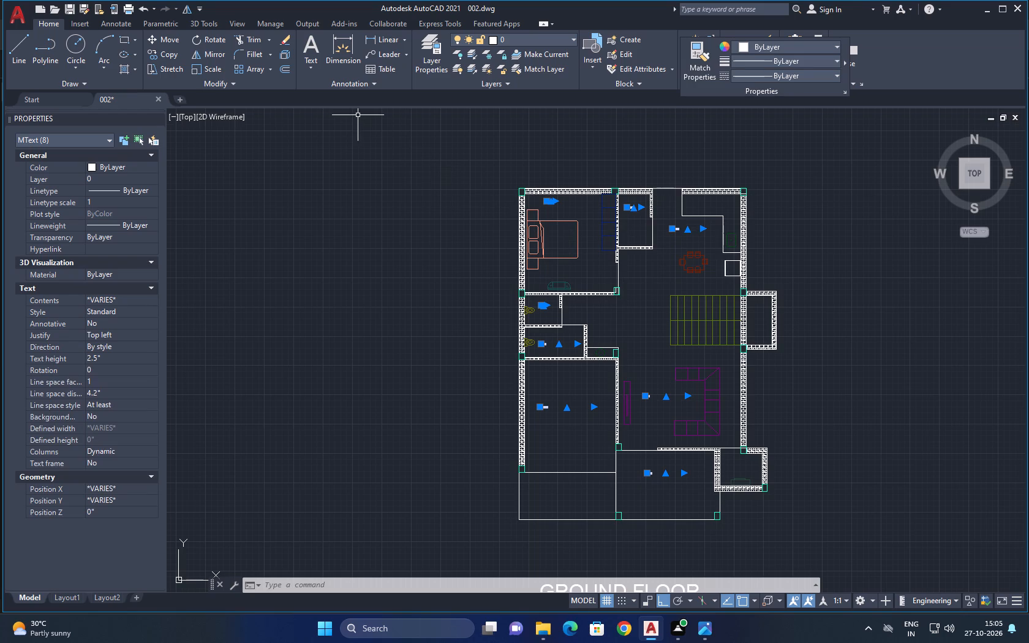
{"action": "left_click", "coordinate": [130, 179]}
{"action": "left_click", "coordinate": [132, 179]}
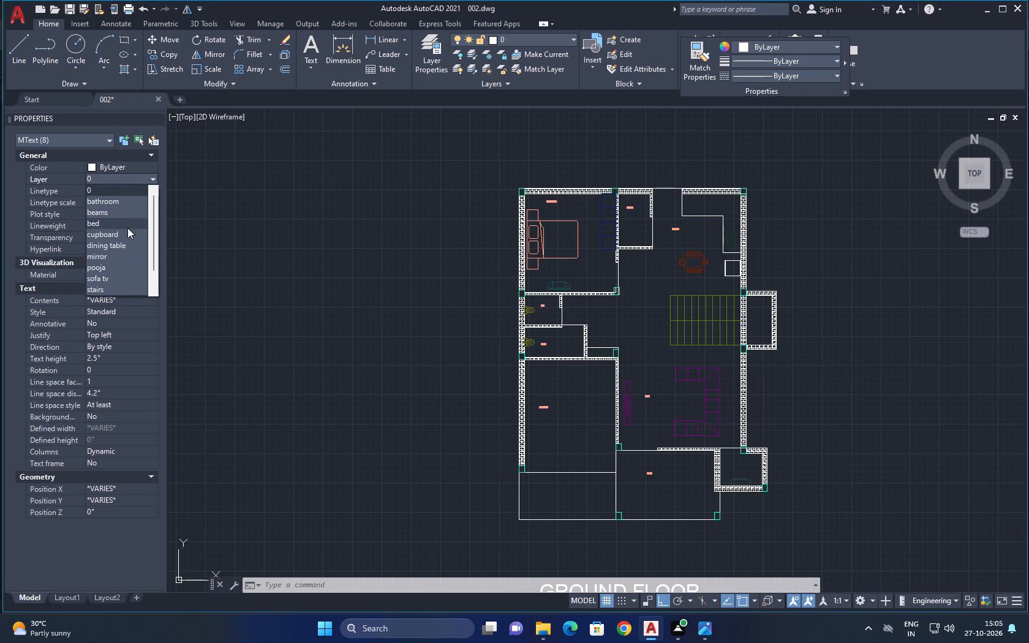
{"action": "scroll", "coordinate": [132, 245], "scroll_direction": "down", "scroll_amount": 3}
{"action": "left_click", "coordinate": [126, 279]}
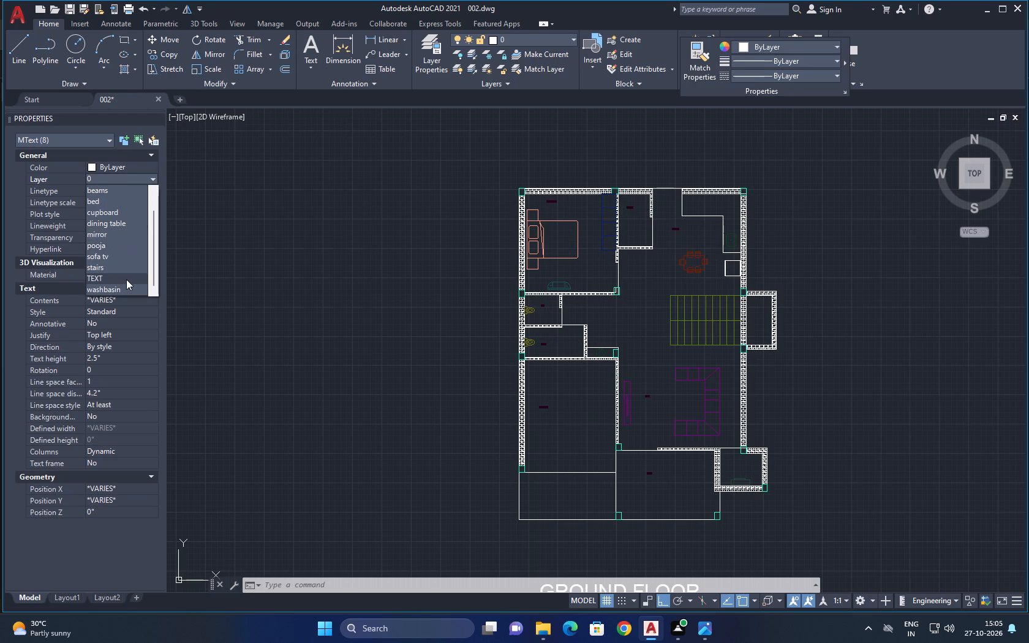
Set the text height of the eight selected room labels to 9".
{"action": "left_click", "coordinate": [130, 360]}
{"action": "key", "text": "9"}
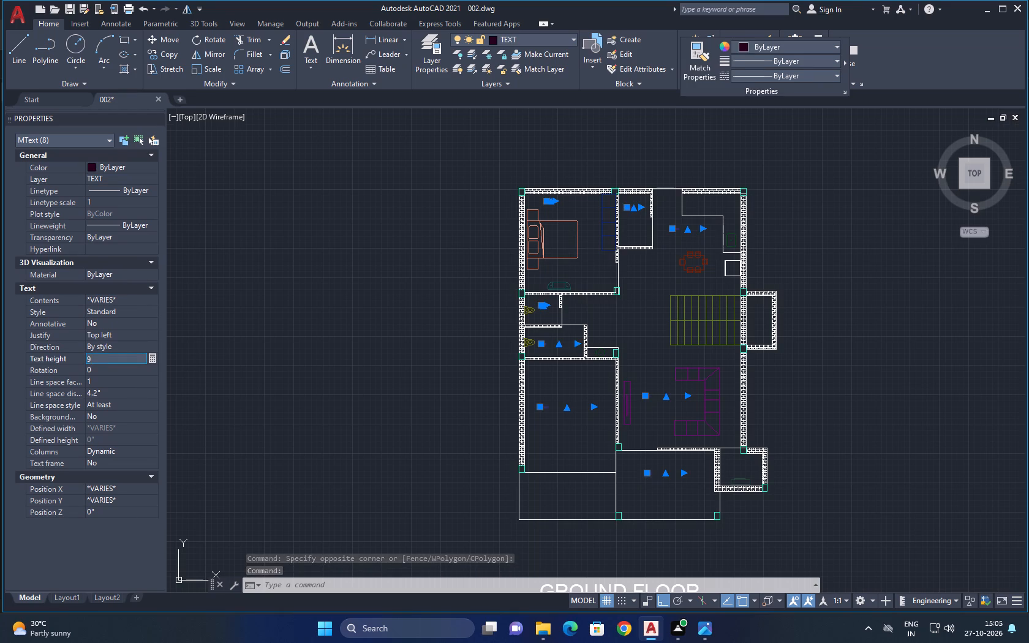
{"action": "key", "text": "shift+quotedbl"}
{"action": "key", "text": "Return"}
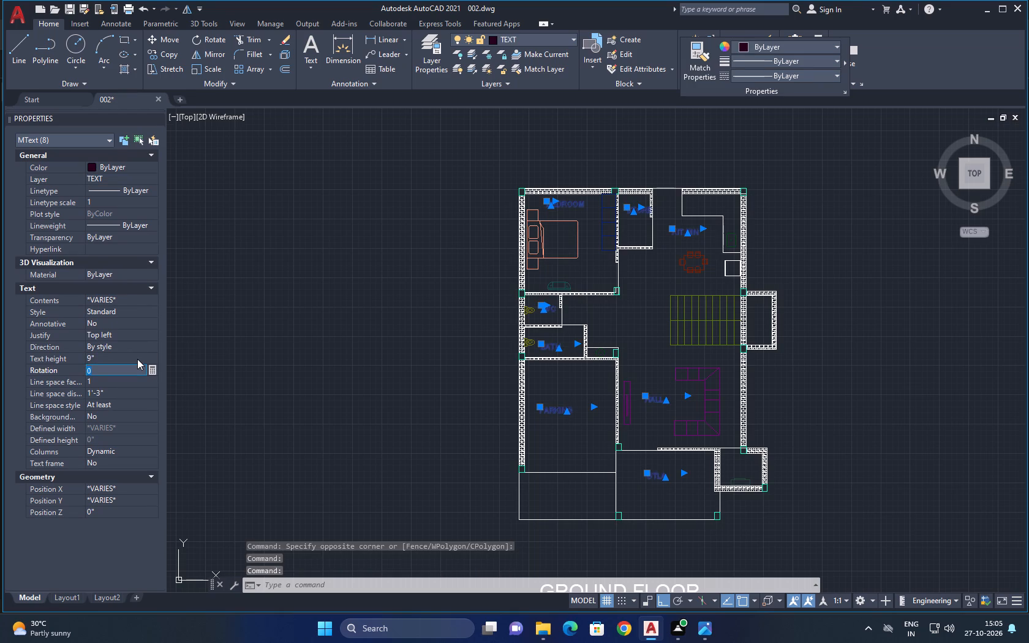
{"action": "key", "text": "Escape"}
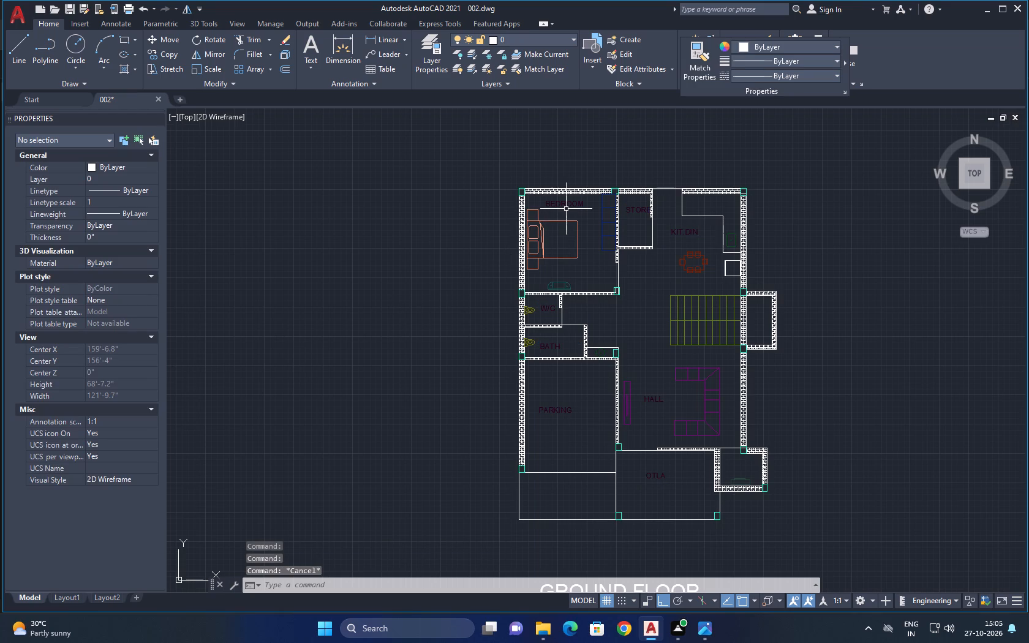
Change the TEXT layer's colour to index 134.
{"action": "left_click", "coordinate": [504, 37]}
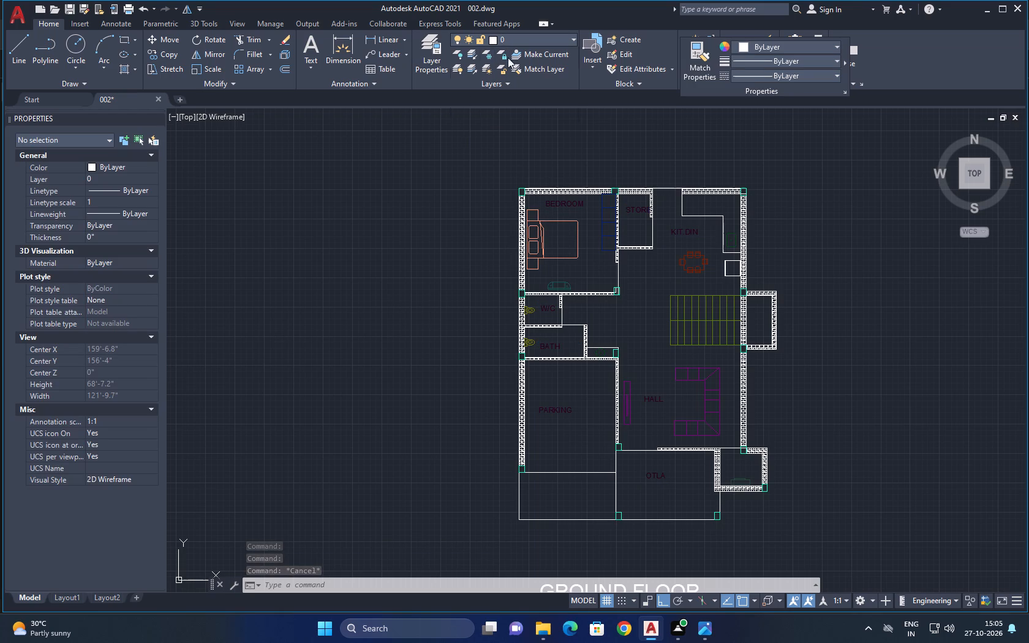
{"action": "left_click", "coordinate": [499, 201]}
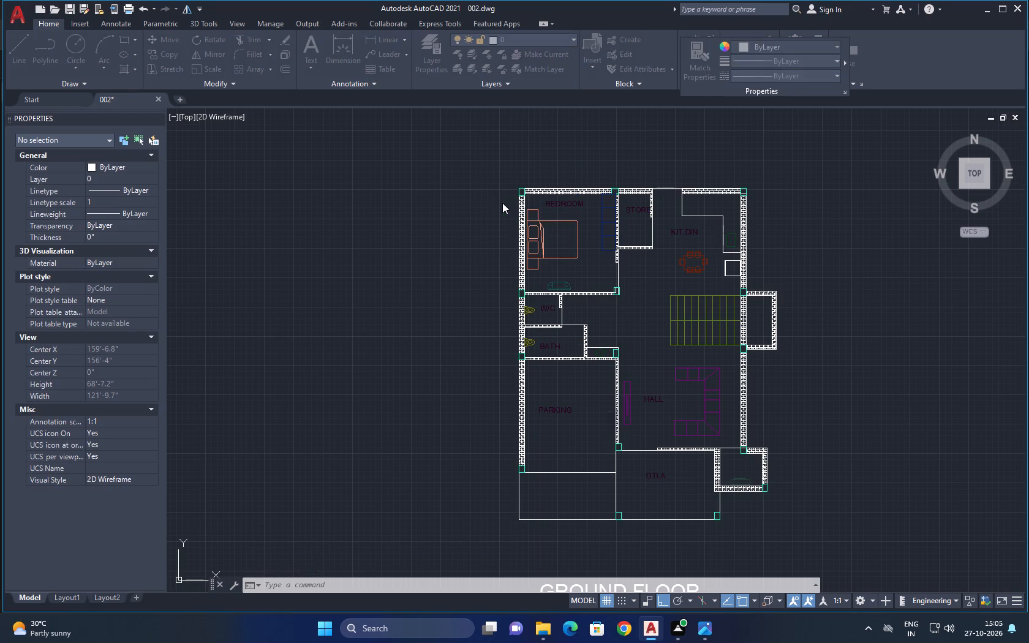
{"action": "left_click", "coordinate": [518, 254]}
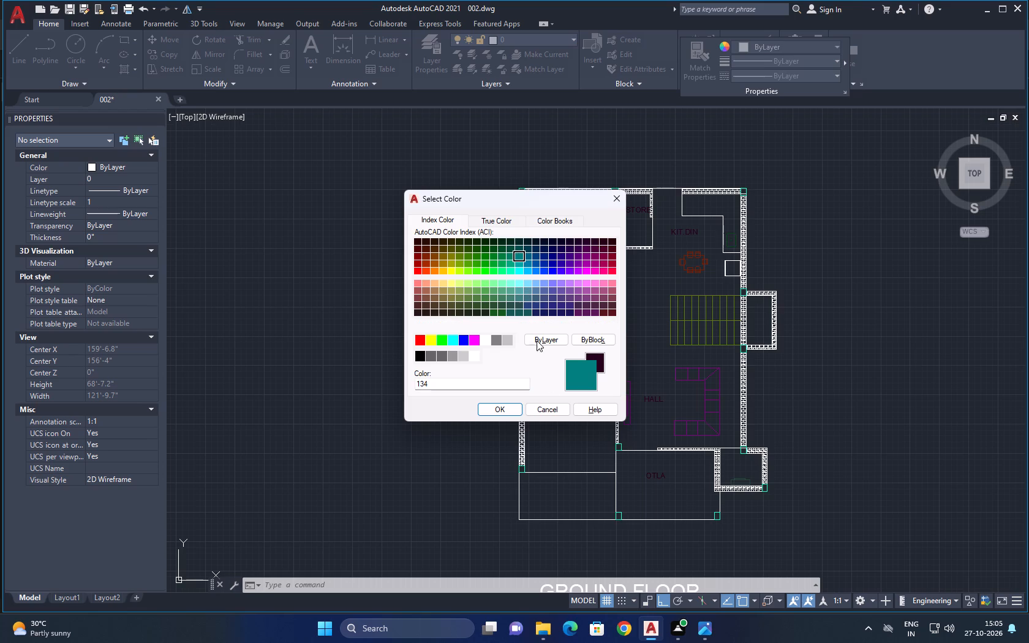
{"action": "left_click", "coordinate": [509, 407]}
{"action": "key", "text": "Escape"}
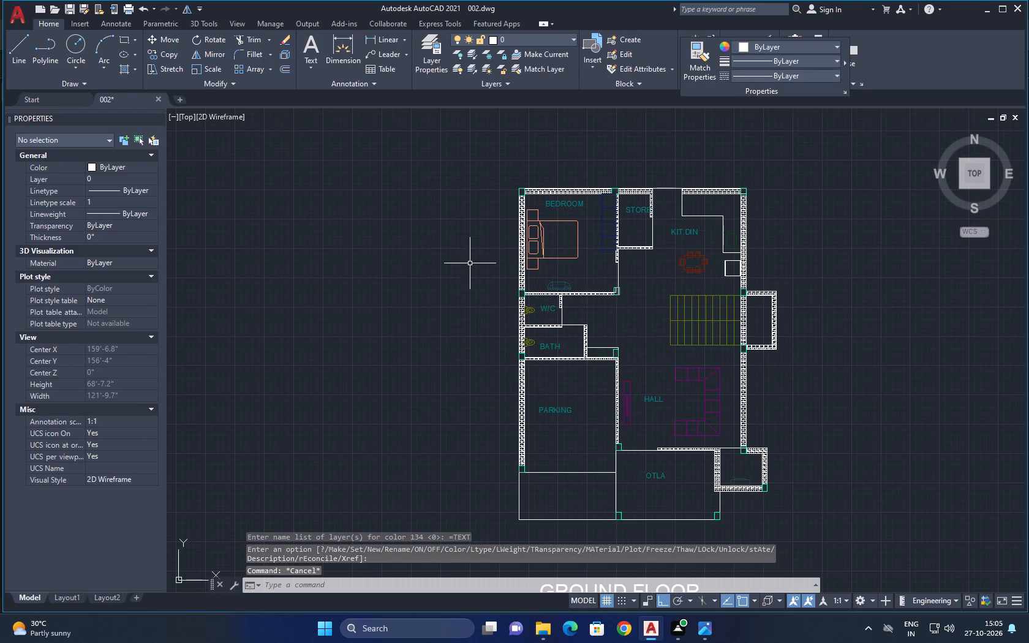
{"action": "key", "text": "Escape"}
Move the STORE label down and left inside the store room, clear of the hatched wall, with Ortho off.
{"action": "left_click", "coordinate": [628, 215]}
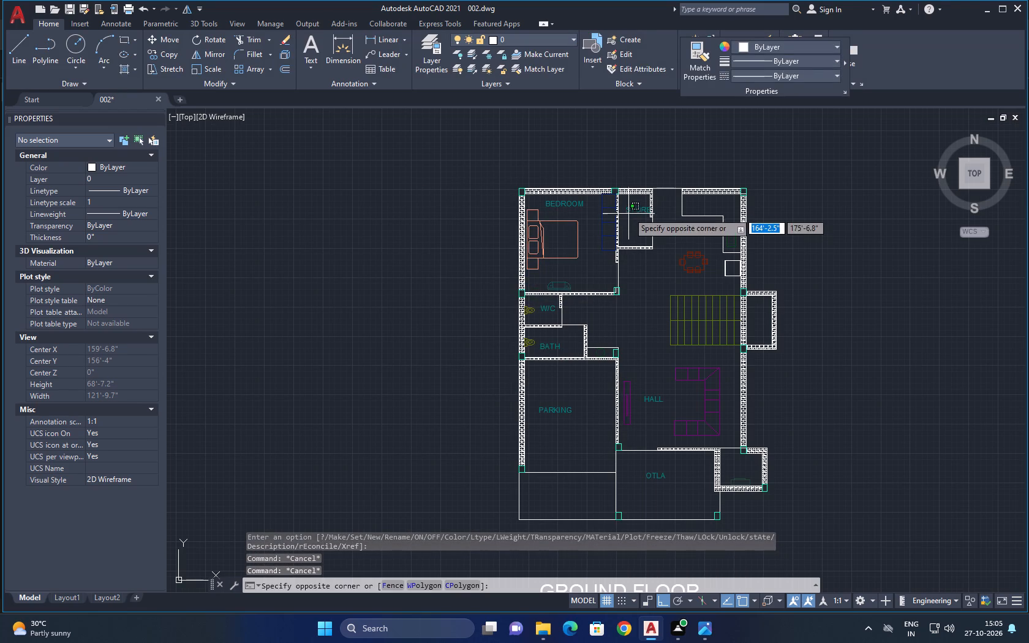
{"action": "scroll", "coordinate": [627, 208], "scroll_direction": "up", "scroll_amount": 4}
{"action": "key", "text": "Escape"}
{"action": "left_click", "coordinate": [628, 235]}
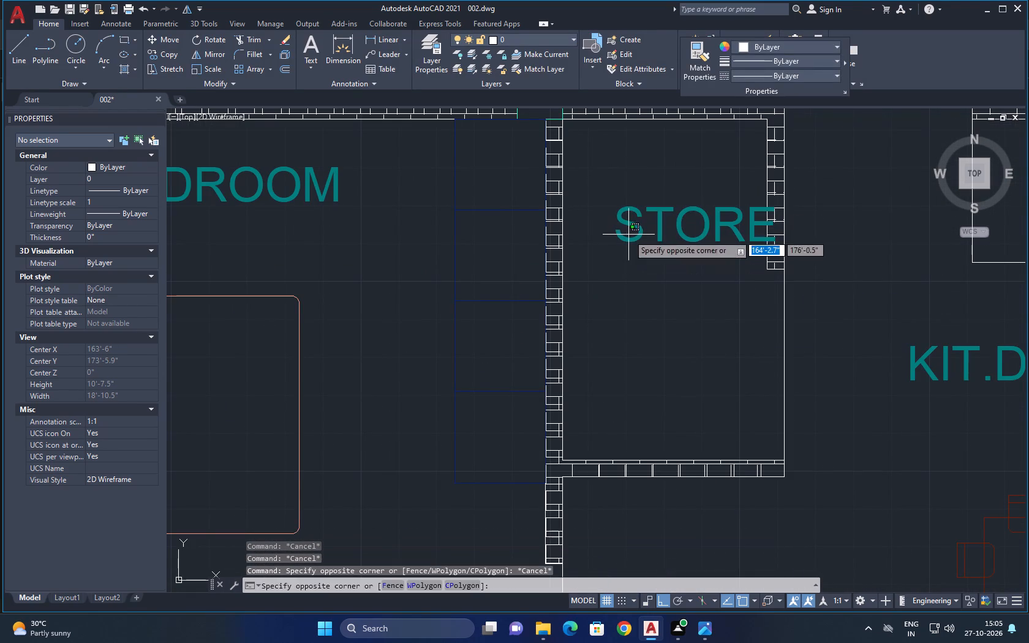
{"action": "key", "text": "Escape"}
{"action": "left_click", "coordinate": [633, 230]}
{"action": "left_click", "coordinate": [635, 224]}
{"action": "key", "text": "Escape"}
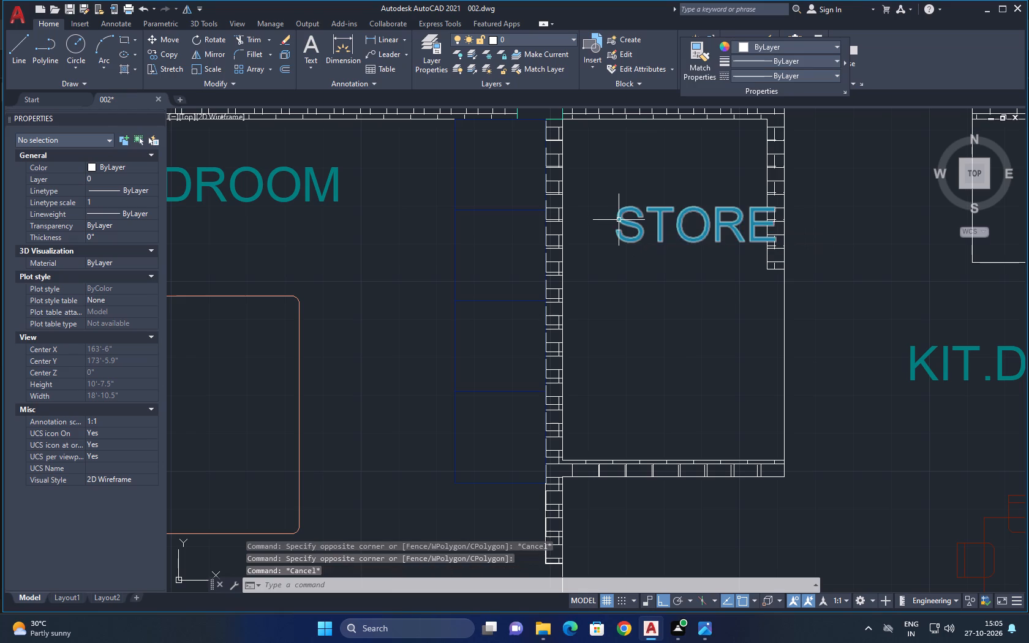
{"action": "left_click", "coordinate": [619, 220]}
{"action": "left_click_drag", "start_coordinate": [617, 204], "coordinate": [585, 245]}
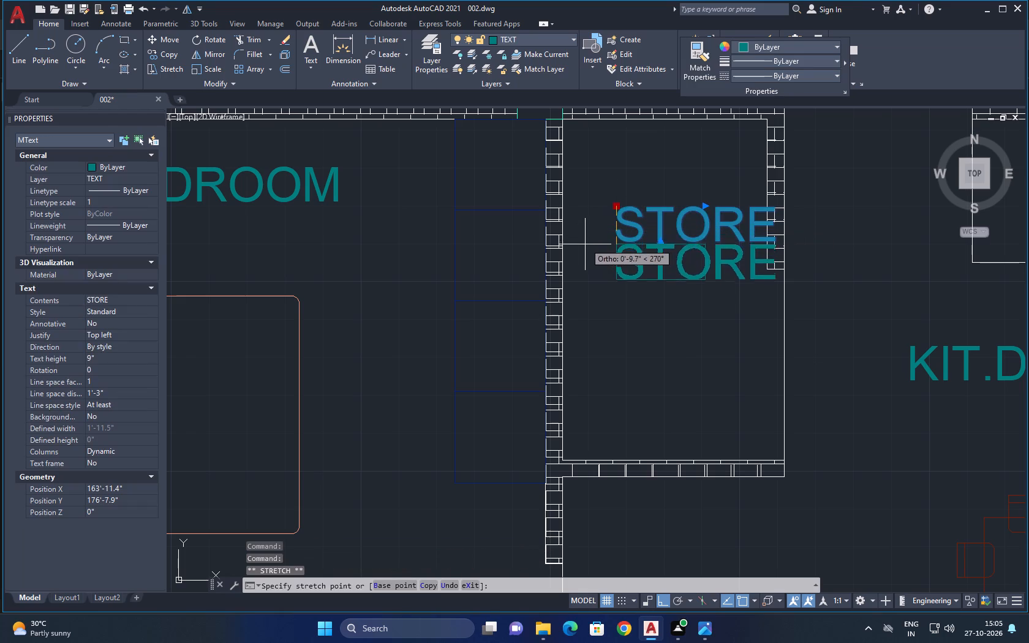
{"action": "left_click_drag", "start_coordinate": [585, 245], "coordinate": [587, 255]}
{"action": "left_click", "coordinate": [661, 597]}
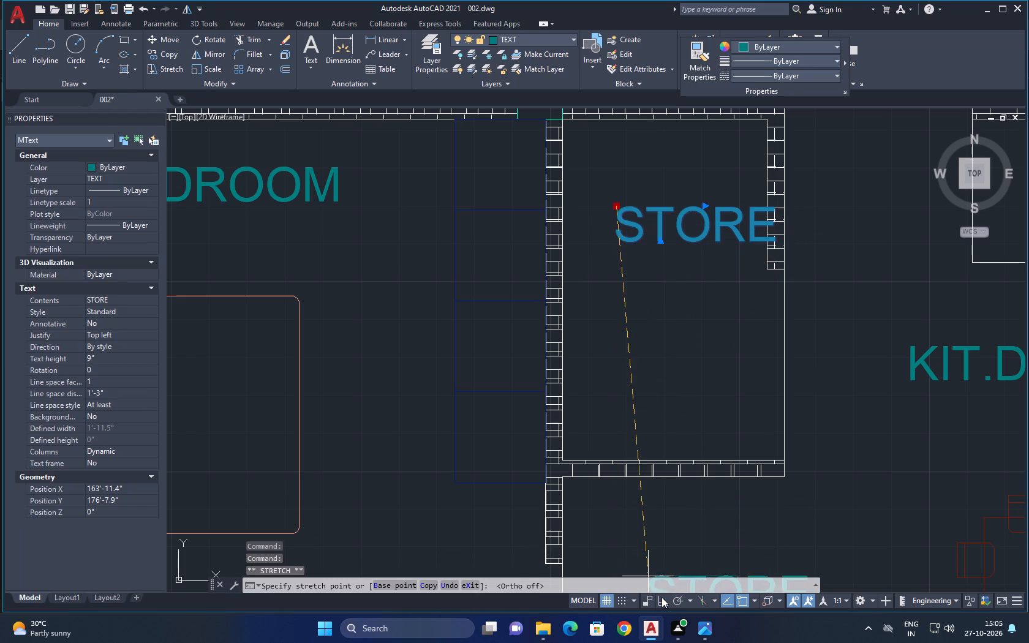
{"action": "left_click", "coordinate": [590, 255]}
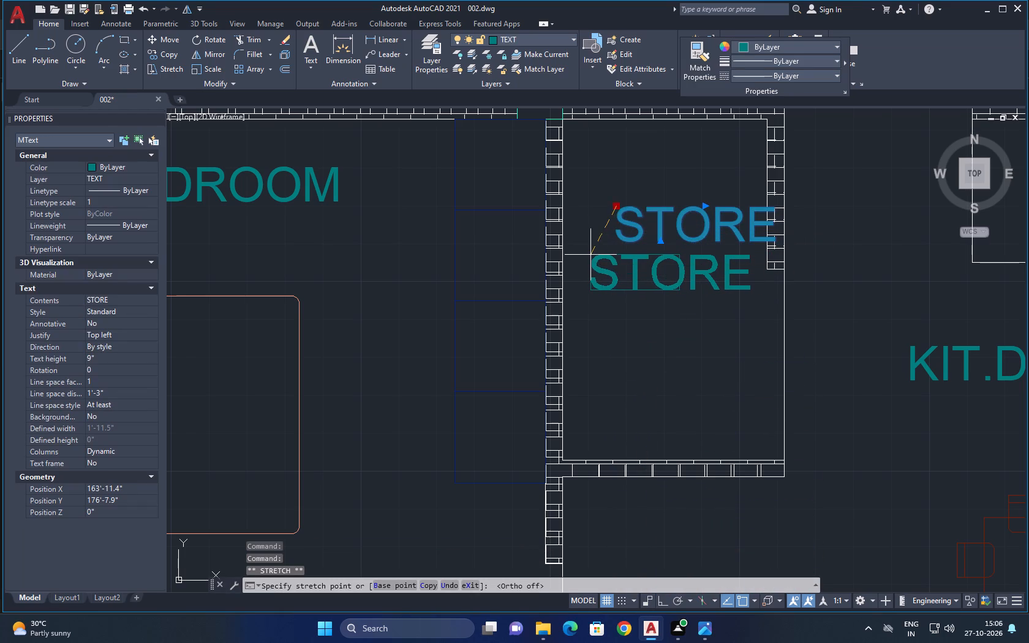
Move the BEDROOM label slightly down and right, into the space just above the bed.
{"action": "middle_click_drag", "start_coordinate": [518, 239], "coordinate": [726, 261]}
{"action": "left_click", "coordinate": [394, 199]}
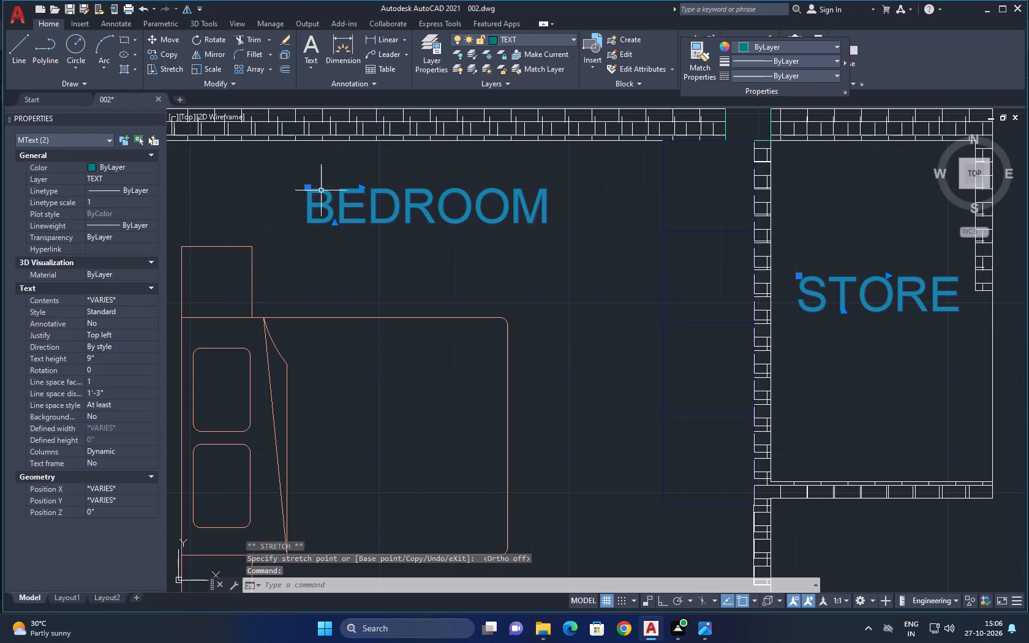
{"action": "left_click", "coordinate": [305, 188]}
{"action": "left_click", "coordinate": [337, 228]}
Move the KIT.DIN label slightly down and left, closer to the dining table.
{"action": "scroll", "coordinate": [530, 249], "scroll_direction": "down", "scroll_amount": 4}
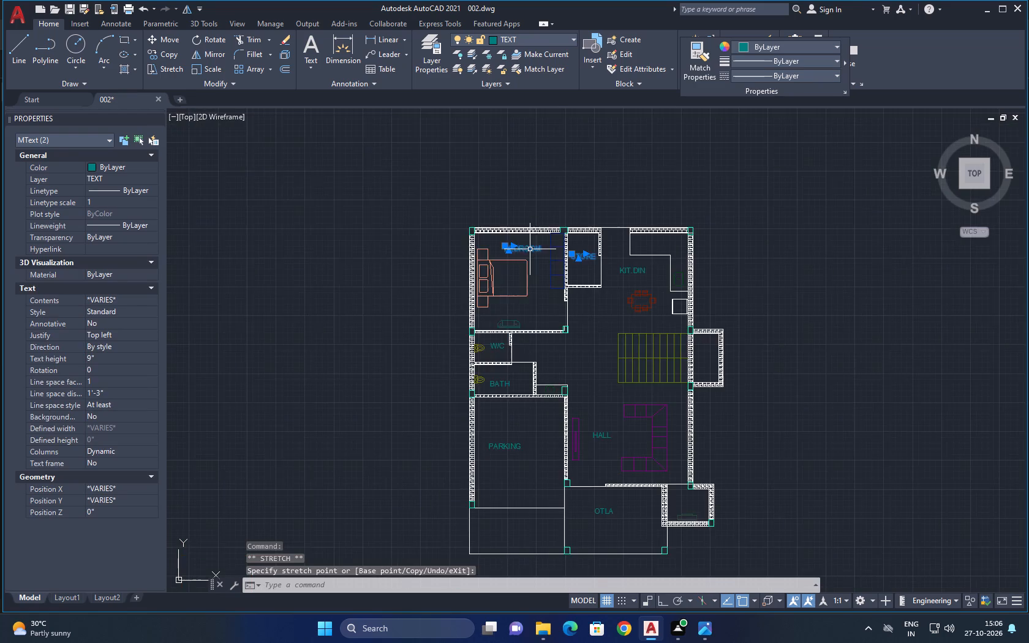
{"action": "middle_click_drag", "start_coordinate": [530, 249], "coordinate": [329, 199]}
{"action": "scroll", "coordinate": [414, 217], "scroll_direction": "up", "scroll_amount": 2}
{"action": "left_click", "coordinate": [449, 225]}
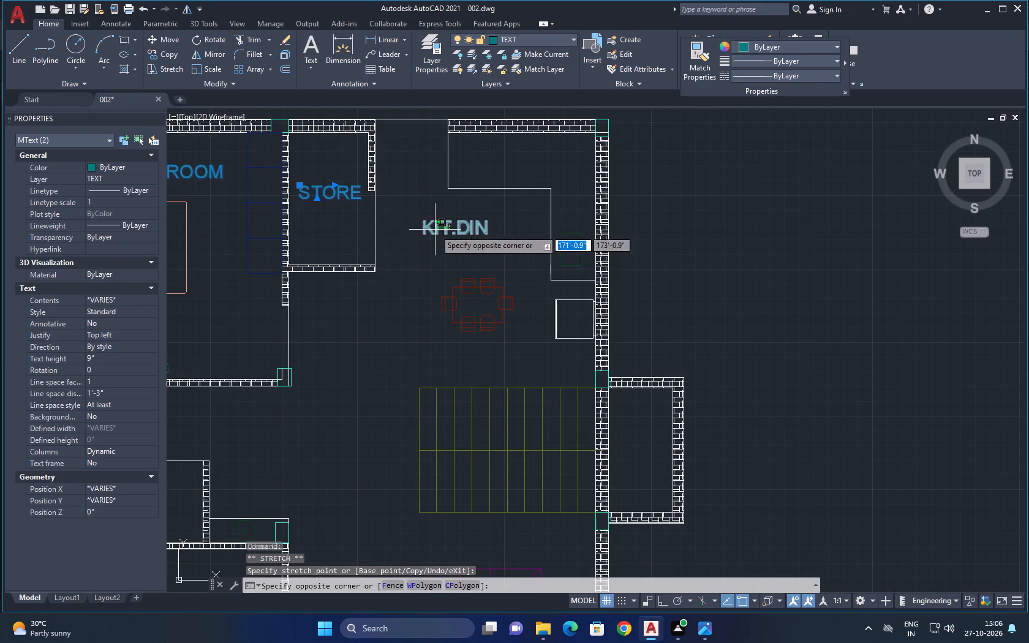
{"action": "left_click", "coordinate": [435, 230]}
{"action": "left_click", "coordinate": [424, 222]}
{"action": "left_click", "coordinate": [409, 243]}
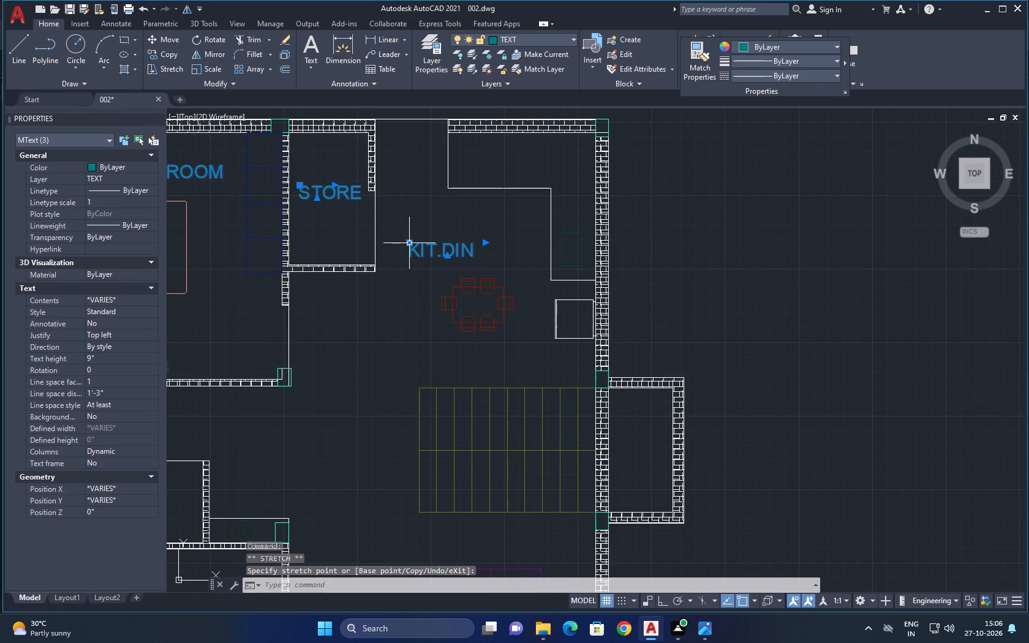
Move the BATH label straight up a little within the bathroom.
{"action": "scroll", "coordinate": [390, 260], "scroll_direction": "down", "scroll_amount": 2}
{"action": "middle_click_drag", "start_coordinate": [391, 253], "coordinate": [453, 130]}
{"action": "scroll", "coordinate": [418, 211], "scroll_direction": "down", "scroll_amount": 1}
{"action": "scroll", "coordinate": [418, 178], "scroll_direction": "up", "scroll_amount": 3}
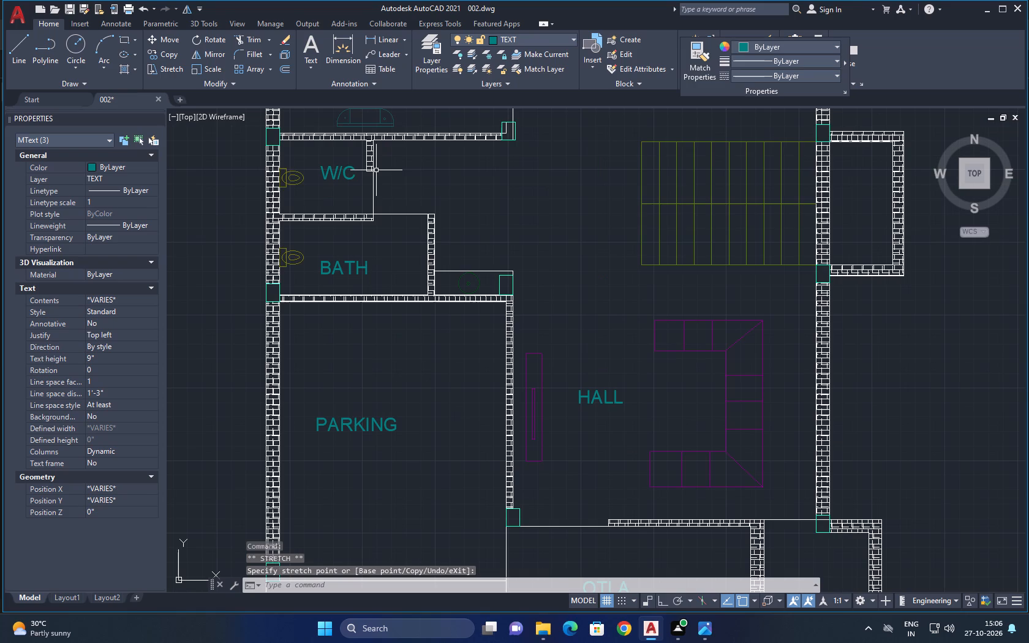
{"action": "left_click", "coordinate": [351, 265]}
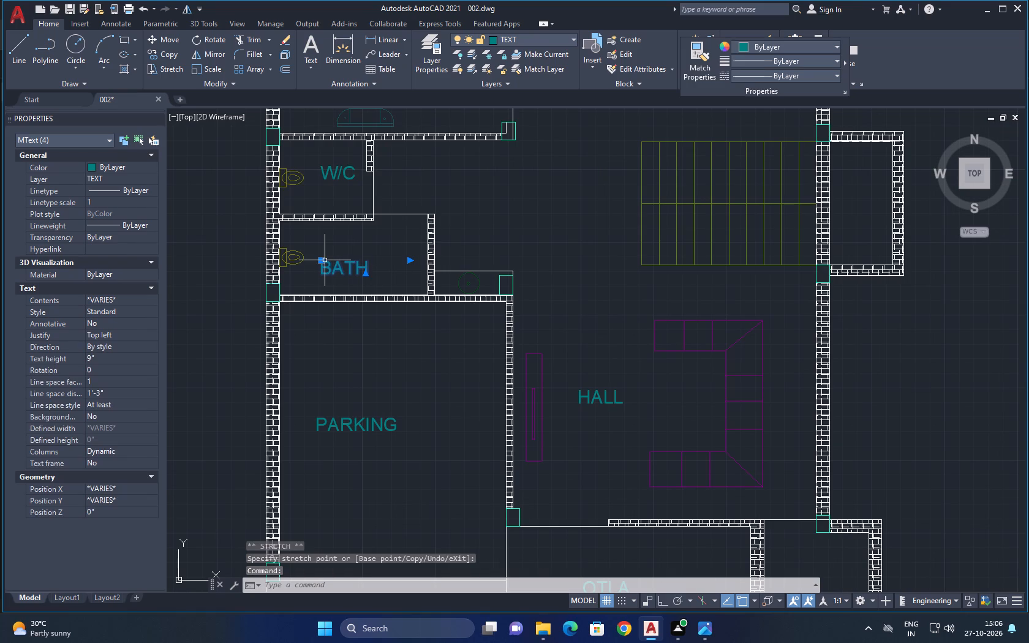
{"action": "left_click_drag", "start_coordinate": [322, 262], "coordinate": [322, 247]}
{"action": "left_click", "coordinate": [322, 247]}
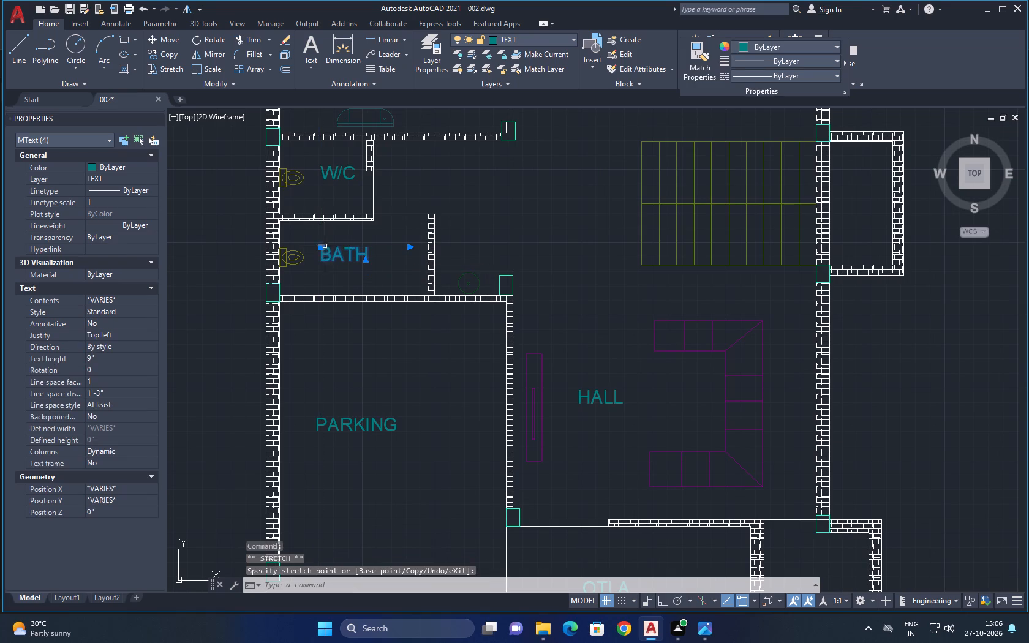
Move the PARKING label up and slightly right within the parking area.
{"action": "left_click", "coordinate": [336, 429]}
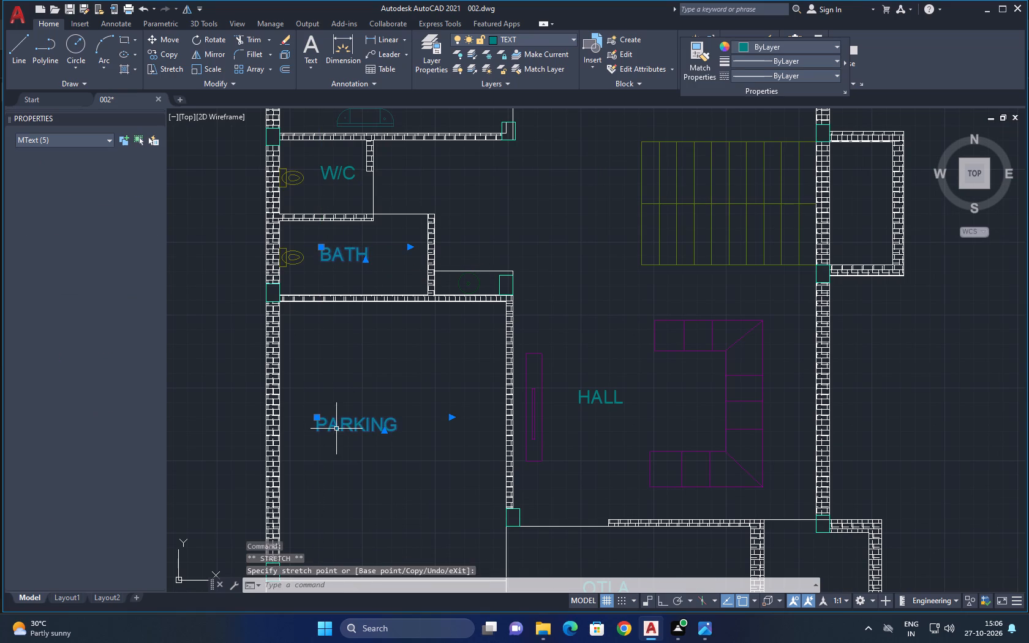
{"action": "left_click_drag", "start_coordinate": [315, 418], "coordinate": [333, 393]}
{"action": "left_click", "coordinate": [333, 393]}
Move the HALL label about 1'-2" to the right, between the TV unit and the sofa set.
{"action": "scroll", "coordinate": [393, 418], "scroll_direction": "down", "scroll_amount": 2}
{"action": "middle_click_drag", "start_coordinate": [393, 418], "coordinate": [340, 393]}
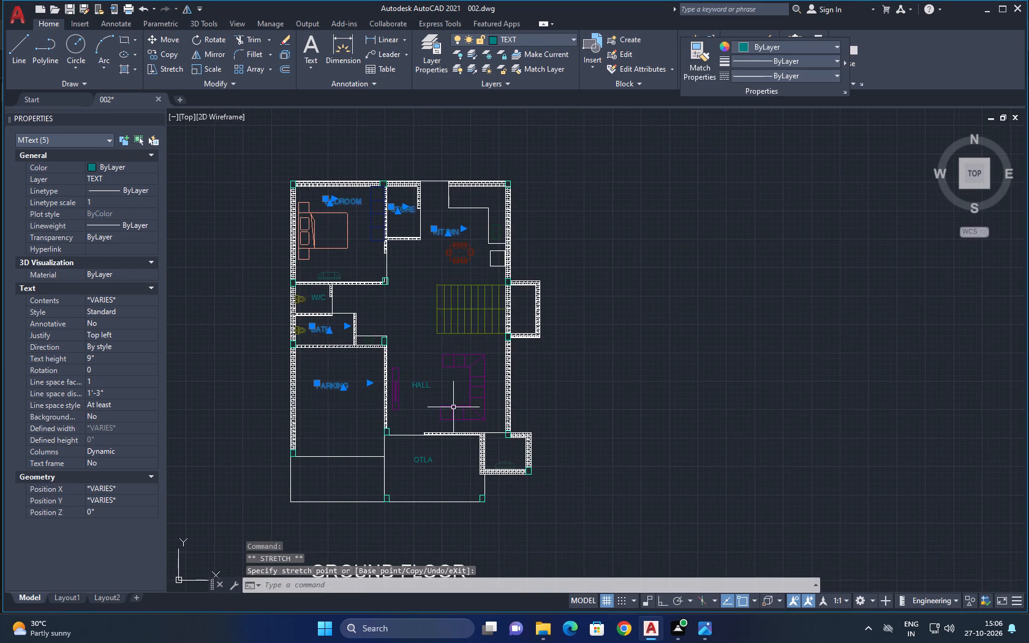
{"action": "left_click", "coordinate": [423, 388]}
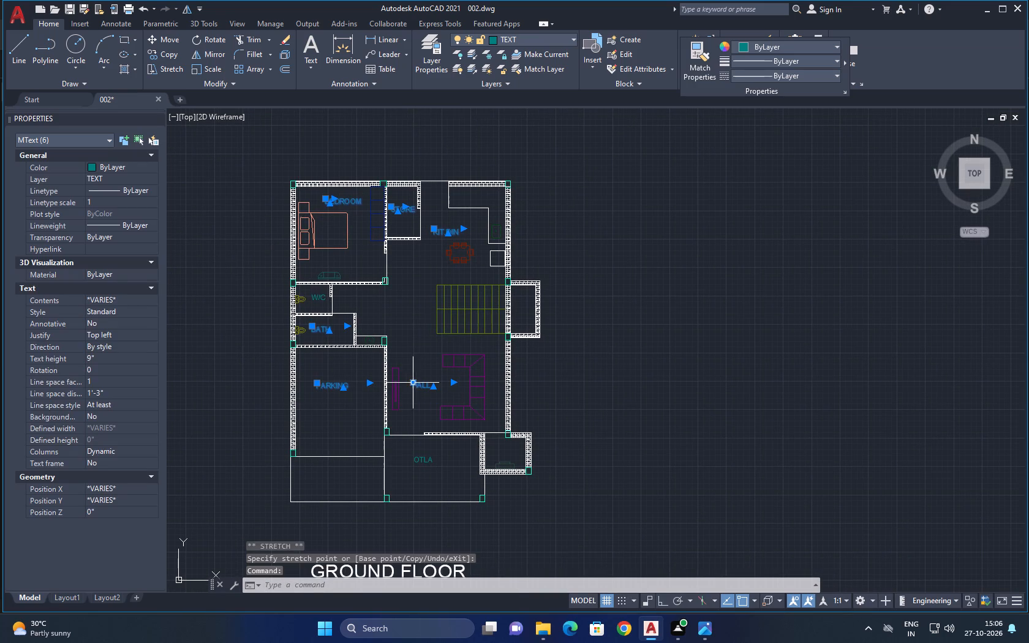
{"action": "left_click_drag", "start_coordinate": [412, 383], "coordinate": [418, 385]}
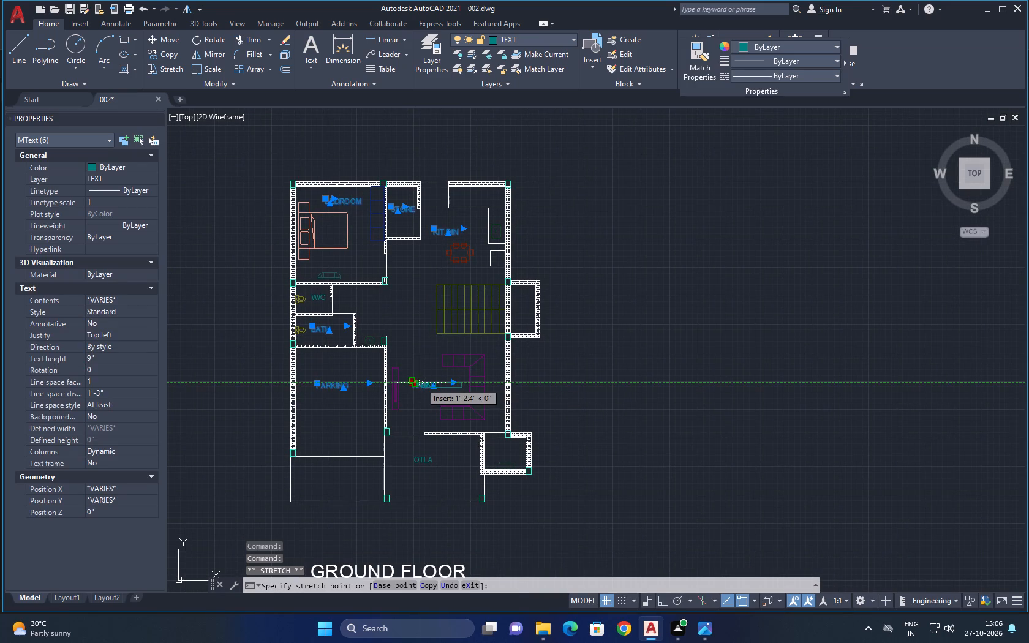
{"action": "left_click", "coordinate": [421, 383]}
Move the OTLA label slightly down within the front area and clear the selection.
{"action": "left_click", "coordinate": [423, 461]}
{"action": "left_click", "coordinate": [416, 459]}
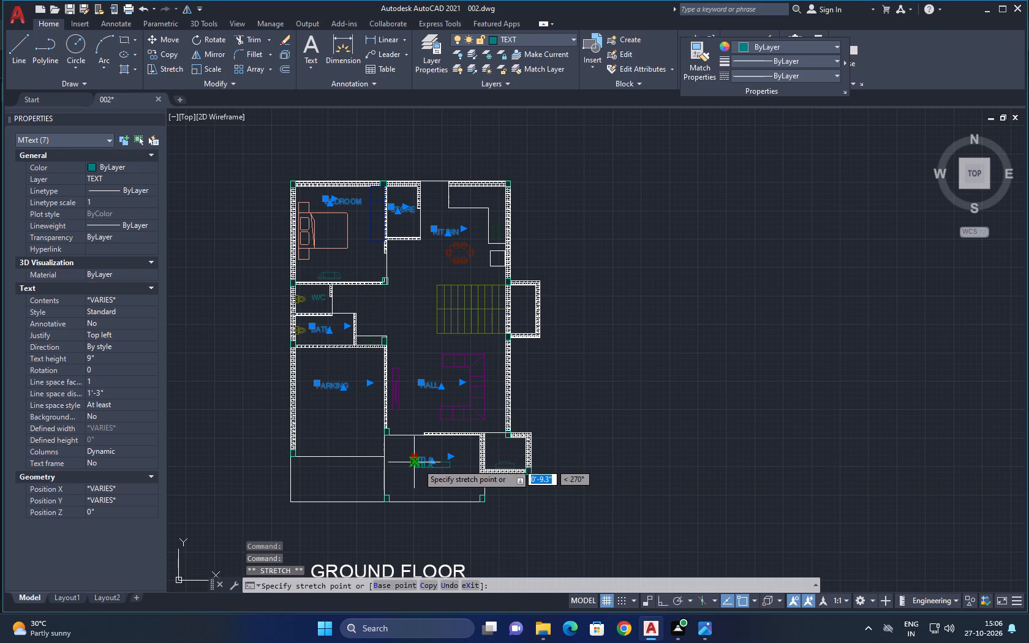
{"action": "left_click", "coordinate": [418, 464]}
{"action": "key", "text": "Escape"}
{"action": "scroll", "coordinate": [510, 449], "scroll_direction": "up", "scroll_amount": 1}
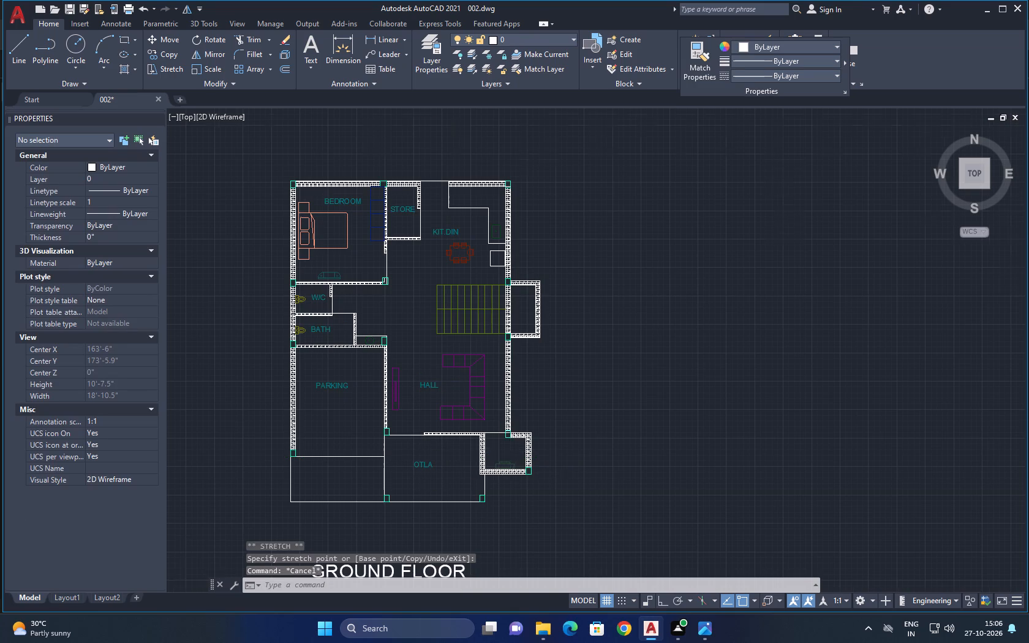
Freeze the bathroom and beams layers, keeping layer 0 as the current layer.
{"action": "scroll", "coordinate": [510, 449], "scroll_direction": "up", "scroll_amount": 1}
{"action": "scroll", "coordinate": [510, 449], "scroll_direction": "down", "scroll_amount": 1}
{"action": "middle_click_drag", "start_coordinate": [510, 449], "coordinate": [518, 399]}
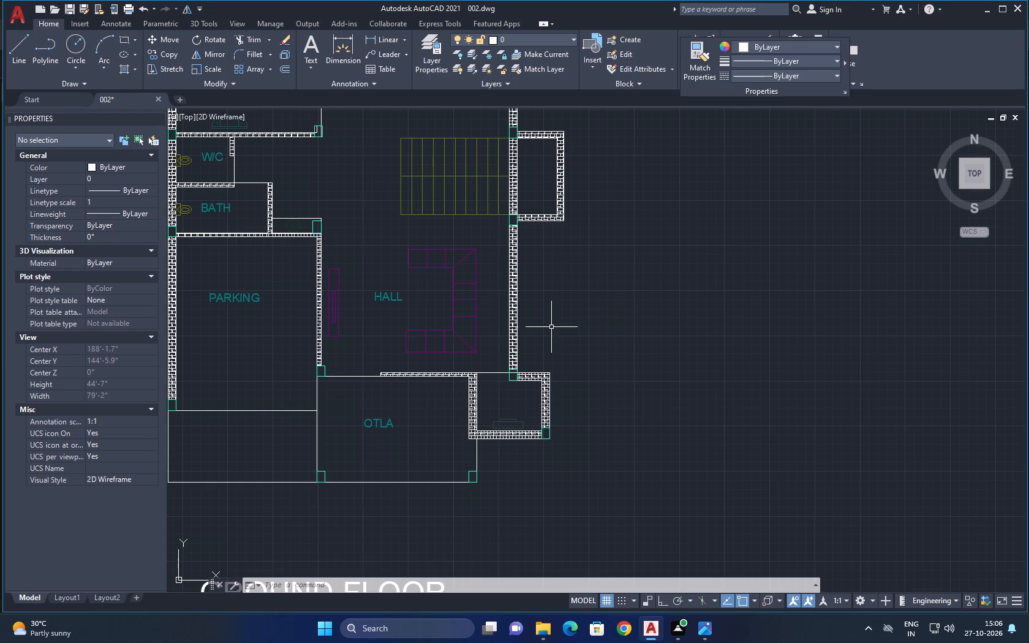
{"action": "scroll", "coordinate": [554, 326], "scroll_direction": "down", "scroll_amount": 2}
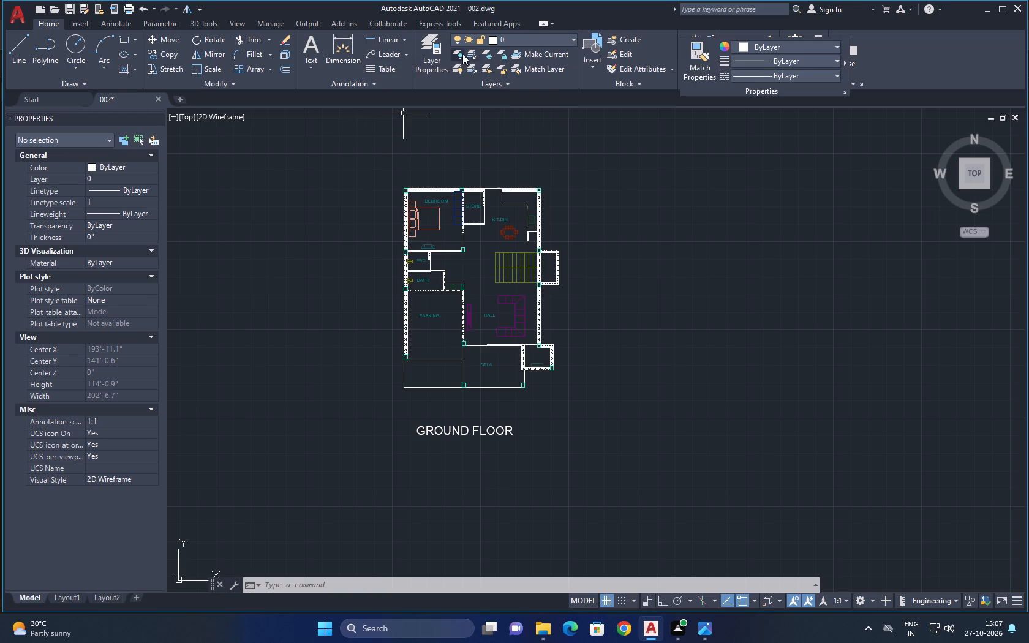
{"action": "left_click", "coordinate": [576, 41]}
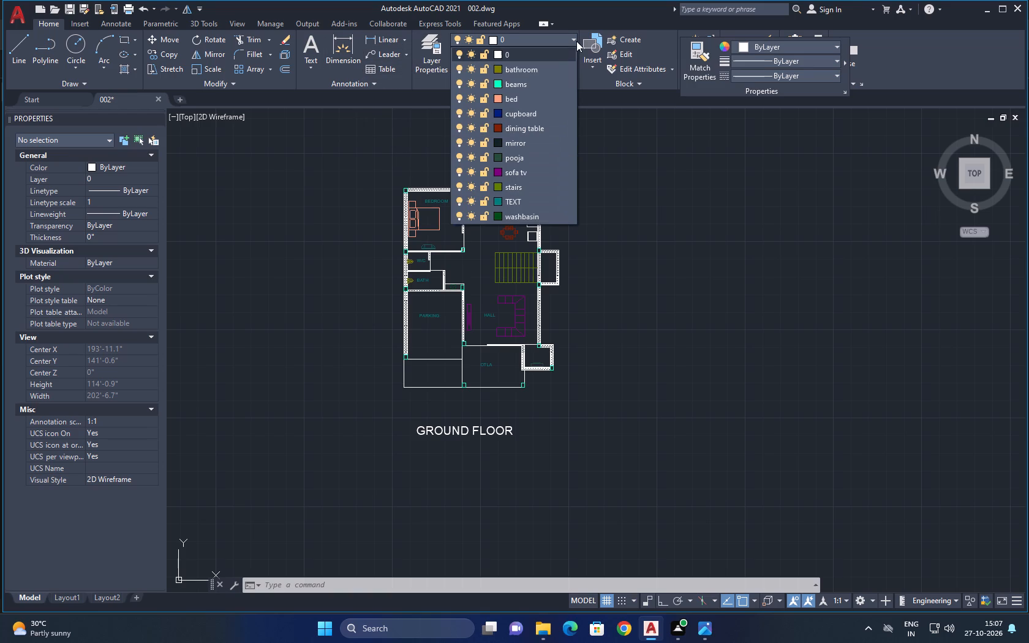
{"action": "left_click", "coordinate": [473, 70]}
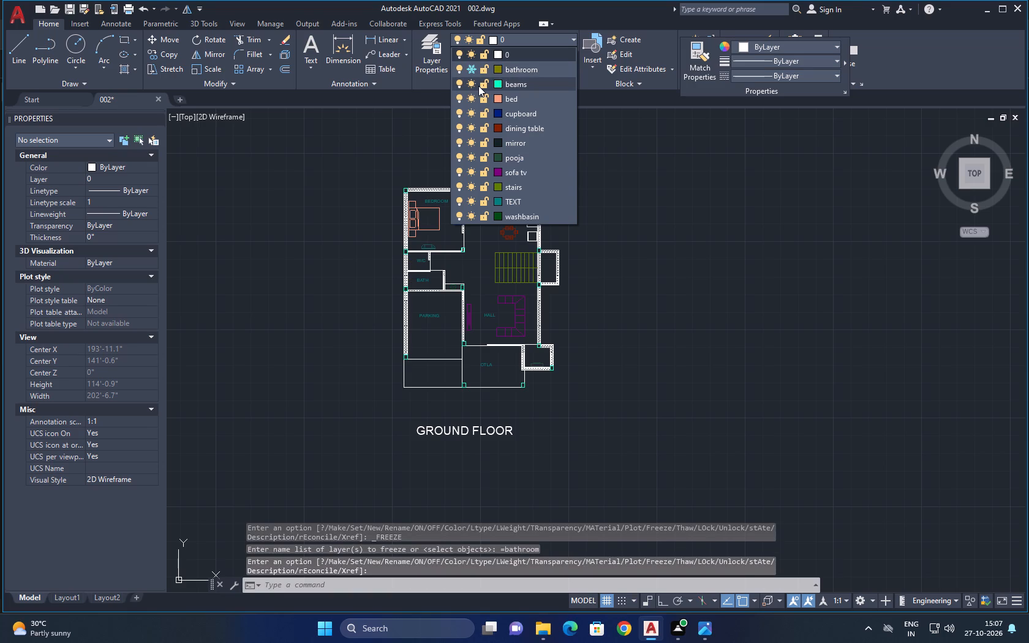
{"action": "left_click", "coordinate": [478, 85]}
{"action": "left_click", "coordinate": [540, 40]}
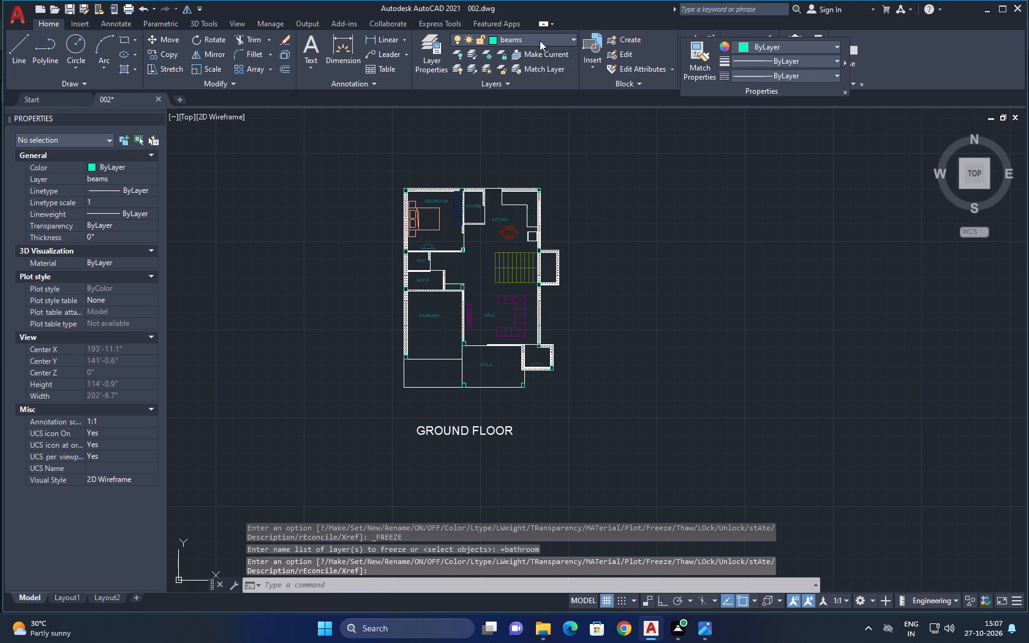
{"action": "left_click", "coordinate": [531, 53]}
{"action": "left_click", "coordinate": [546, 37]}
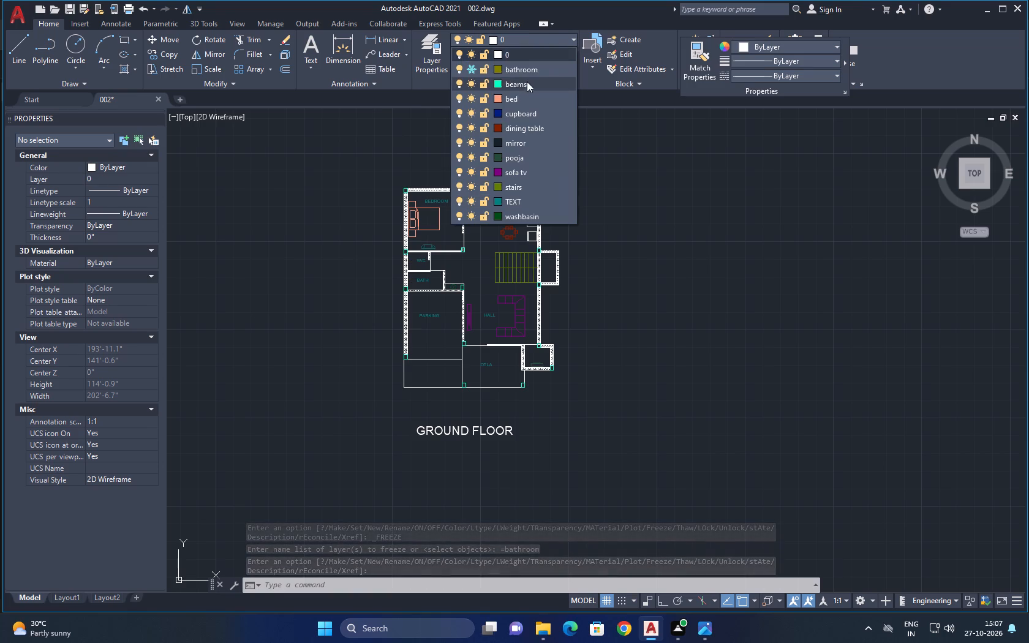
{"action": "left_click", "coordinate": [467, 78]}
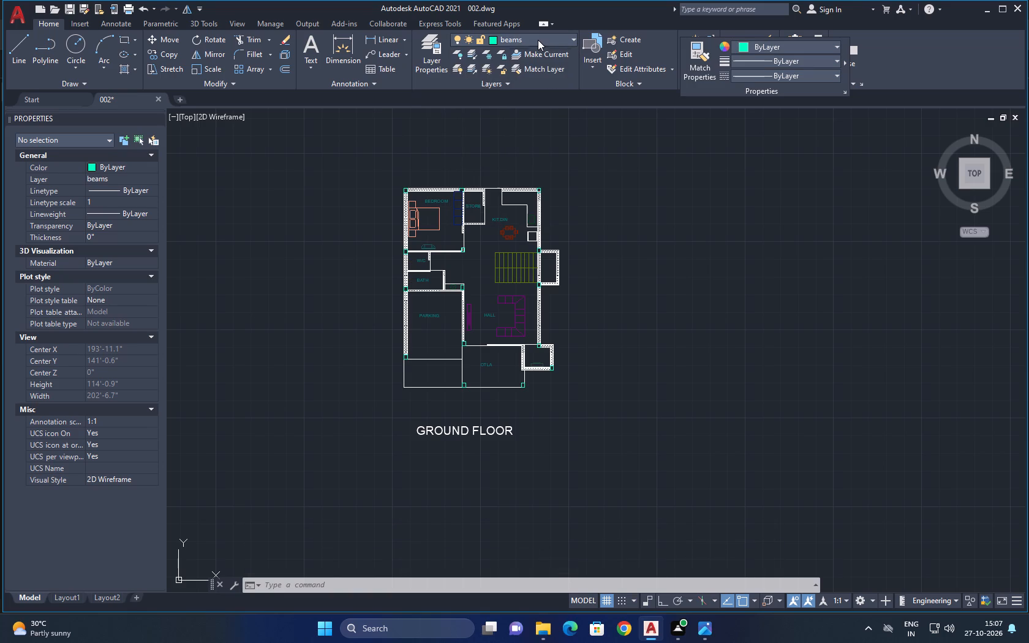
{"action": "left_click", "coordinate": [539, 39]}
{"action": "left_click", "coordinate": [527, 51]}
{"action": "left_click", "coordinate": [548, 40]}
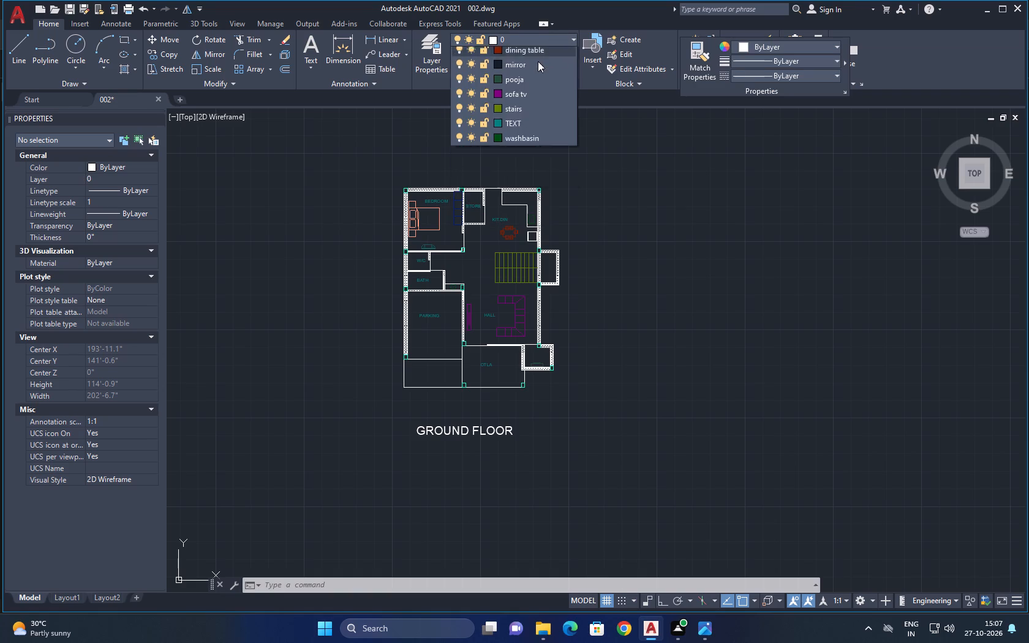
{"action": "left_click", "coordinate": [468, 80]}
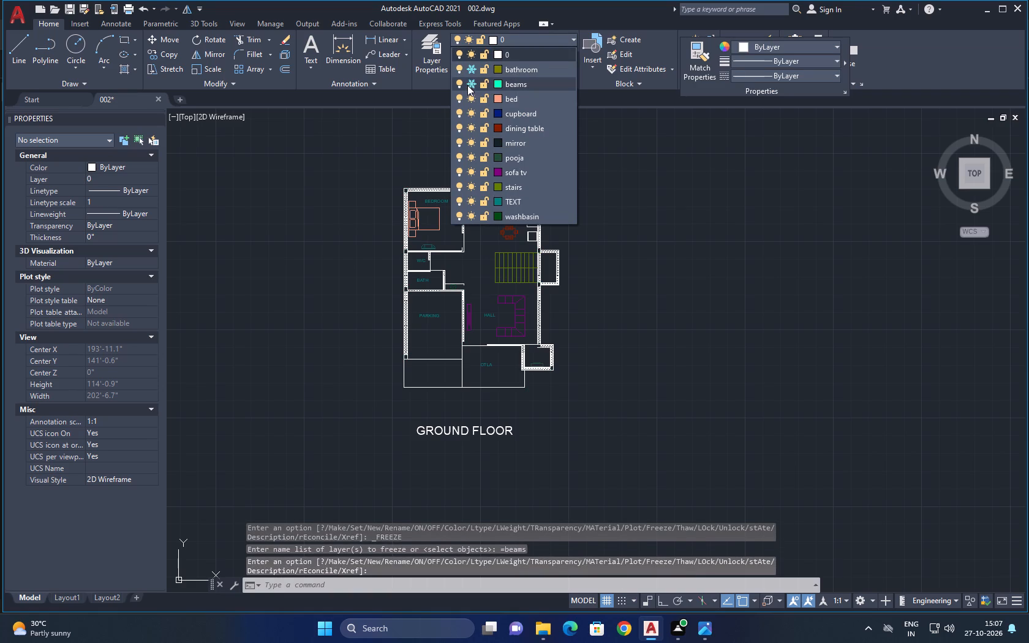
Freeze the bed, cupboard, dining table, mirror, pooja, sofa tv, TEXT and washbasin layers, leaving the stairs layer thawed.
{"action": "left_click", "coordinate": [472, 97]}
{"action": "left_click", "coordinate": [470, 108]}
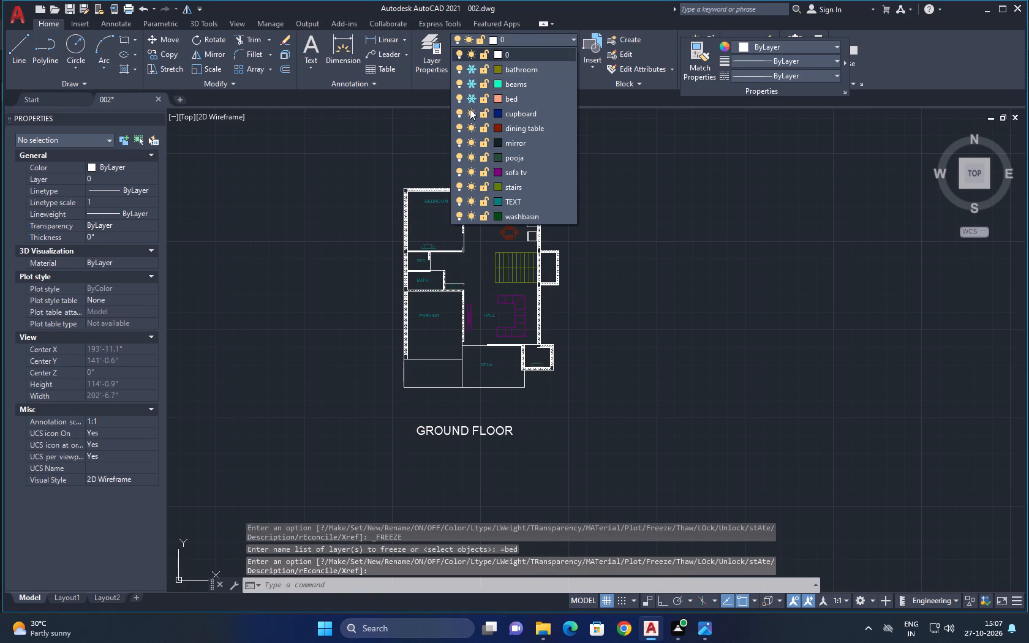
{"action": "left_click", "coordinate": [469, 132]}
{"action": "left_click", "coordinate": [467, 141]}
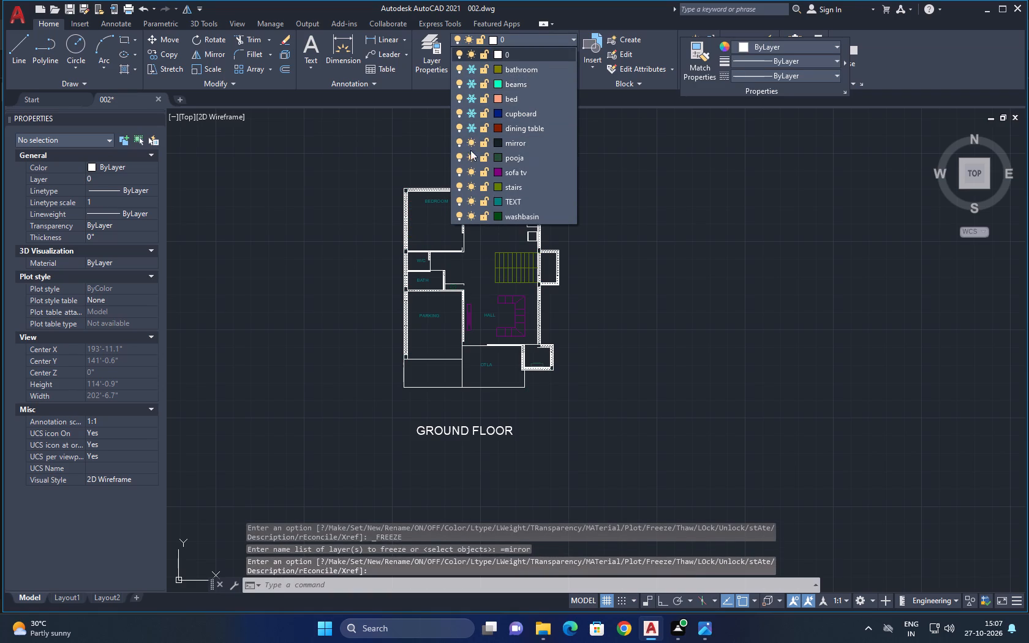
{"action": "left_click", "coordinate": [473, 157]}
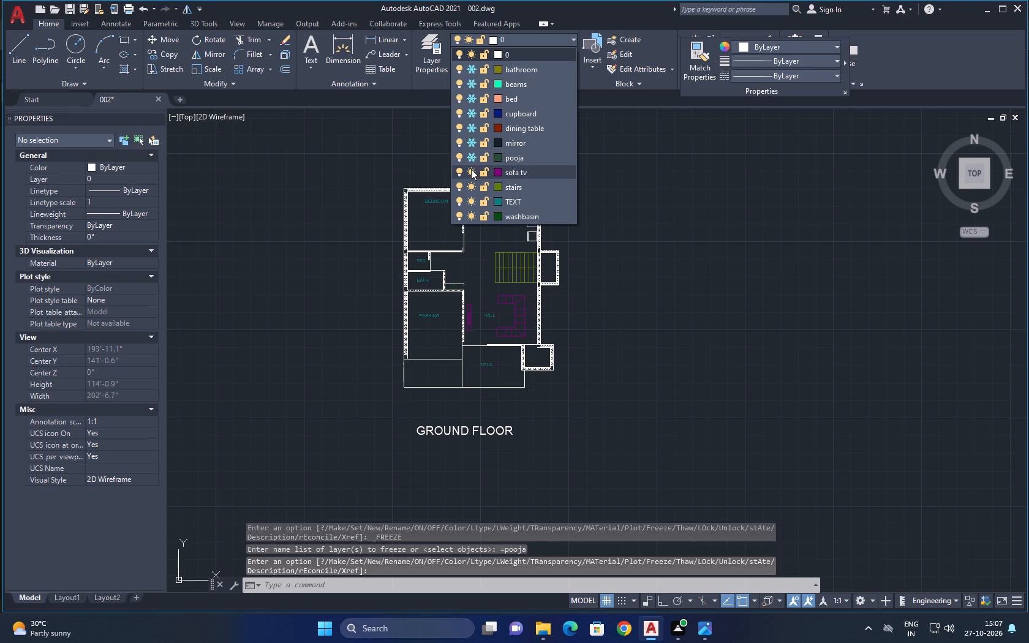
{"action": "left_click", "coordinate": [470, 172]}
{"action": "left_click", "coordinate": [469, 189]}
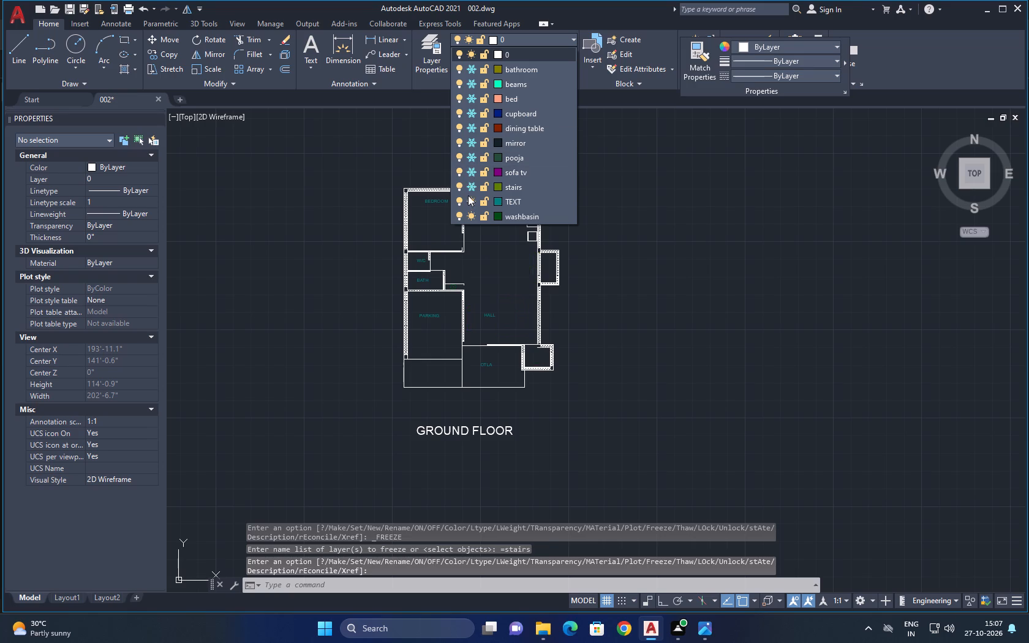
{"action": "left_click", "coordinate": [473, 182]}
{"action": "left_click", "coordinate": [473, 202]}
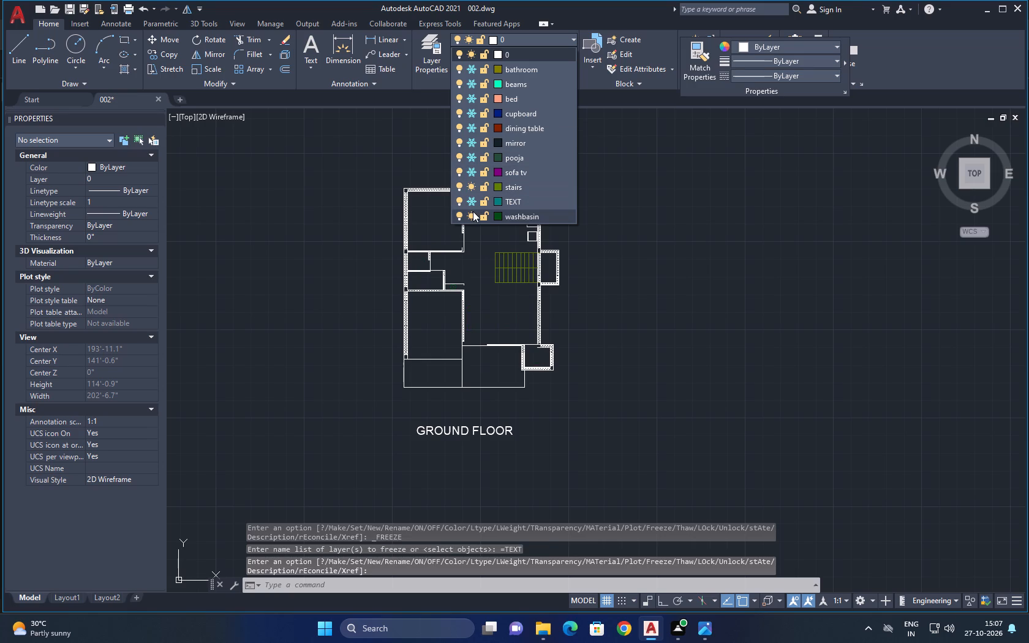
{"action": "left_click", "coordinate": [472, 212]}
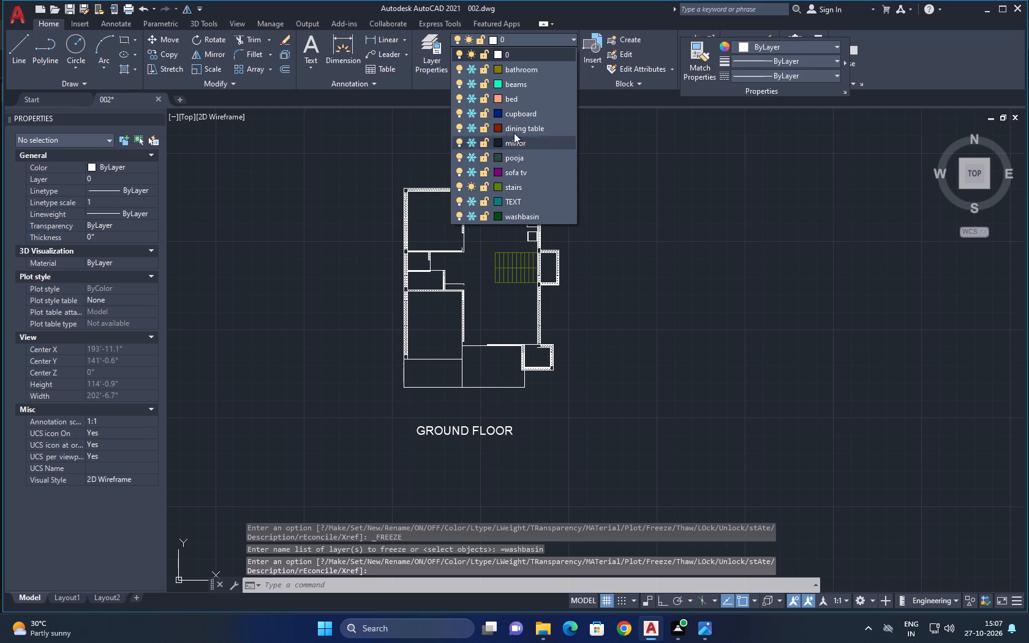
{"action": "left_click", "coordinate": [538, 45]}
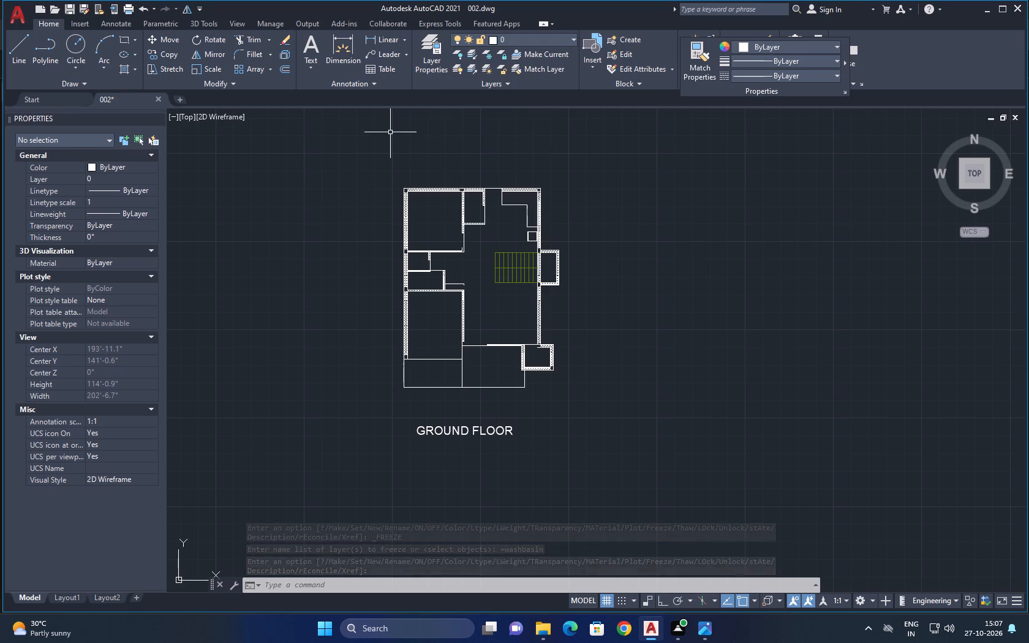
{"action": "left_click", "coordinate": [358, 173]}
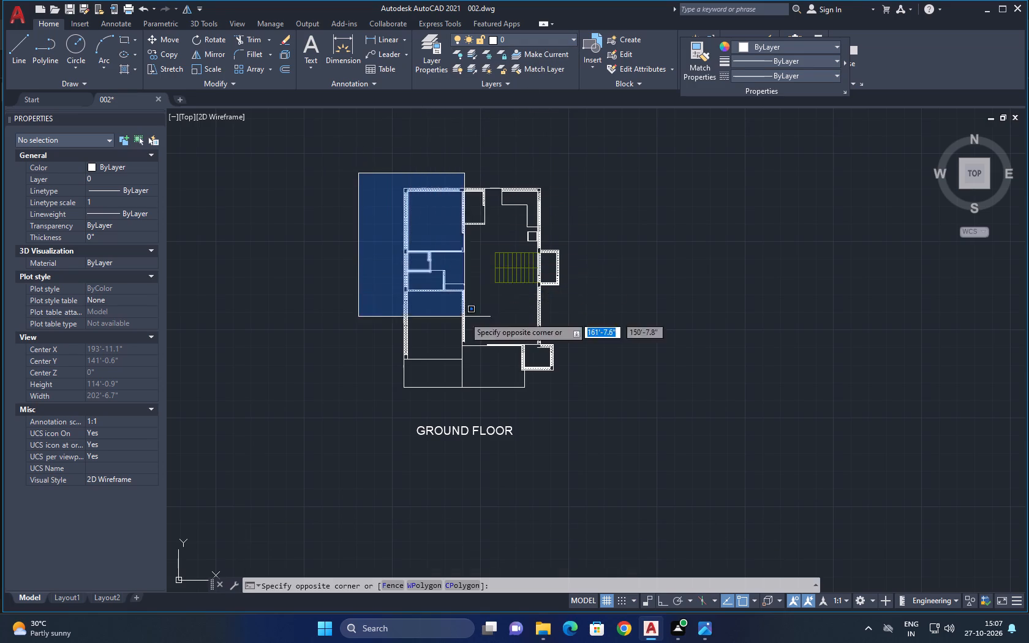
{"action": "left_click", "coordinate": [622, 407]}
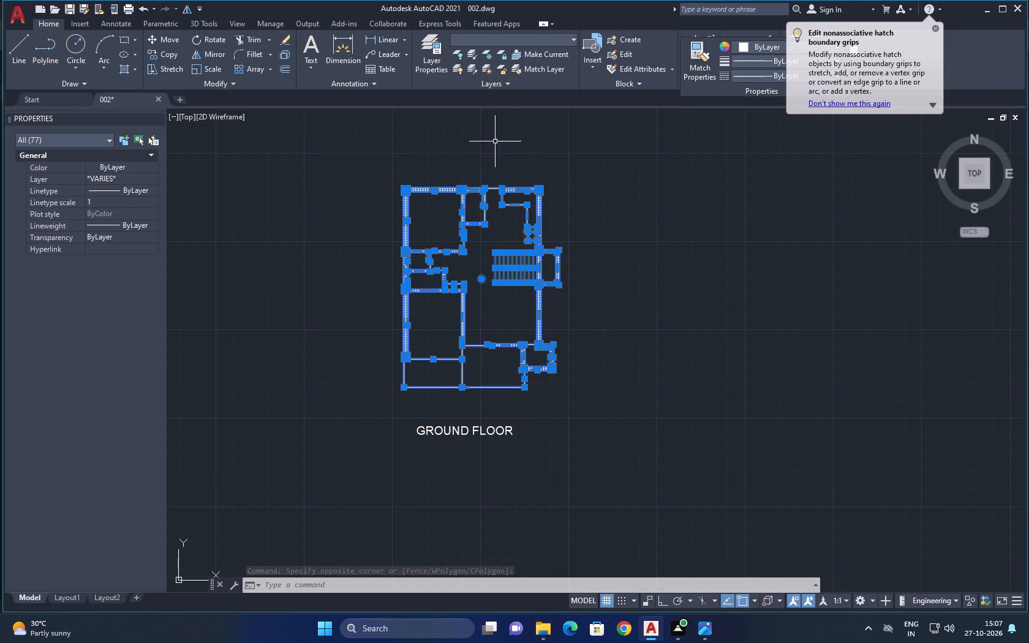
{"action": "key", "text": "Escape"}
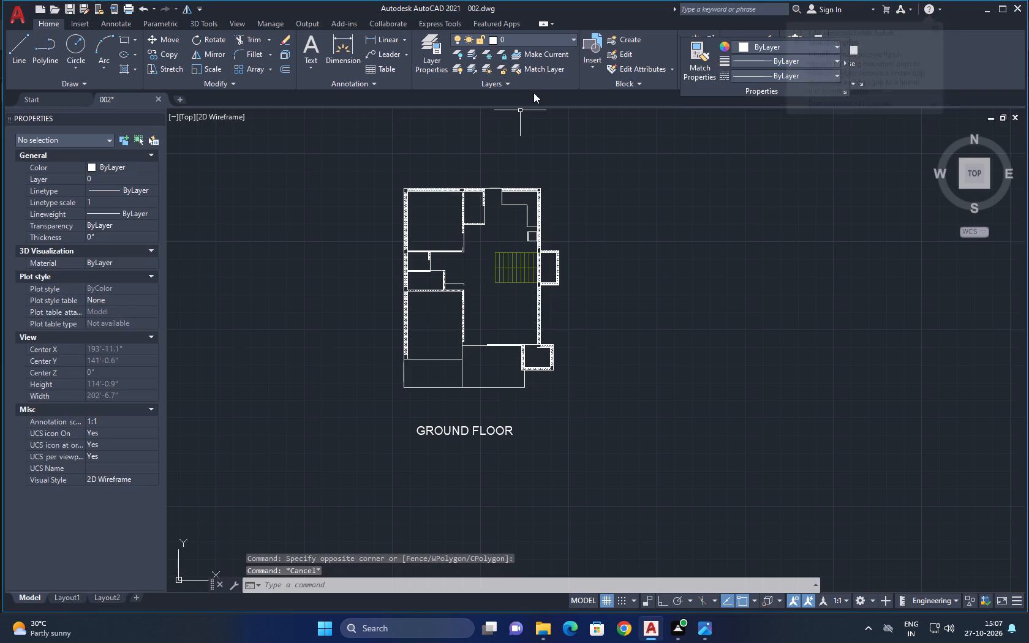
Thaw the beams layer.
{"action": "left_click", "coordinate": [542, 42]}
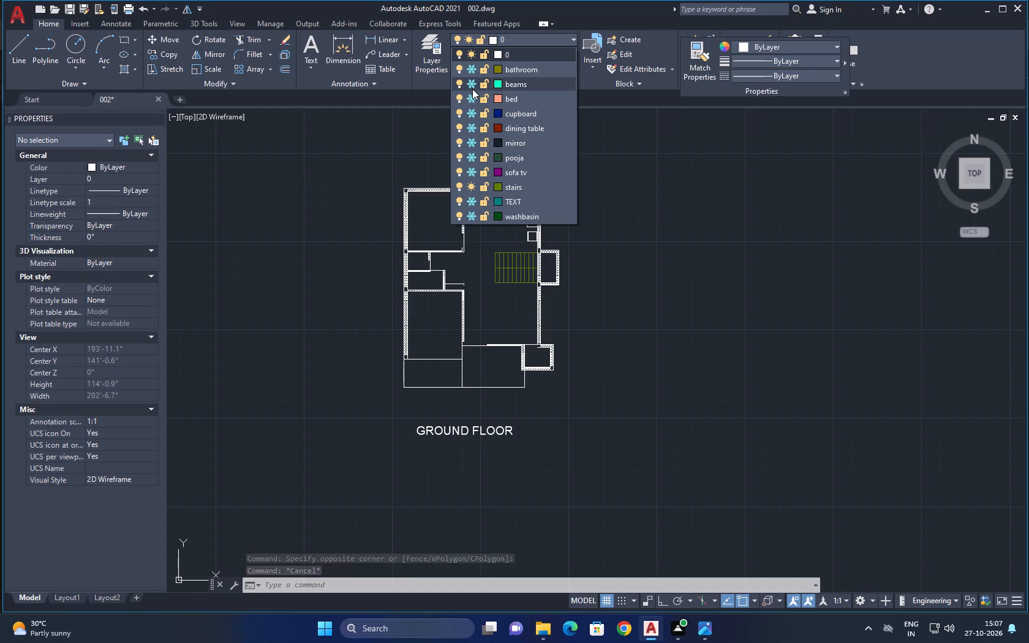
{"action": "left_click", "coordinate": [472, 89]}
{"action": "left_click", "coordinate": [556, 41]}
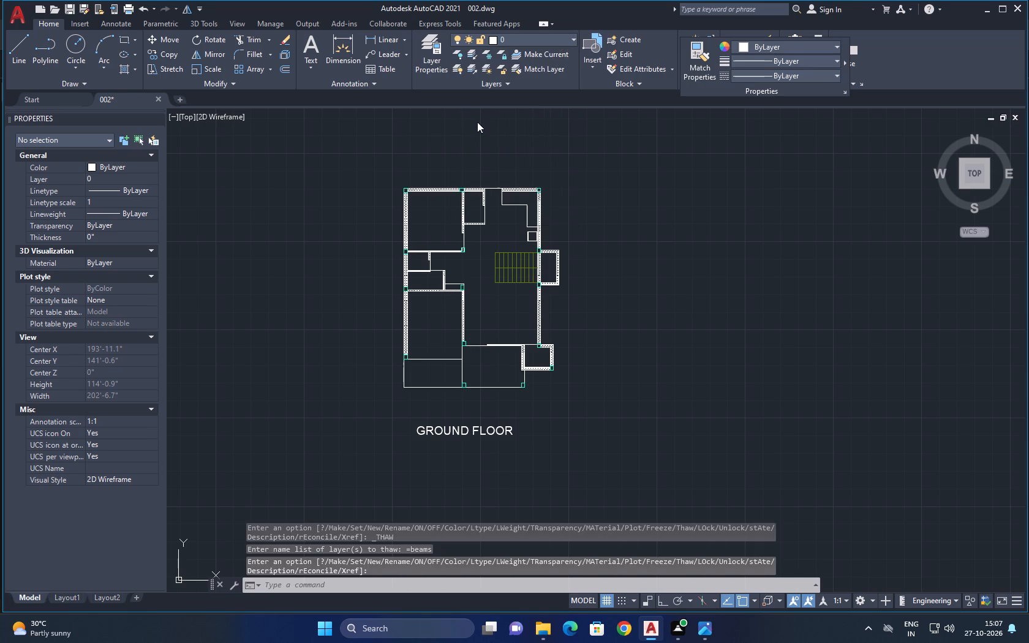
Copy the whole ground floor plan, without its title, horizontally to the right with Ortho on, leaving a clear gap between the plans.
{"action": "left_click", "coordinate": [344, 160]}
{"action": "left_click", "coordinate": [575, 401]}
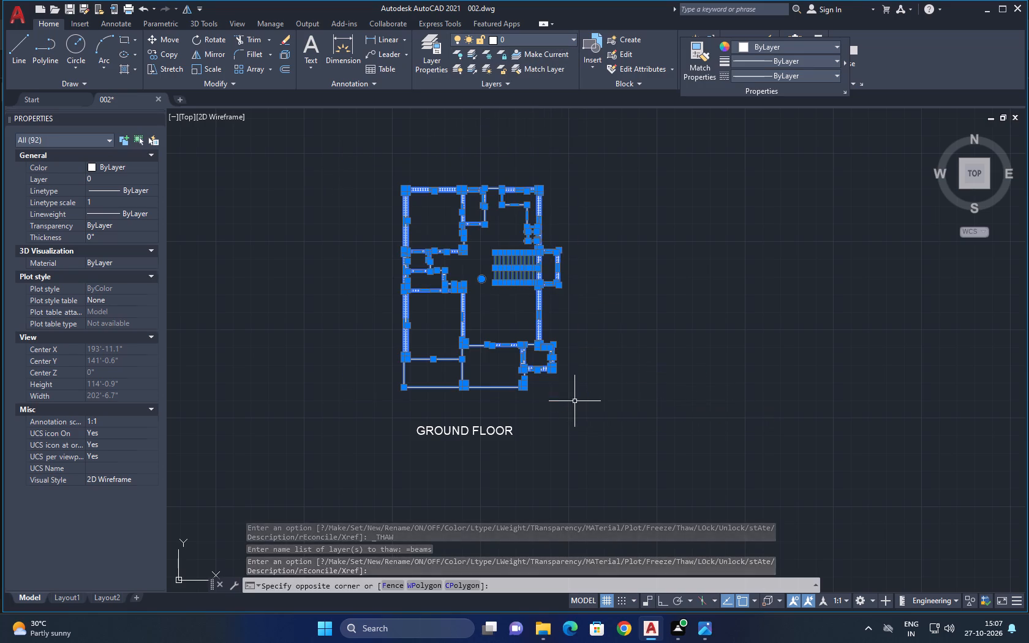
{"action": "left_click", "coordinate": [157, 51]}
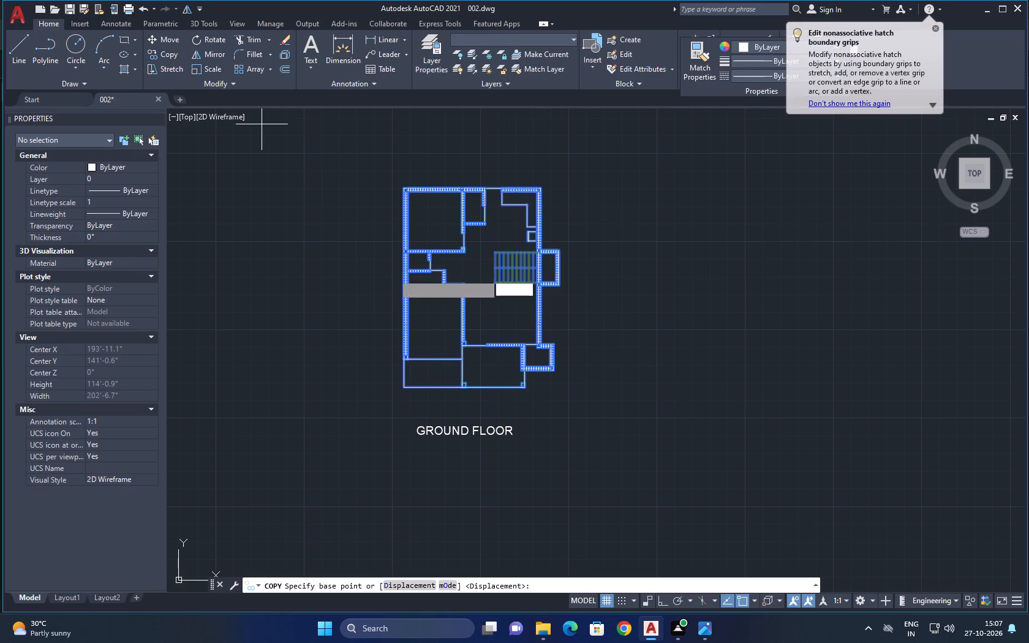
{"action": "left_click", "coordinate": [666, 600]}
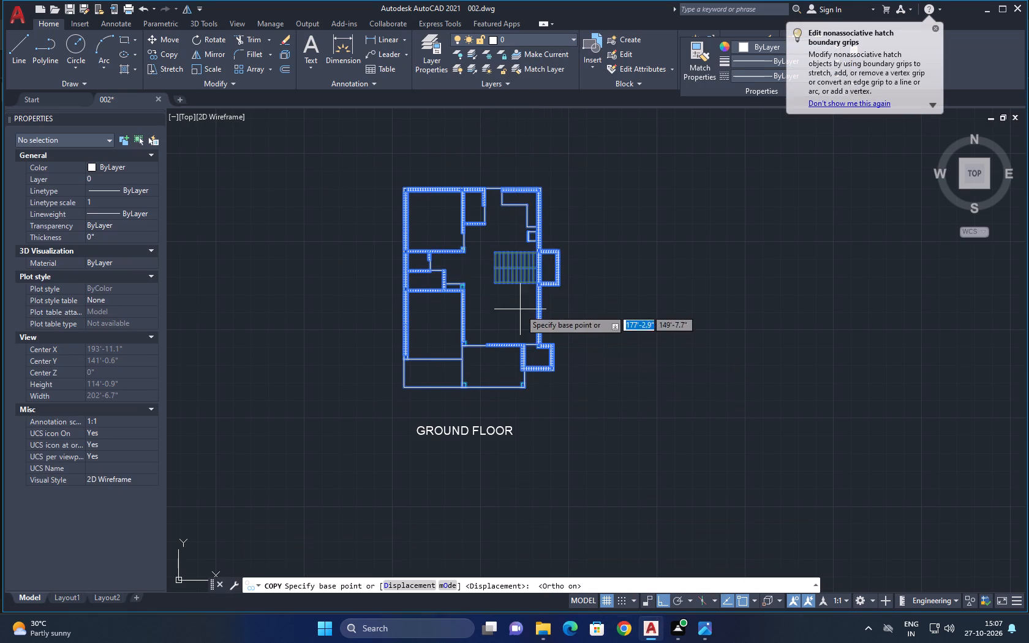
{"action": "left_click", "coordinate": [458, 288]}
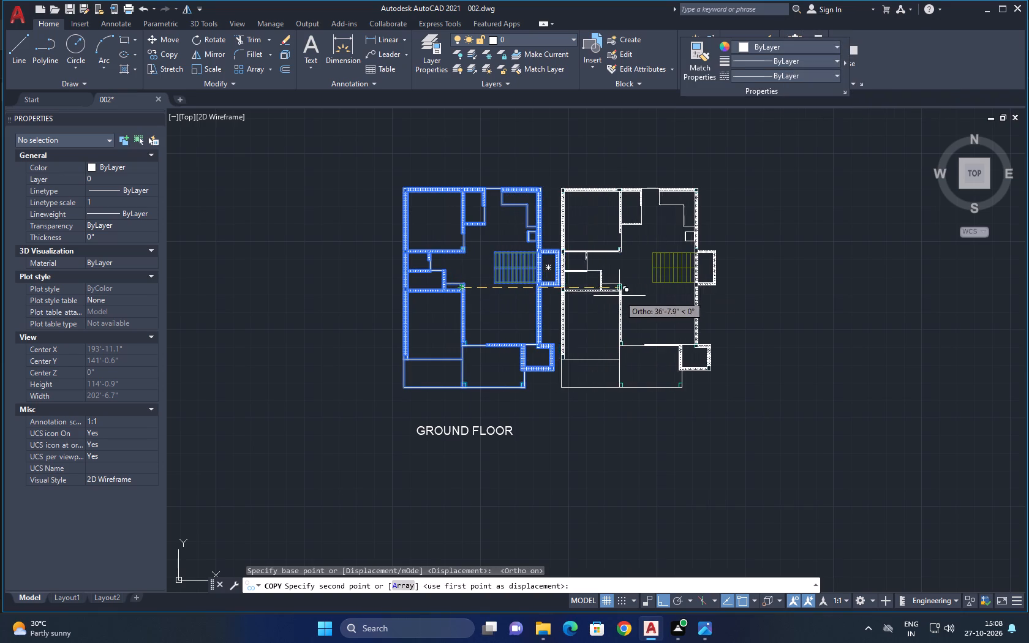
{"action": "middle_click_drag", "start_coordinate": [708, 304], "coordinate": [590, 305]}
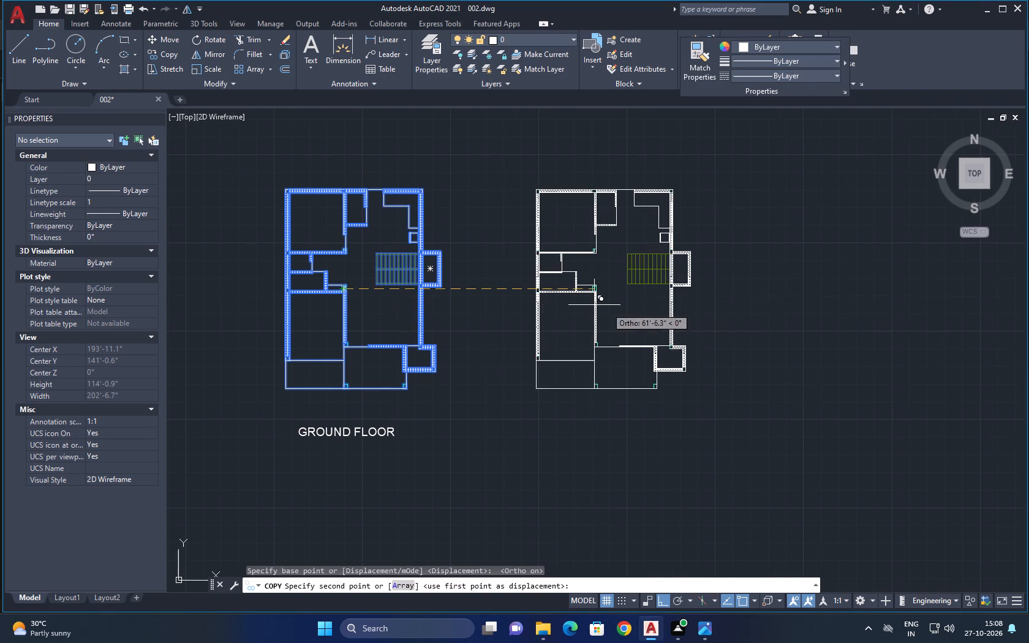
{"action": "left_click", "coordinate": [612, 309]}
{"action": "key", "text": "Escape"}
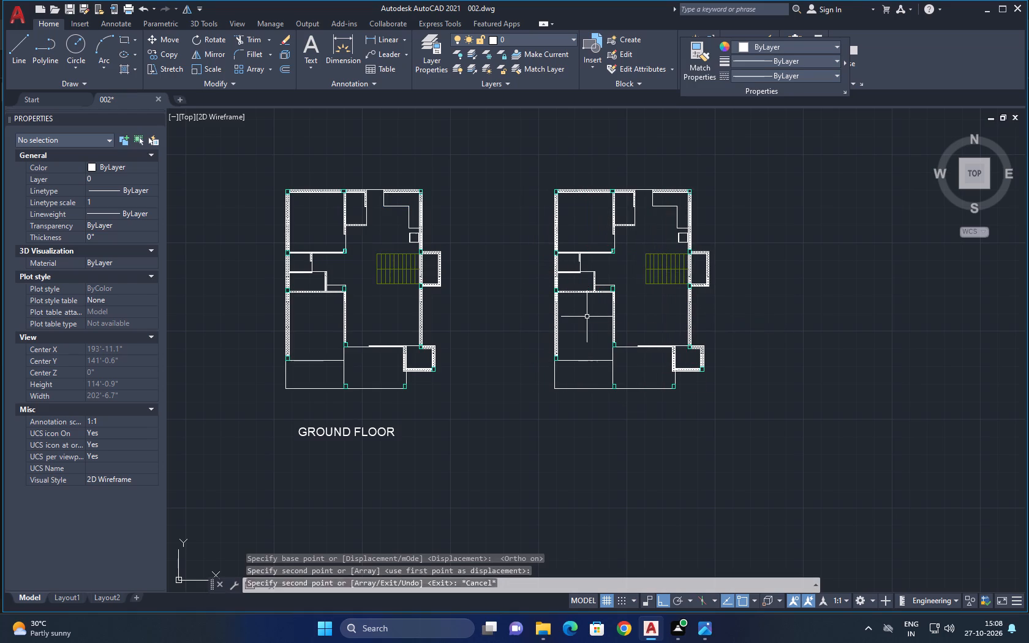
{"action": "key", "text": "Escape"}
{"action": "key", "text": "Escape"}
{"action": "key", "text": "Escape"}
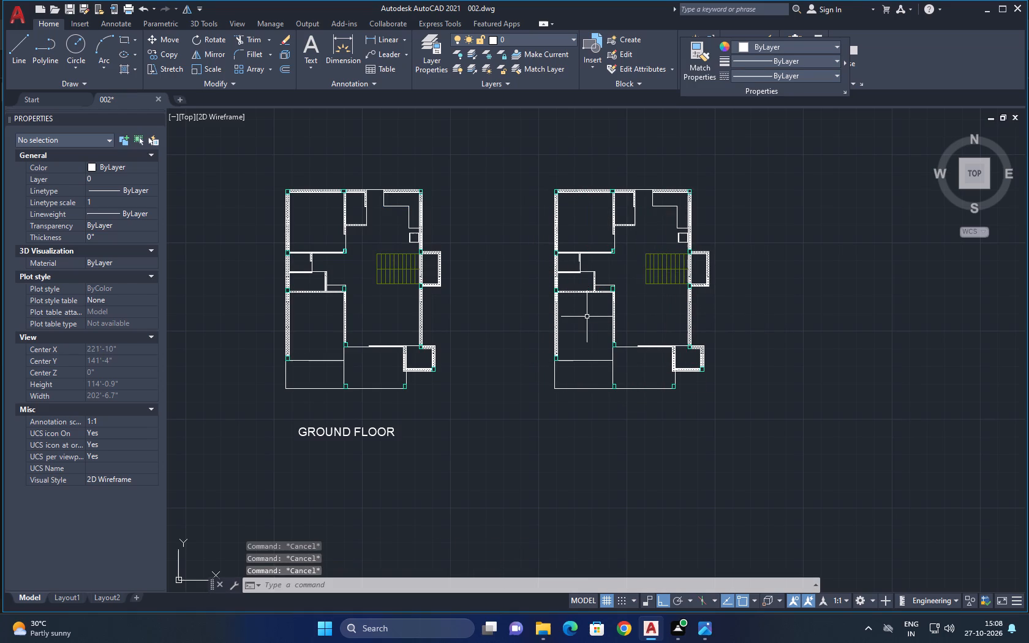
{"action": "key", "text": "Escape"}
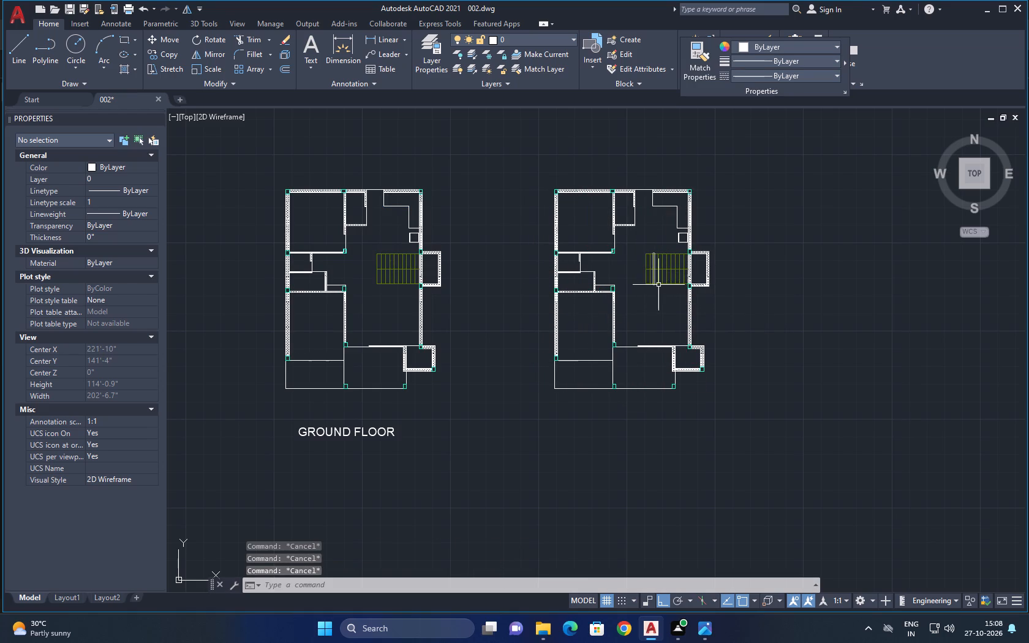
Delete the ANGLE-pattern hatch from the walls of the copied plan.
{"action": "scroll", "coordinate": [662, 282], "scroll_direction": "up", "scroll_amount": 1}
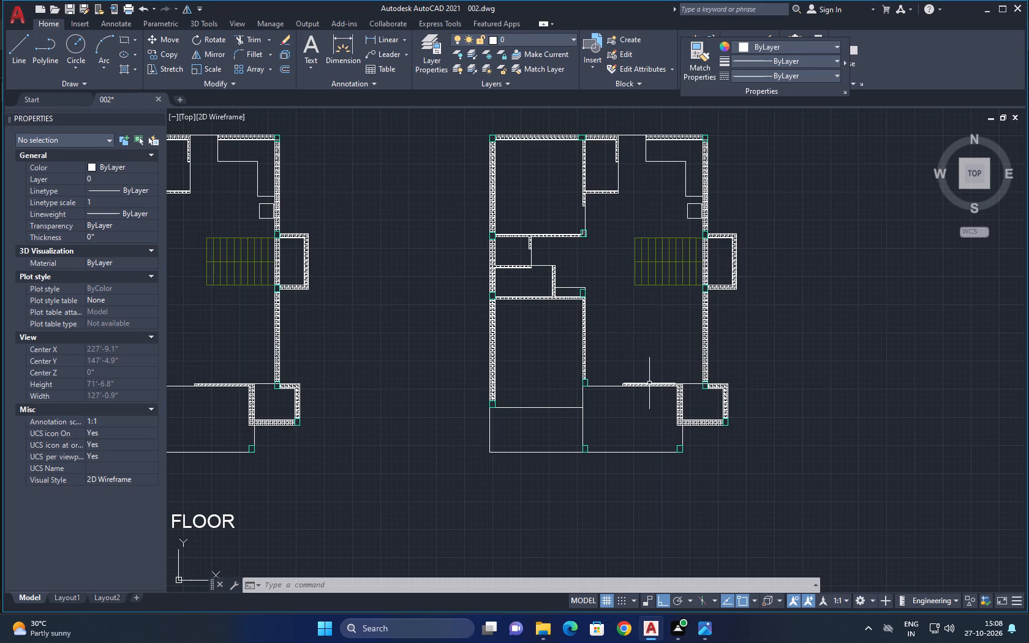
{"action": "scroll", "coordinate": [654, 399], "scroll_direction": "up", "scroll_amount": 2}
{"action": "scroll", "coordinate": [693, 403], "scroll_direction": "down", "scroll_amount": 3}
{"action": "scroll", "coordinate": [693, 403], "scroll_direction": "up", "scroll_amount": 1}
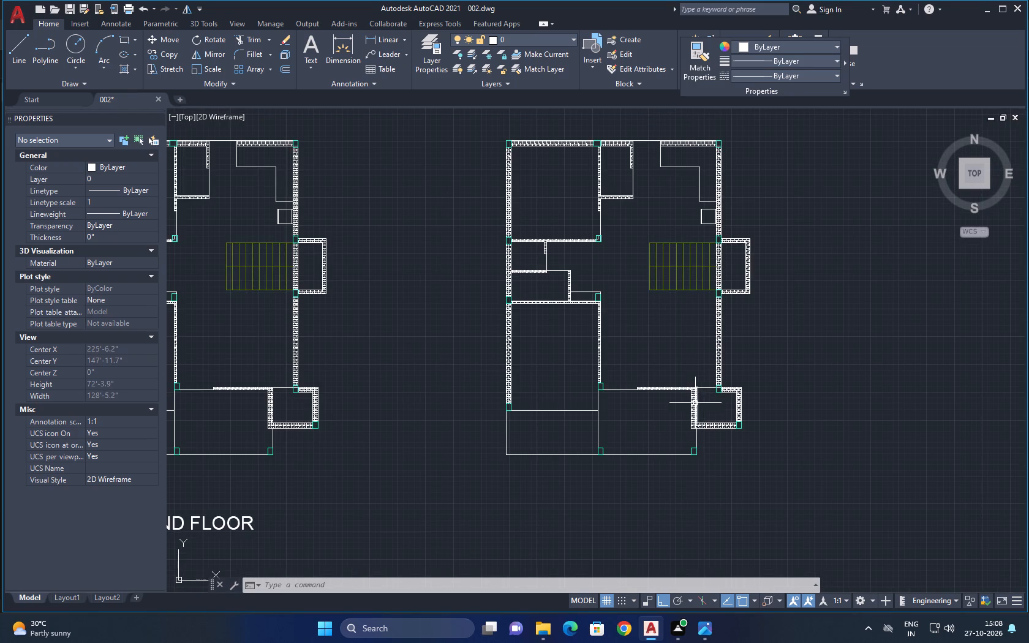
{"action": "key", "text": "Escape"}
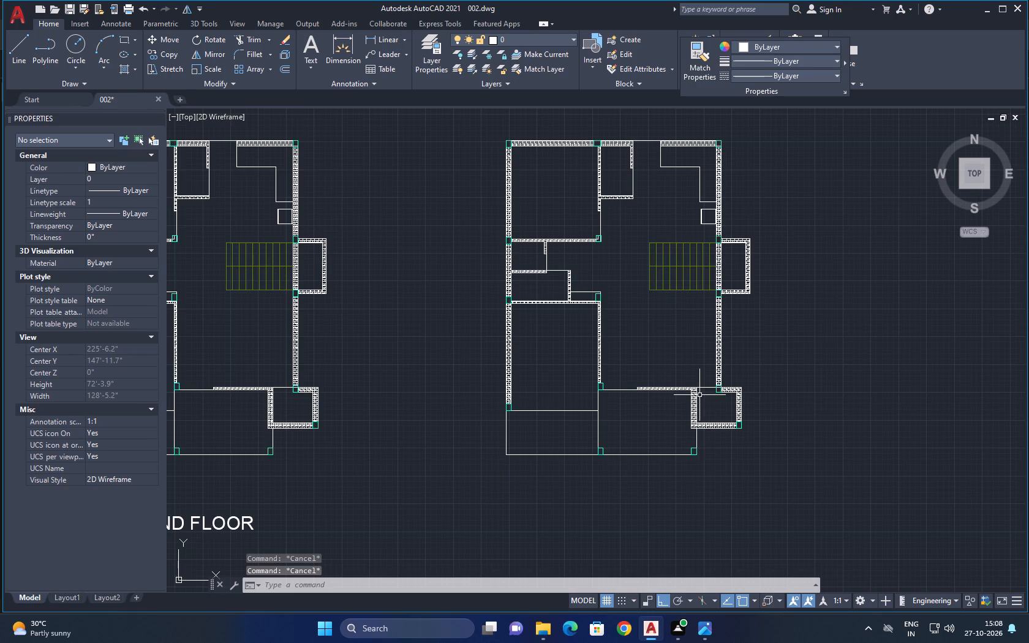
{"action": "scroll", "coordinate": [699, 394], "scroll_direction": "up", "scroll_amount": 2}
{"action": "left_click", "coordinate": [680, 404]}
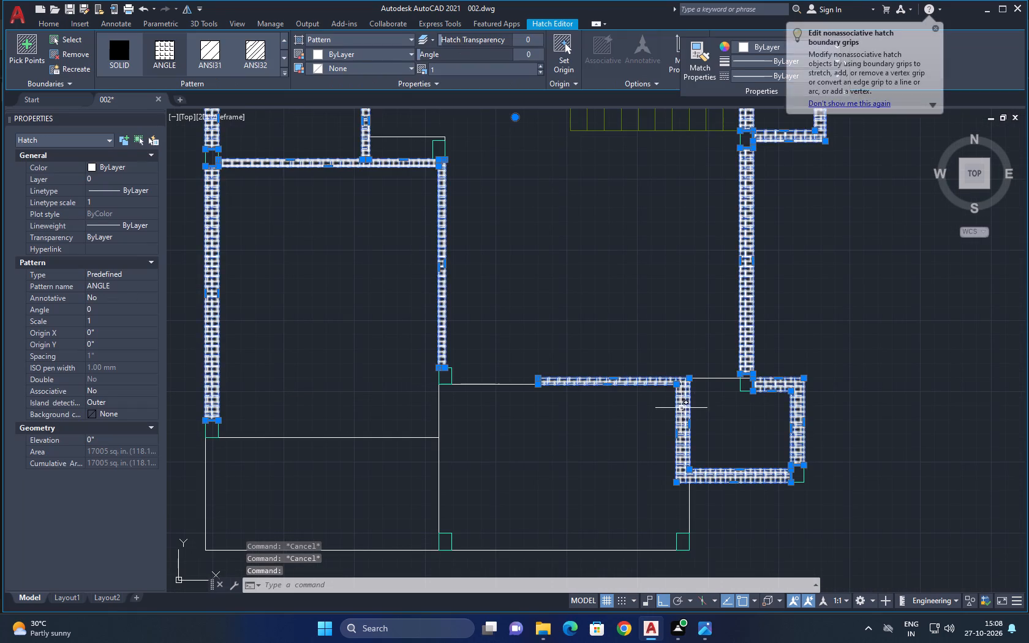
{"action": "key", "text": "Delete"}
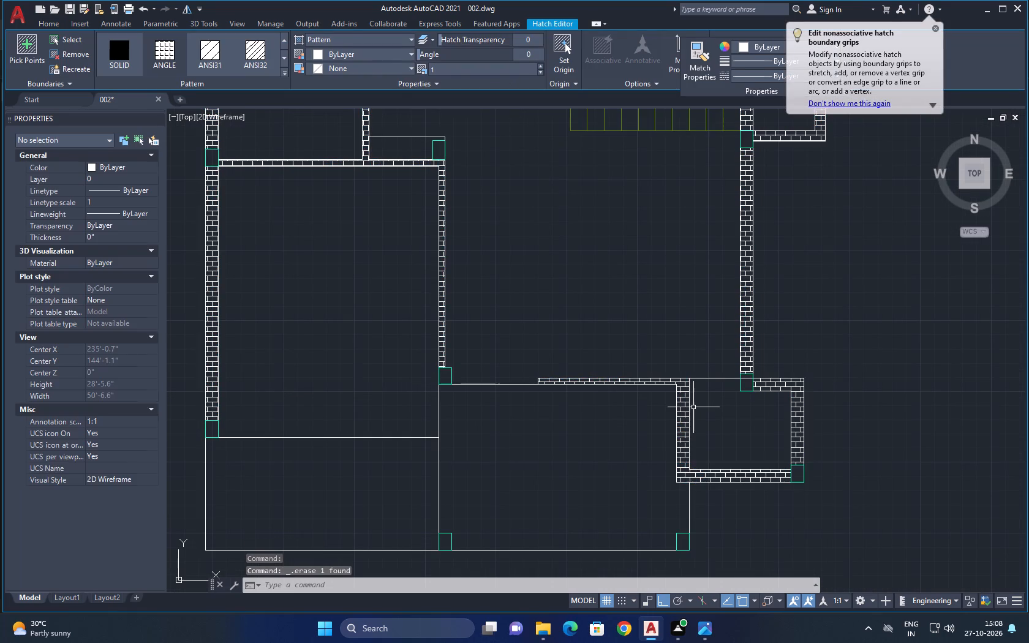
{"action": "scroll", "coordinate": [692, 408], "scroll_direction": "down", "scroll_amount": 3}
{"action": "scroll", "coordinate": [692, 408], "scroll_direction": "up", "scroll_amount": 1}
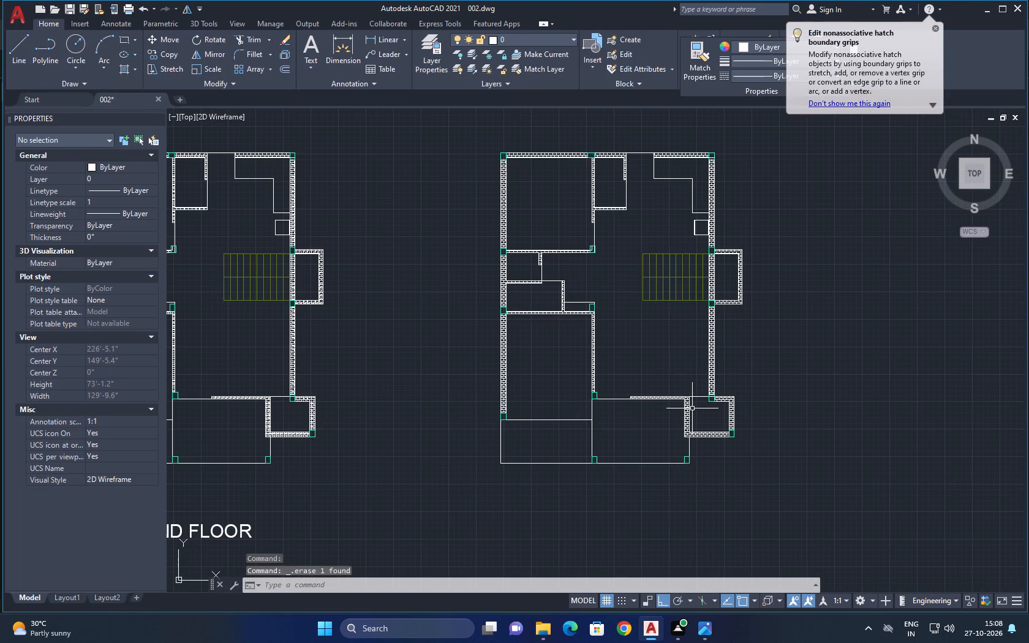
Delete the remaining BRICK-pattern hatch from the walls of the copied plan.
{"action": "left_click", "coordinate": [687, 417]}
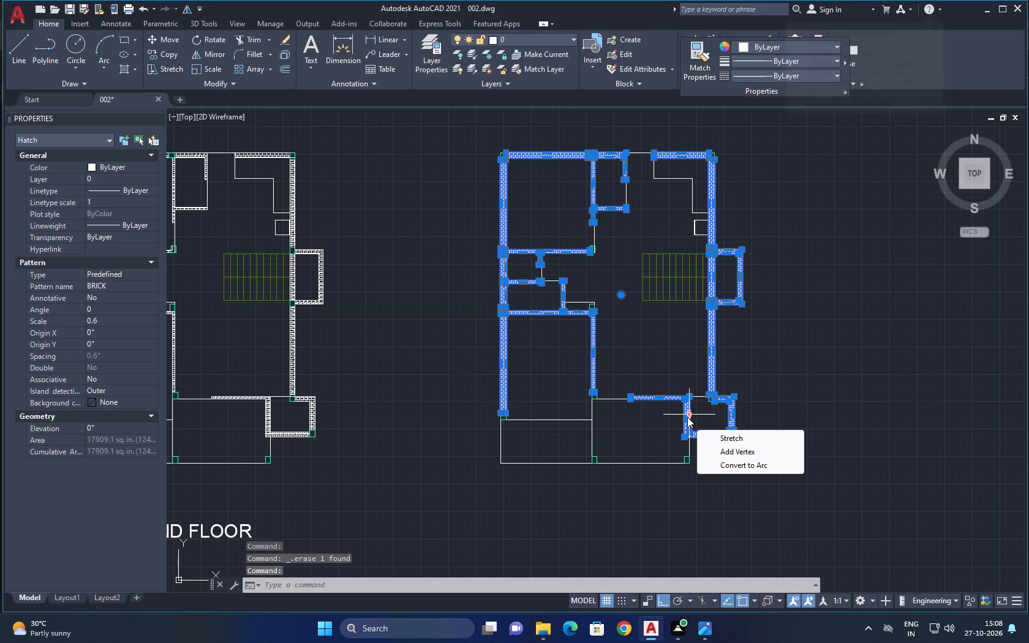
{"action": "key", "text": "Delete"}
{"action": "key", "text": "Delete"}
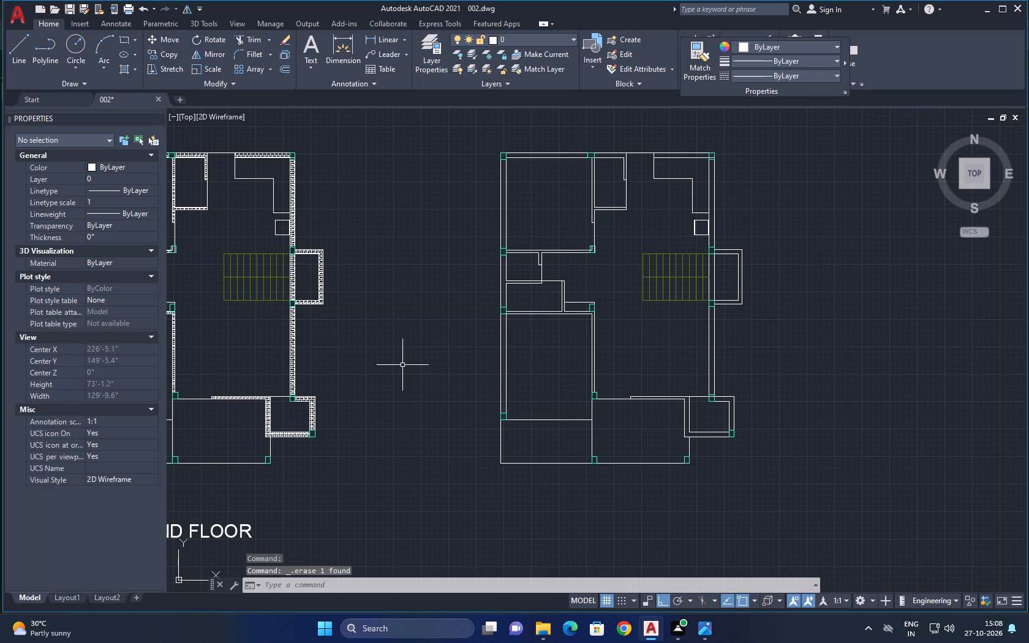
Delete both overlaid wall hatches from the original GROUND FLOOR plan.
{"action": "scroll", "coordinate": [406, 360], "scroll_direction": "down", "scroll_amount": 1}
{"action": "middle_click_drag", "start_coordinate": [415, 355], "coordinate": [504, 340]}
{"action": "scroll", "coordinate": [426, 353], "scroll_direction": "up", "scroll_amount": 1}
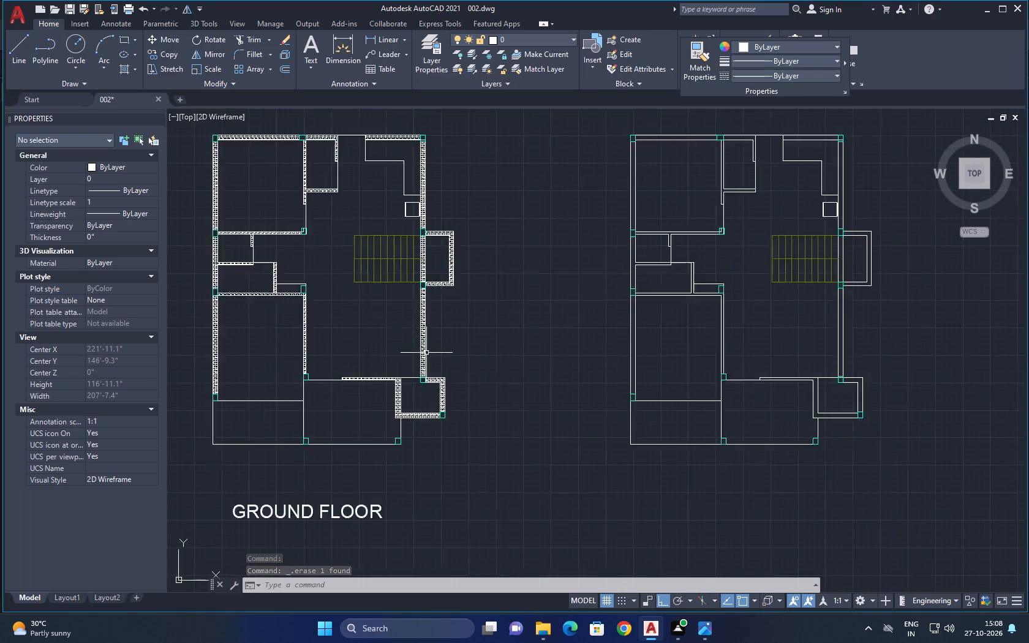
{"action": "scroll", "coordinate": [426, 353], "scroll_direction": "up", "scroll_amount": 1}
{"action": "left_click", "coordinate": [419, 358]}
{"action": "key", "text": "Delete"}
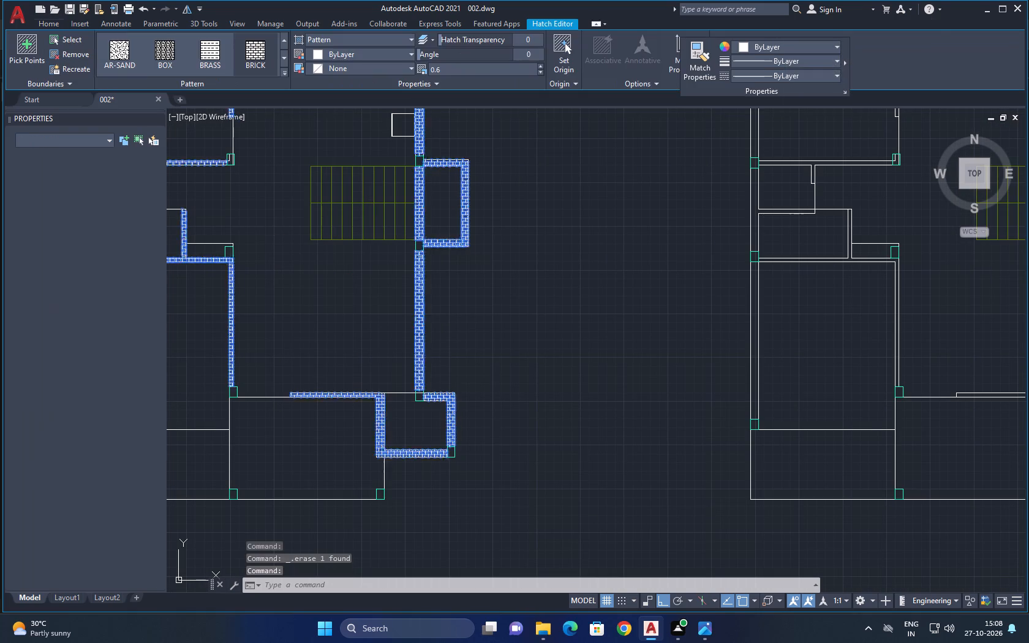
{"action": "left_click", "coordinate": [417, 366]}
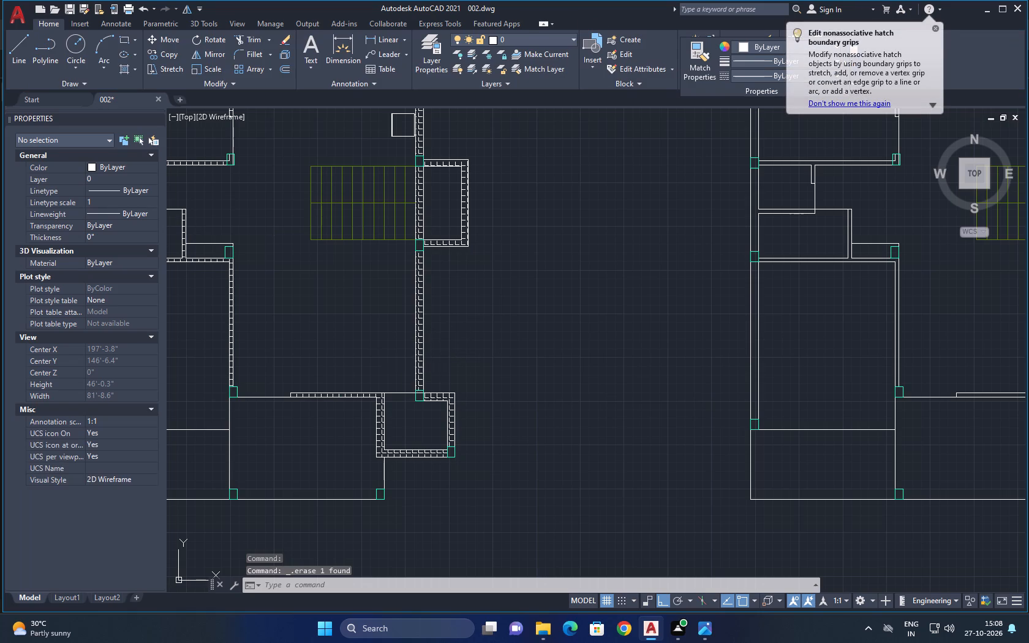
{"action": "key", "text": "Delete"}
{"action": "scroll", "coordinate": [585, 366], "scroll_direction": "down", "scroll_amount": 2}
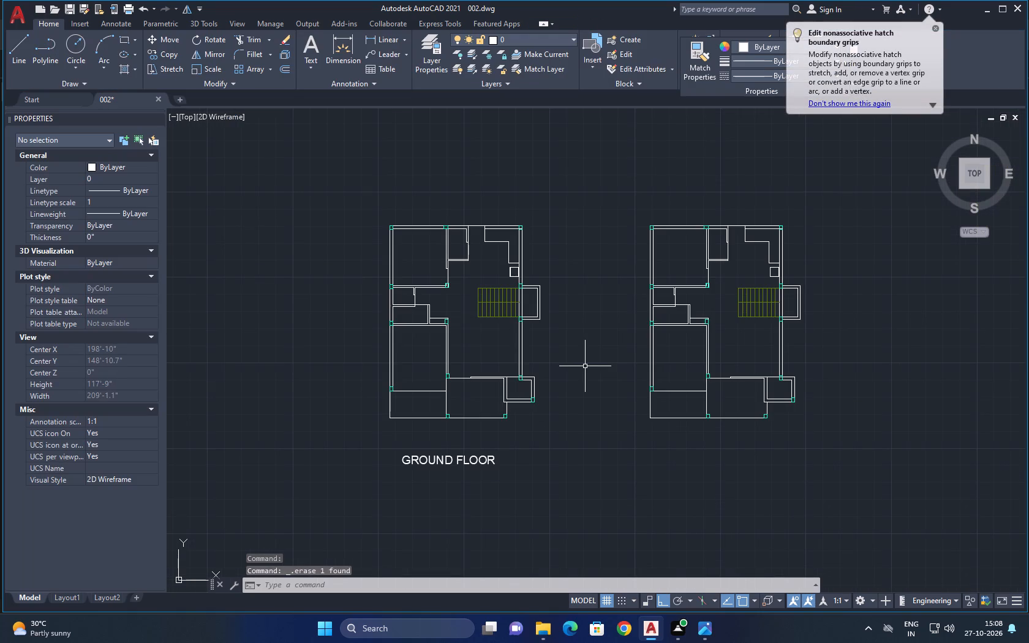
Save the drawing.
{"action": "key", "text": "ctrl+s"}
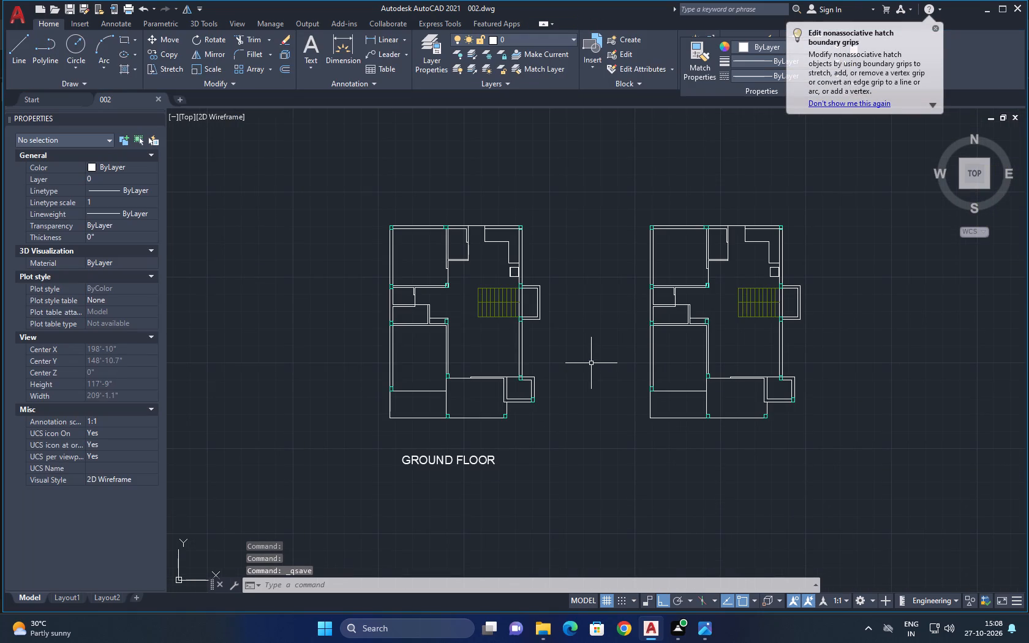
Delete the 14' outer line of the south wall, between the middle beam and the small projecting corner room, in the copied plan.
{"action": "scroll", "coordinate": [774, 408], "scroll_direction": "up", "scroll_amount": 2}
{"action": "scroll", "coordinate": [720, 340], "scroll_direction": "up", "scroll_amount": 1}
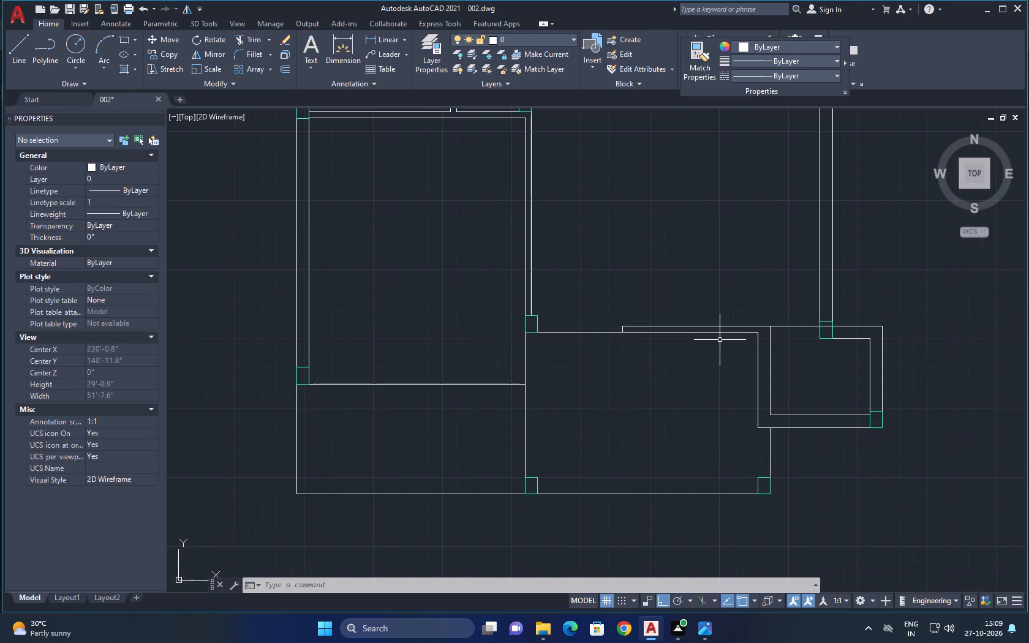
{"action": "scroll", "coordinate": [720, 340], "scroll_direction": "up", "scroll_amount": 1}
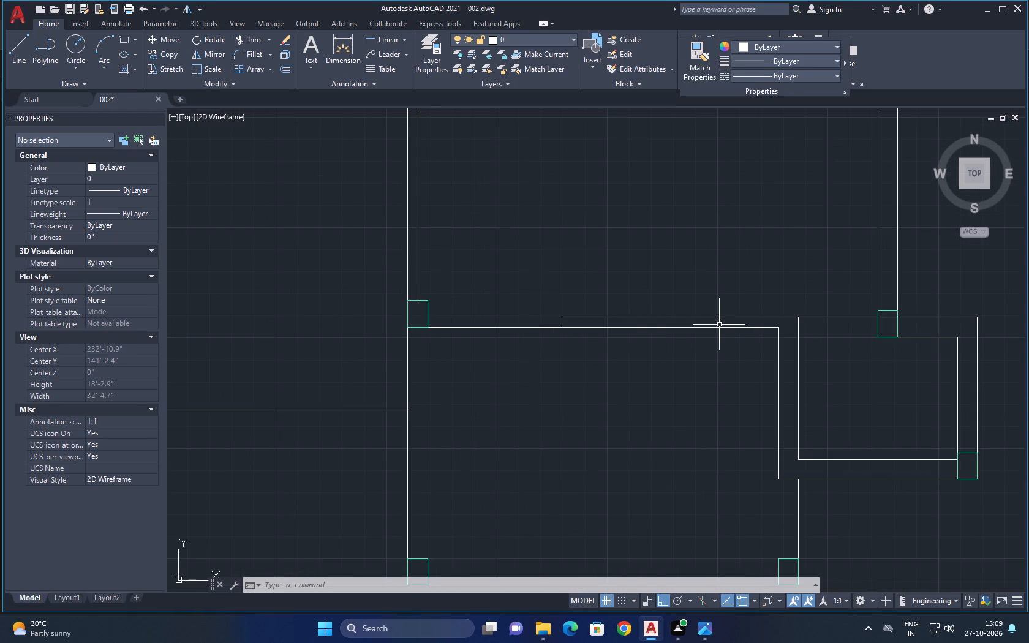
{"action": "scroll", "coordinate": [757, 340], "scroll_direction": "up", "scroll_amount": 1}
{"action": "left_click", "coordinate": [734, 318]}
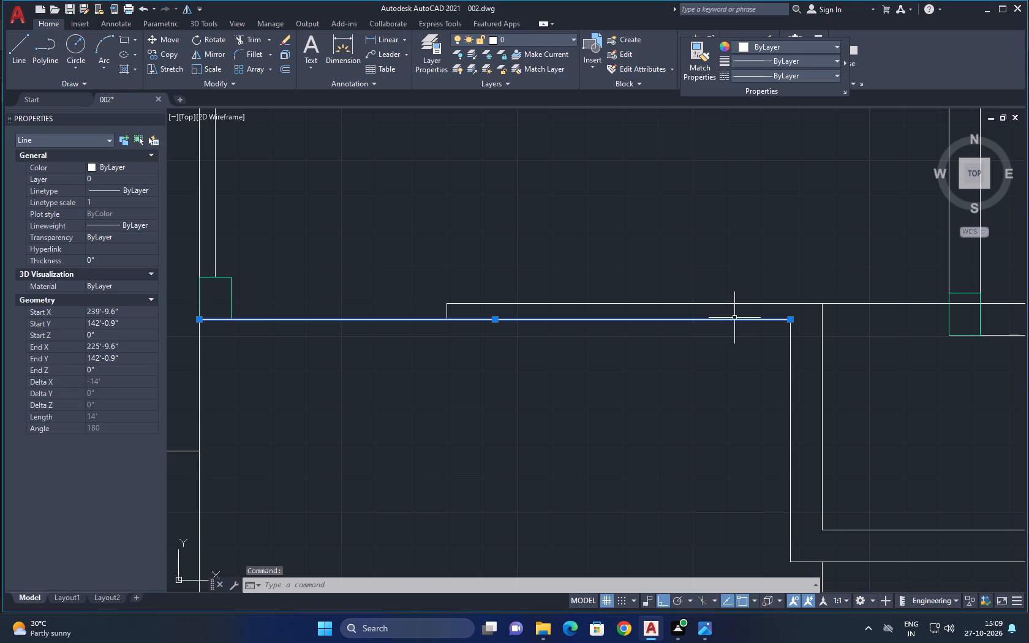
{"action": "key", "text": "Delete"}
Stretch the small corner room's short inner north line west to the middle wall line, making it 20'-9" long.
{"action": "scroll", "coordinate": [734, 318], "scroll_direction": "down", "scroll_amount": 2}
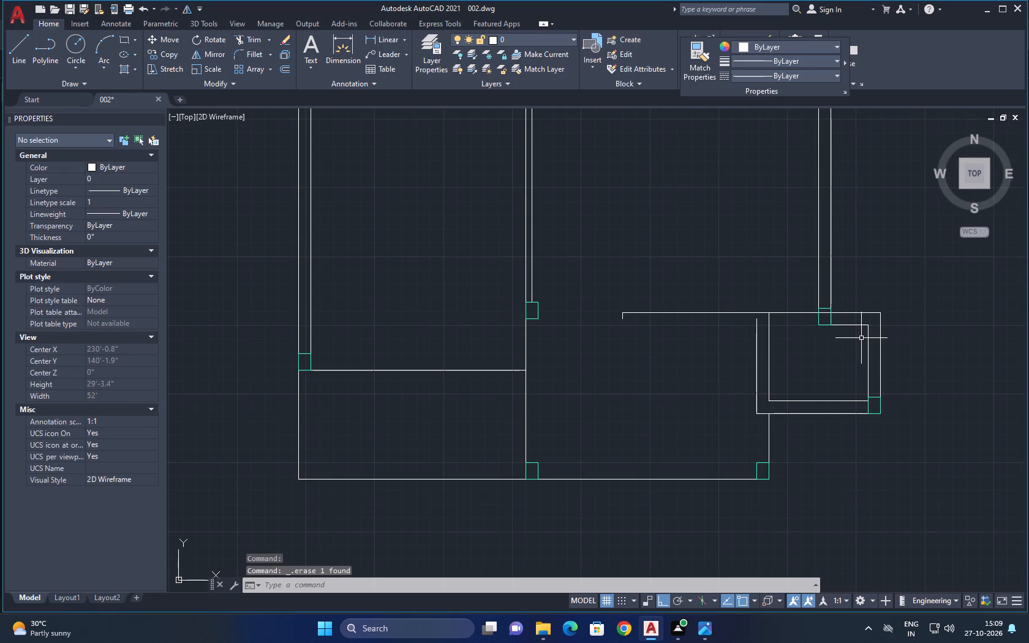
{"action": "left_click", "coordinate": [848, 325]}
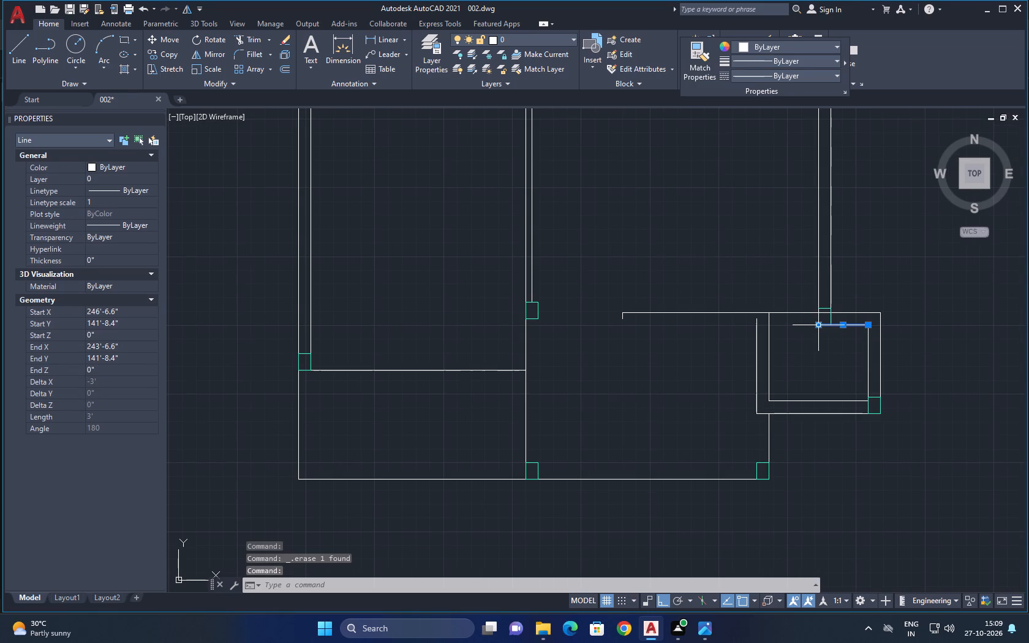
{"action": "left_click", "coordinate": [819, 326]}
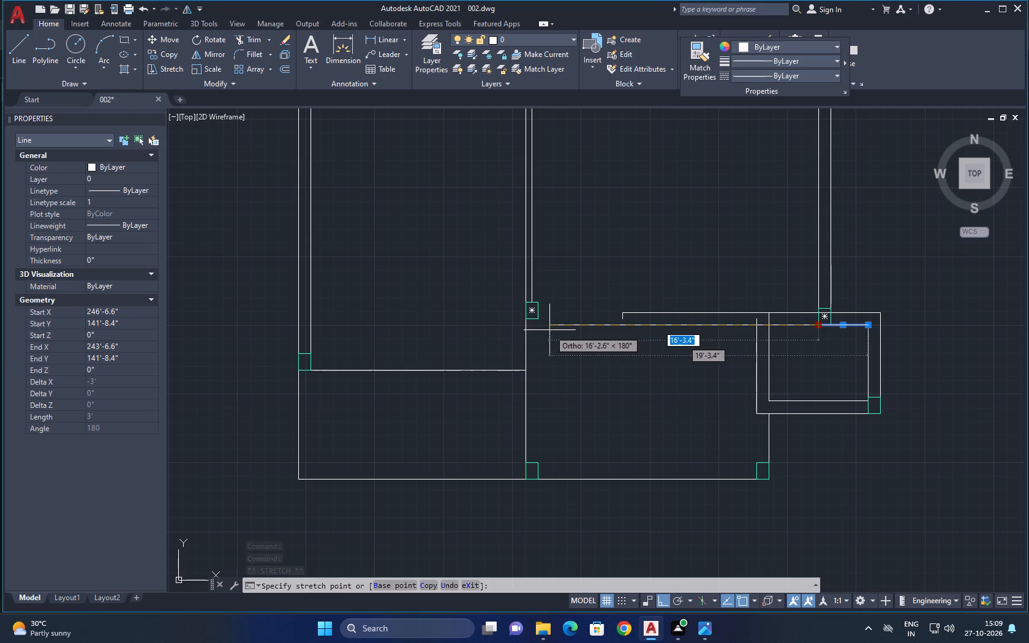
{"action": "scroll", "coordinate": [543, 333], "scroll_direction": "up", "scroll_amount": 3}
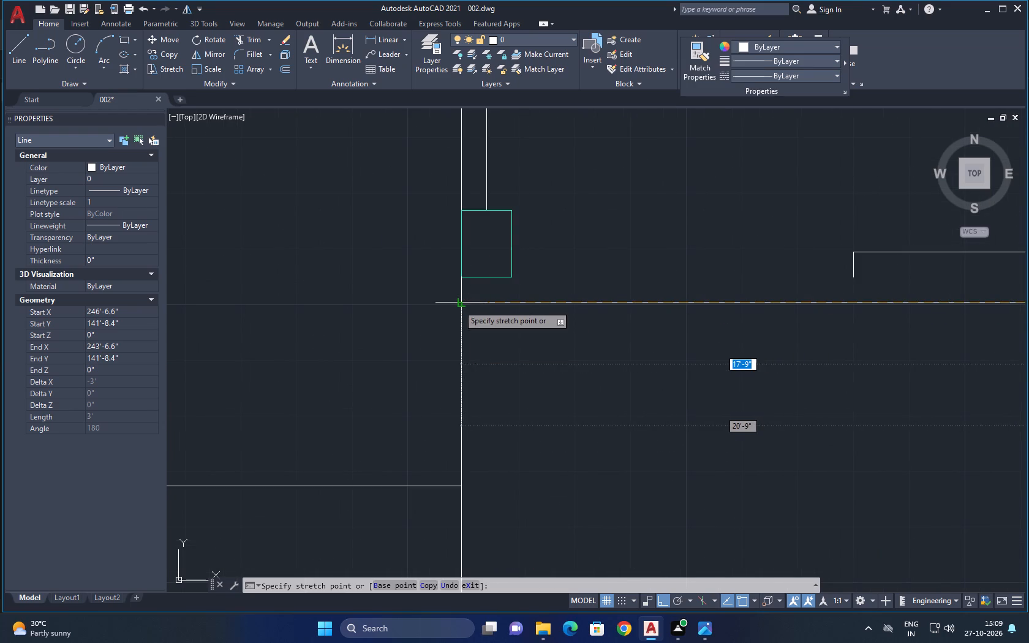
{"action": "left_click", "coordinate": [458, 305]}
{"action": "key", "text": "Escape"}
{"action": "scroll", "coordinate": [638, 311], "scroll_direction": "down", "scroll_amount": 1}
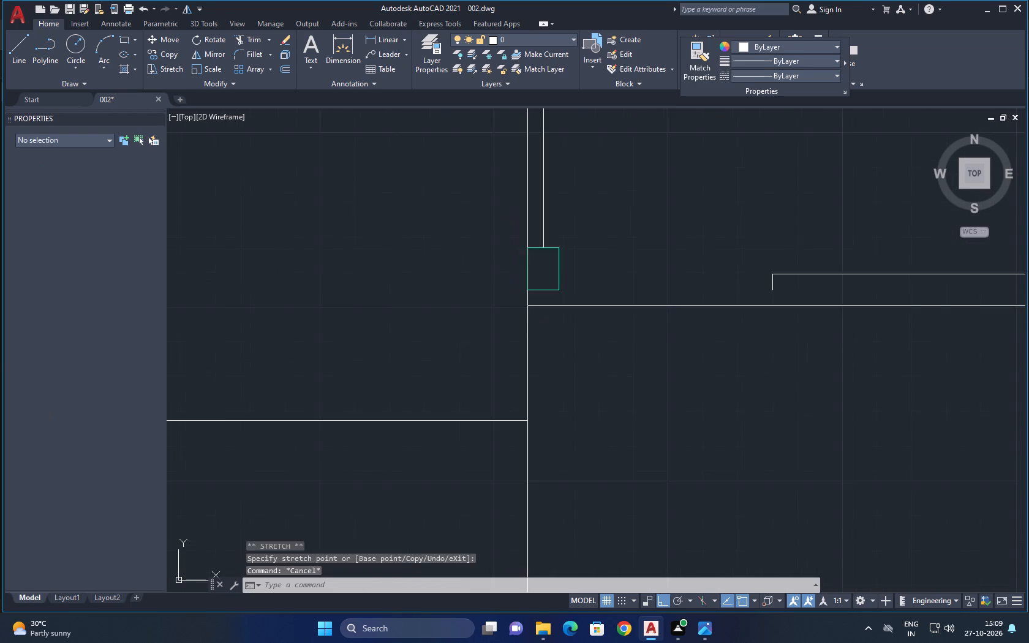
Move the beam rectangle at the south end of the middle wall down so its bottom edge sits on the lengthened line.
{"action": "scroll", "coordinate": [658, 311], "scroll_direction": "down", "scroll_amount": 1}
{"action": "left_click", "coordinate": [600, 299]}
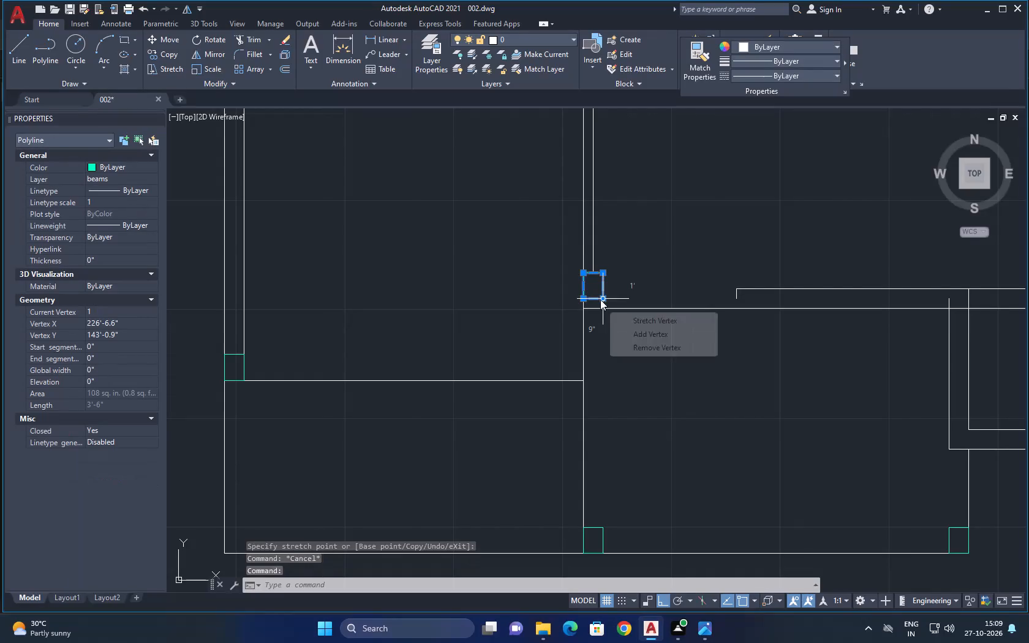
{"action": "scroll", "coordinate": [597, 300], "scroll_direction": "up", "scroll_amount": 3}
{"action": "key", "text": "m"}
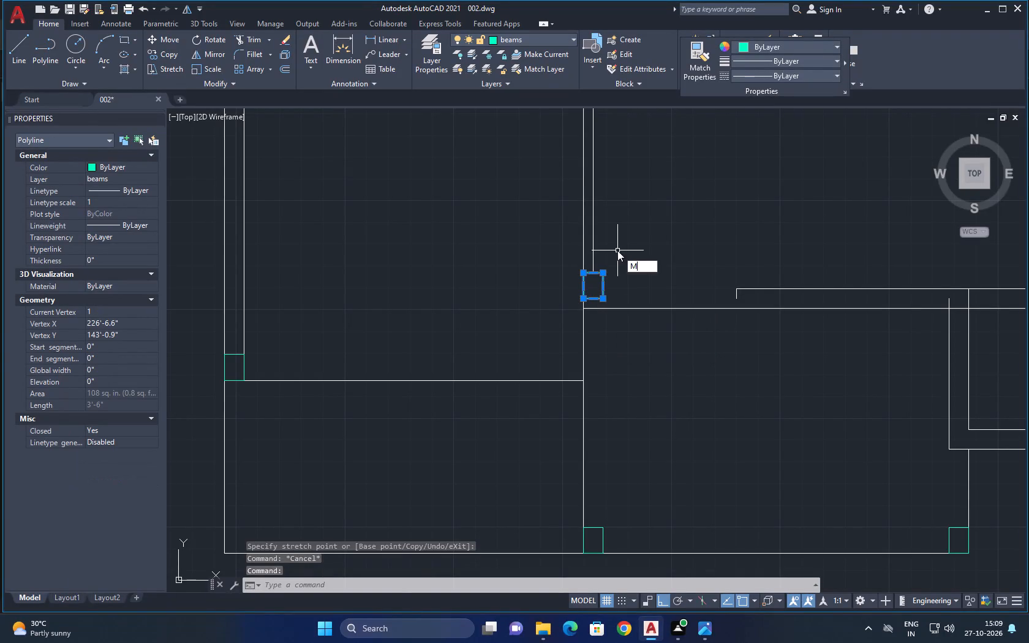
{"action": "key", "text": "space"}
{"action": "scroll", "coordinate": [600, 277], "scroll_direction": "up", "scroll_amount": 3}
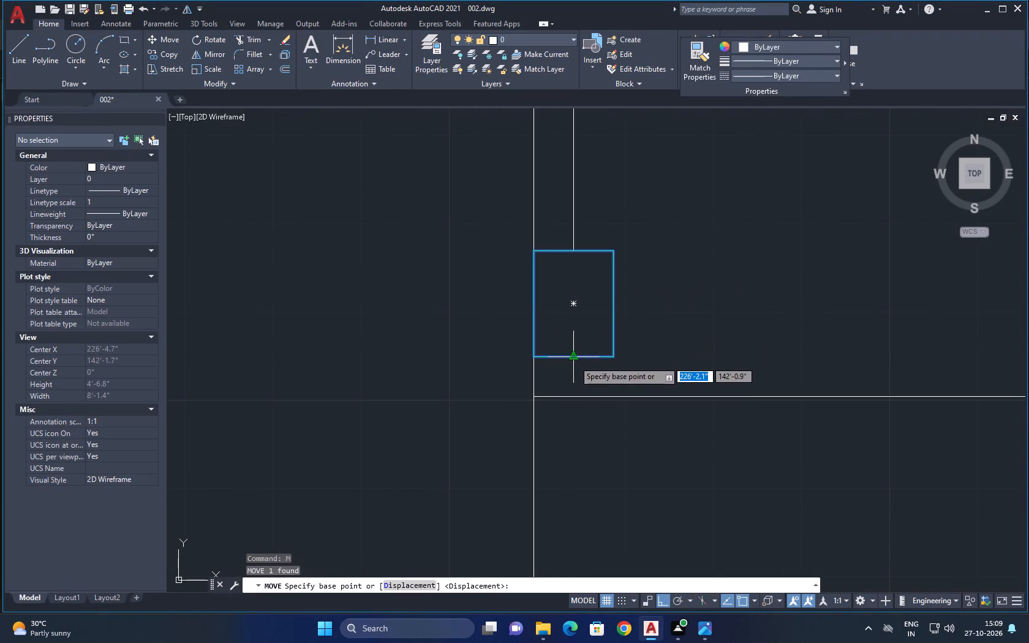
{"action": "left_click", "coordinate": [574, 361]}
{"action": "left_click", "coordinate": [574, 399]}
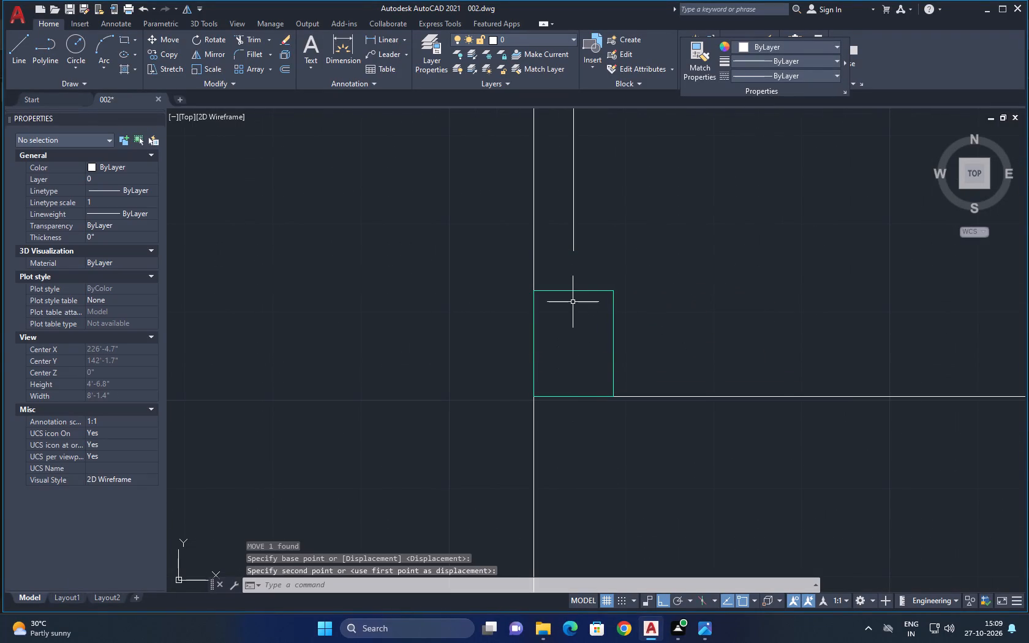
{"action": "key", "text": "Escape"}
Stretch the middle wall's inner line down to meet the top edge of the moved beam.
{"action": "left_click", "coordinate": [573, 249]}
{"action": "left_click", "coordinate": [574, 252]}
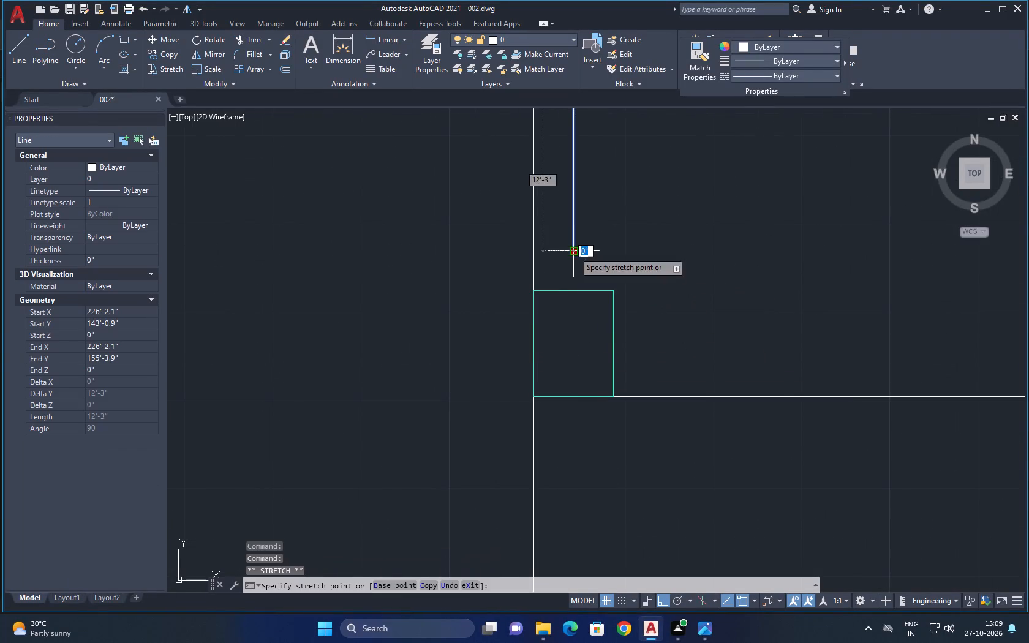
{"action": "left_click", "coordinate": [577, 291]}
{"action": "key", "text": "Escape"}
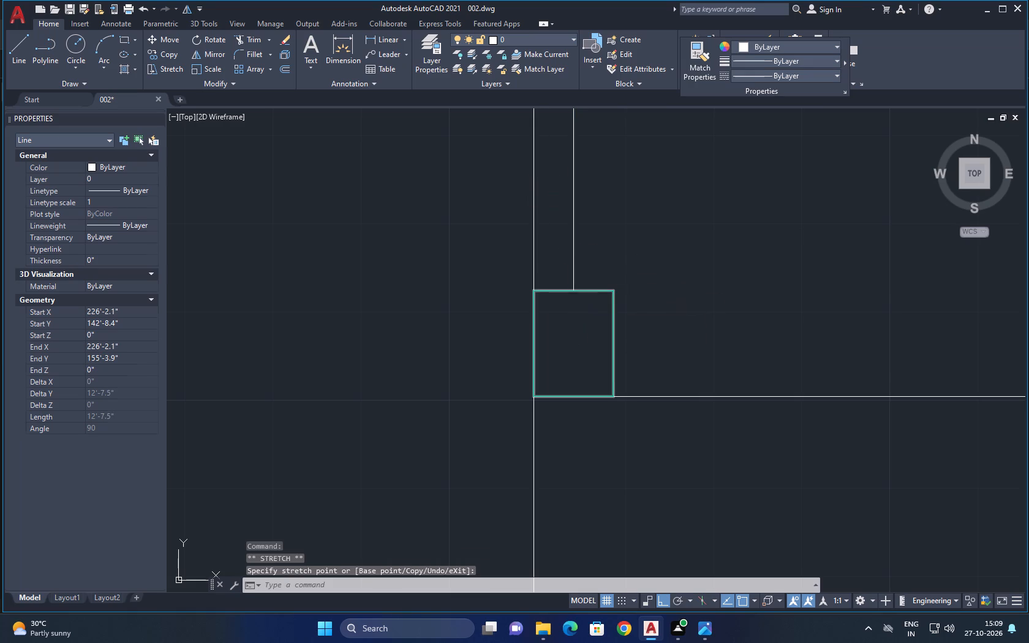
Stretch the short end line of the south wall opening down to meet the lengthened wall line.
{"action": "scroll", "coordinate": [760, 291], "scroll_direction": "down", "scroll_amount": 3}
{"action": "middle_click_drag", "start_coordinate": [793, 305], "coordinate": [560, 304]}
{"action": "scroll", "coordinate": [559, 304], "scroll_direction": "down", "scroll_amount": 1}
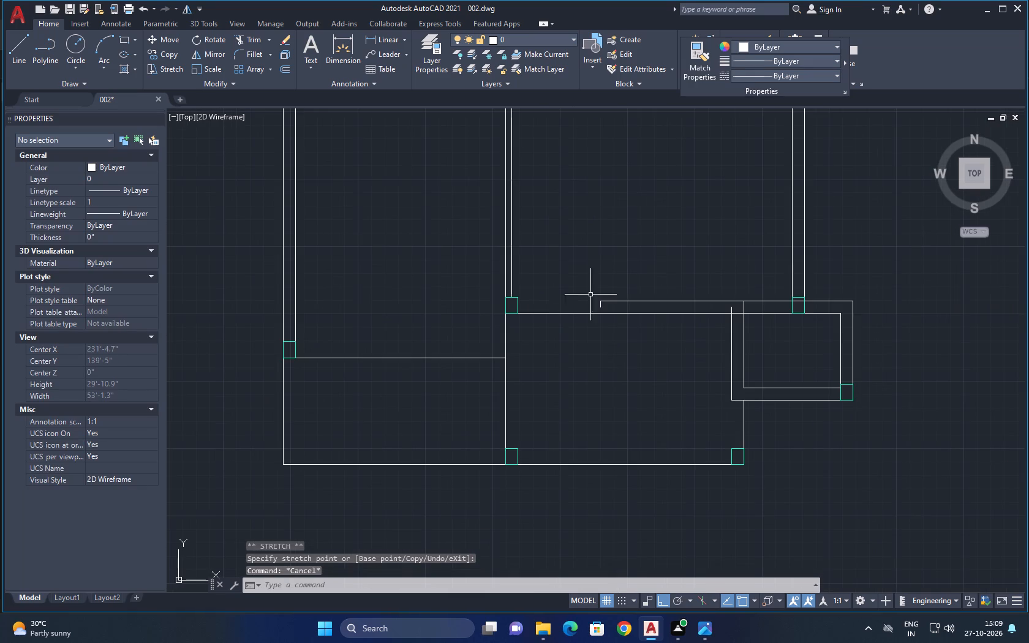
{"action": "left_click", "coordinate": [600, 305]}
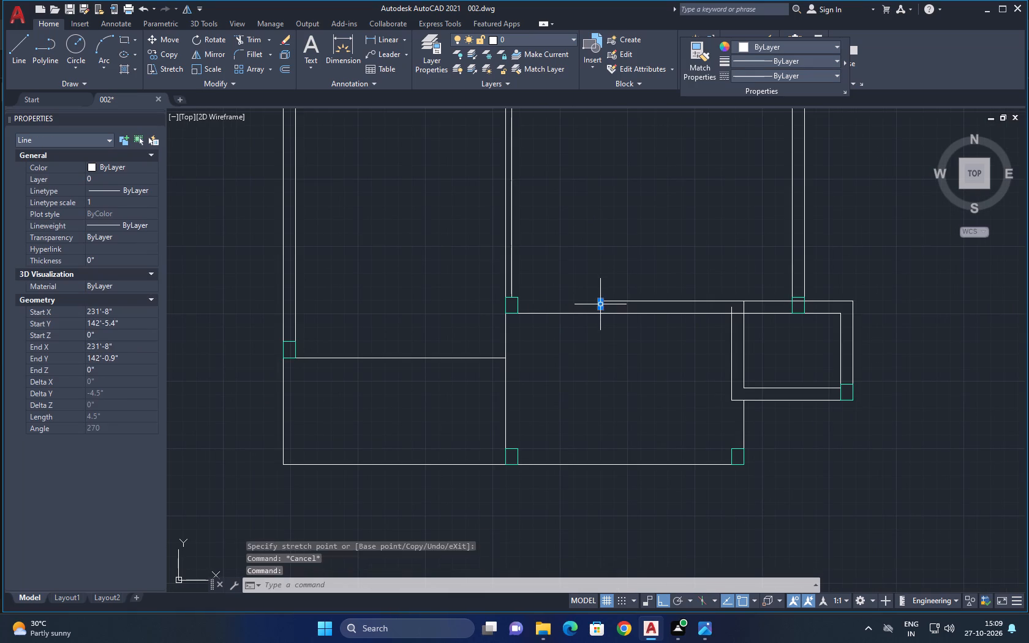
{"action": "scroll", "coordinate": [601, 318], "scroll_direction": "up", "scroll_amount": 3}
{"action": "left_click", "coordinate": [591, 274]}
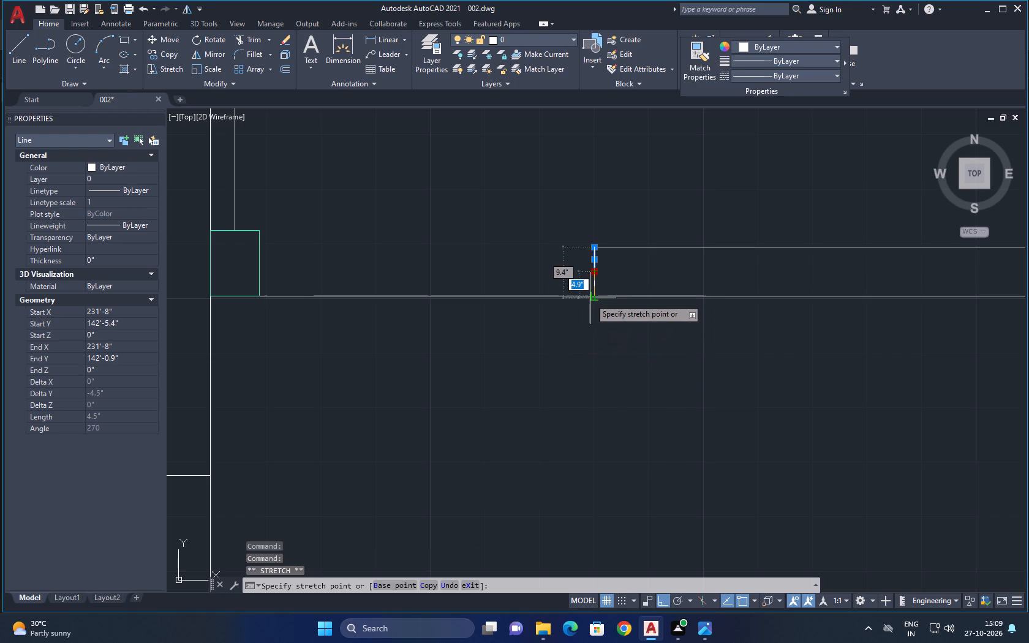
{"action": "left_click", "coordinate": [590, 298]}
{"action": "key", "text": "Escape"}
Stretch the vertical line above the southeast porch beam up 9" to the corner room's inner corner, making it 4'-9" long.
{"action": "scroll", "coordinate": [646, 293], "scroll_direction": "down", "scroll_amount": 2}
{"action": "scroll", "coordinate": [701, 313], "scroll_direction": "down", "scroll_amount": 1}
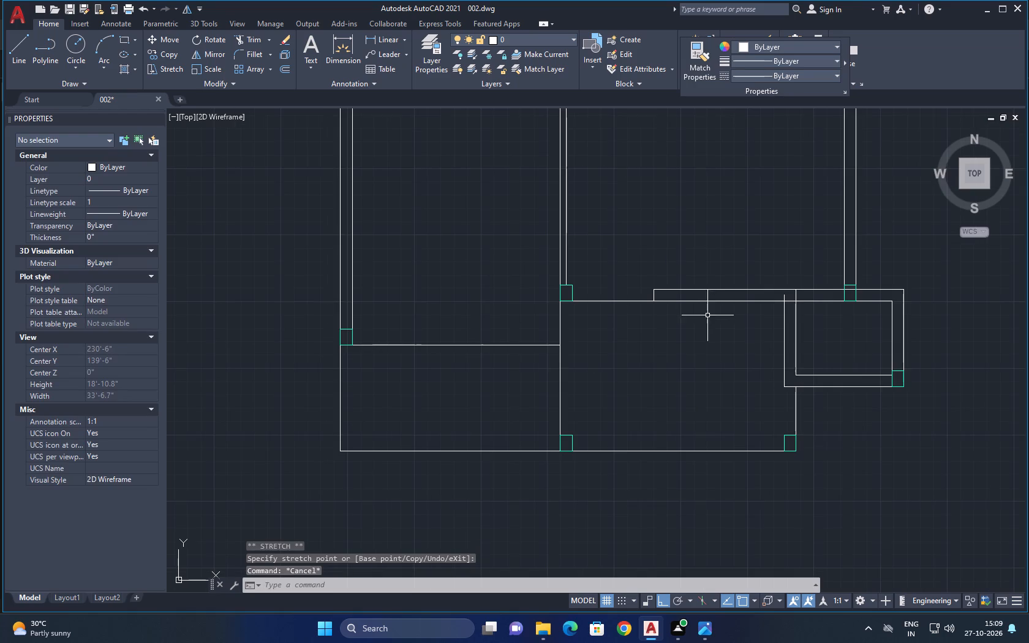
{"action": "middle_click_drag", "start_coordinate": [814, 358], "coordinate": [738, 361]}
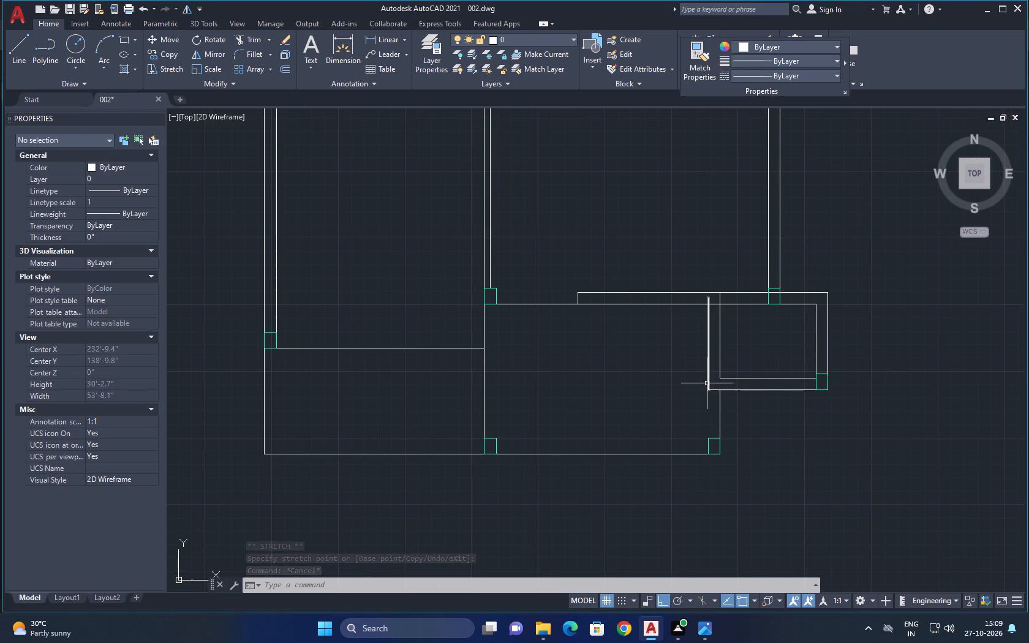
{"action": "scroll", "coordinate": [712, 377], "scroll_direction": "up", "scroll_amount": 2}
{"action": "left_click", "coordinate": [730, 433]}
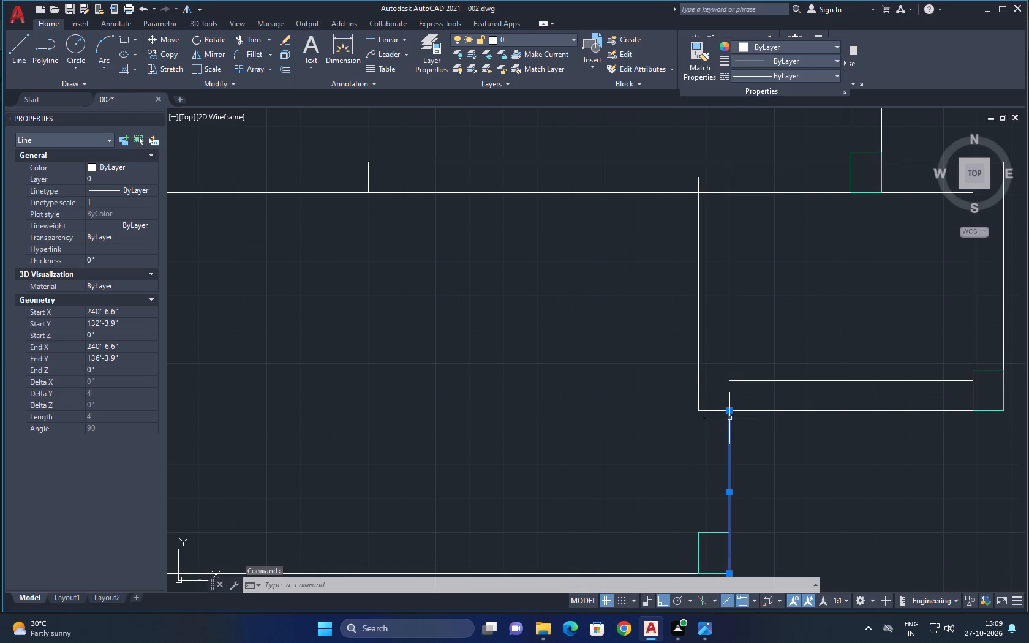
{"action": "left_click", "coordinate": [728, 413]}
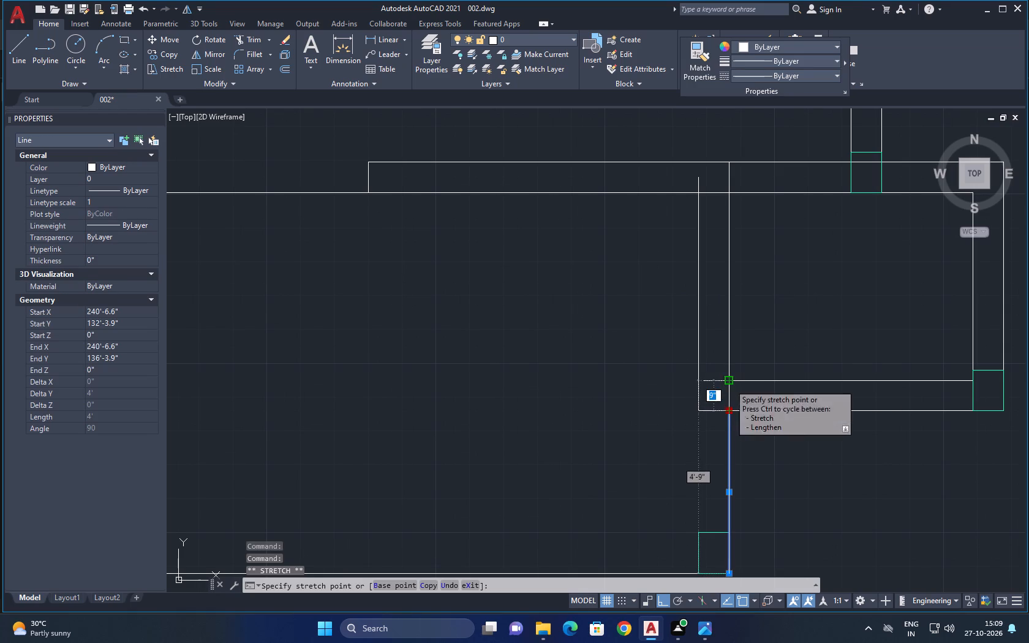
{"action": "left_click", "coordinate": [729, 384]}
{"action": "key", "text": "Escape"}
{"action": "key", "text": "Escape"}
Trim away the southeast corner room's outer west wall line, its short south corner piece and the stub at the north wall.
{"action": "type", "text": "TR"}
{"action": "key", "text": "space"}
{"action": "key", "text": "space"}
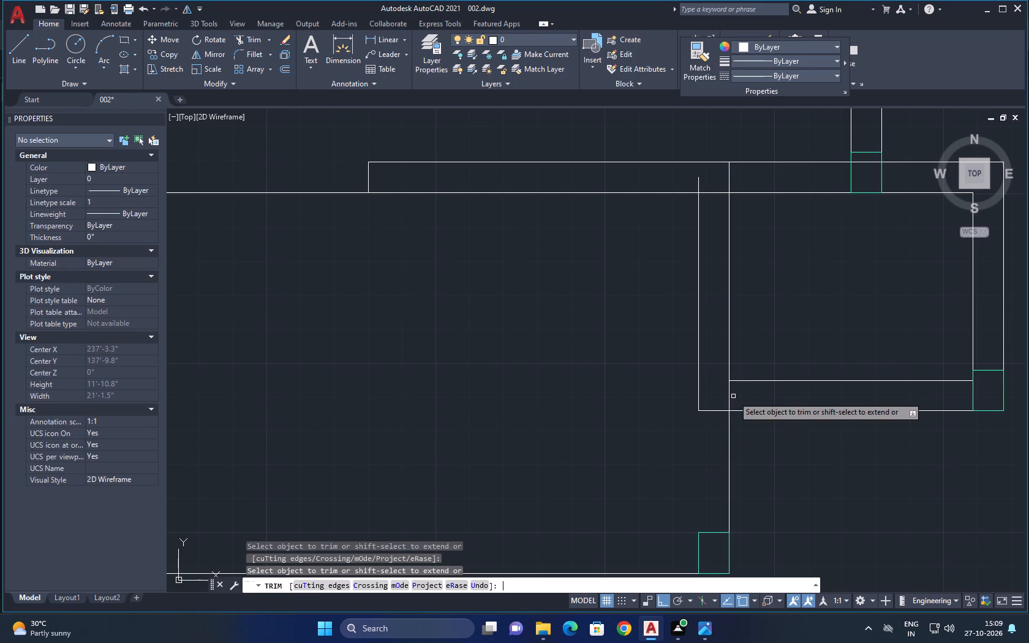
{"action": "left_click_drag", "start_coordinate": [704, 432], "coordinate": [684, 375]}
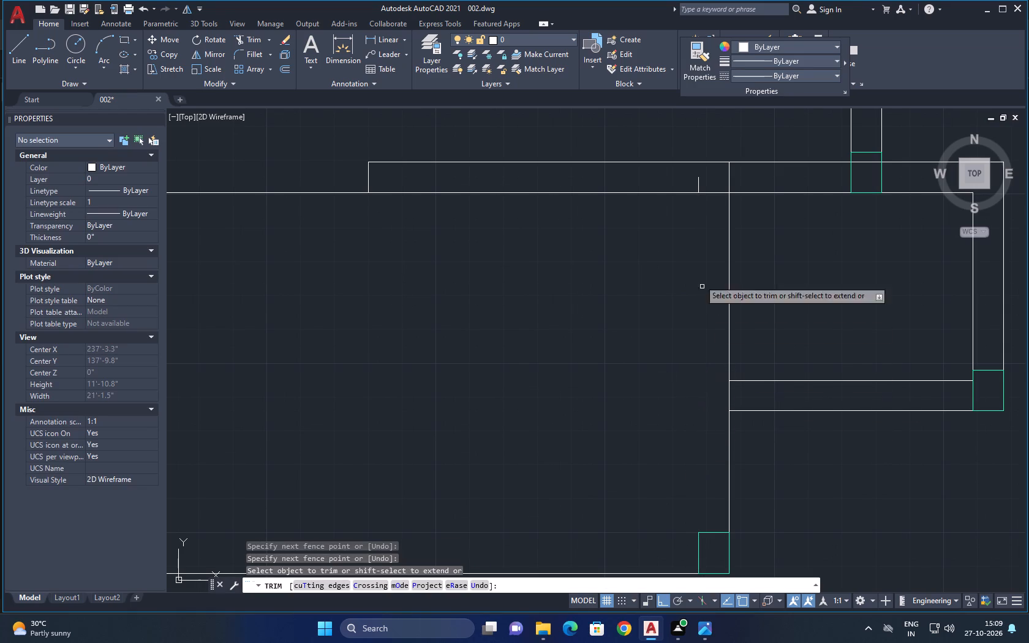
{"action": "left_click_drag", "start_coordinate": [703, 184], "coordinate": [682, 186]}
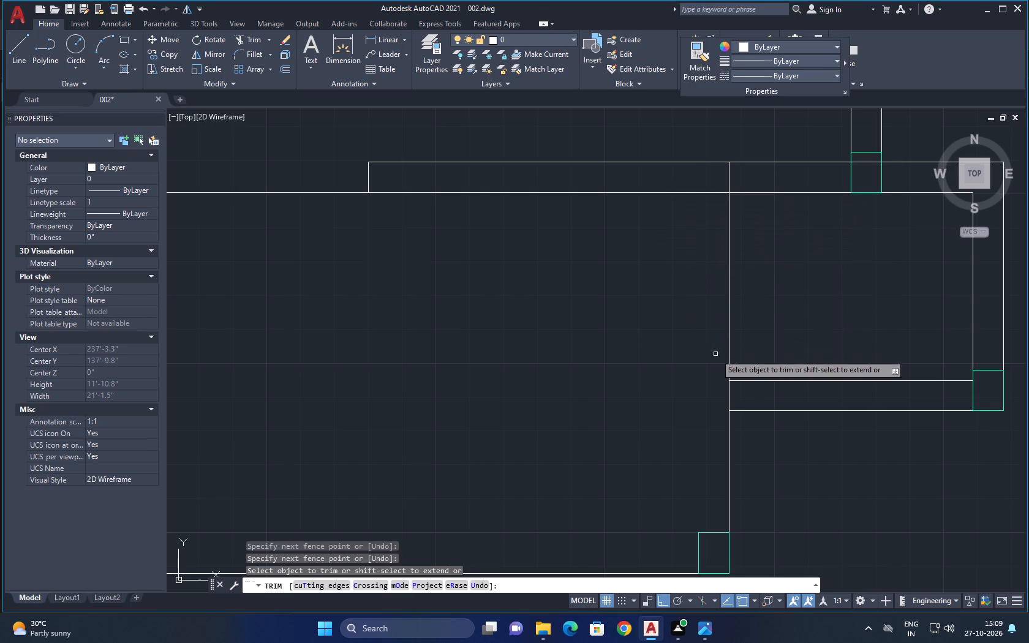
Trim away the southeast corner room's inner south and inner east wall lines.
{"action": "left_click", "coordinate": [858, 381]}
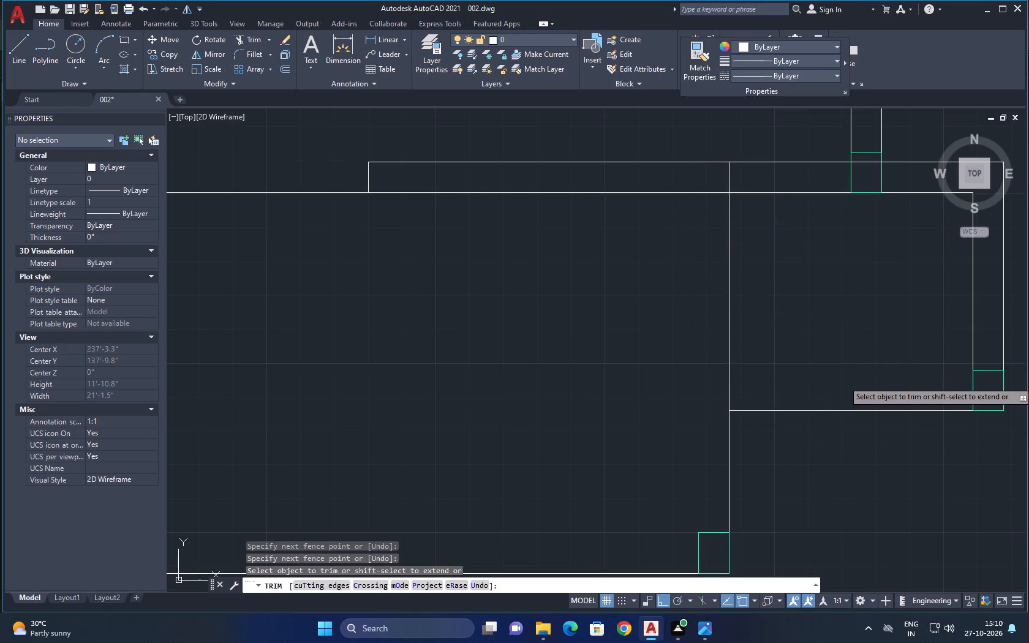
{"action": "left_click", "coordinate": [971, 324]}
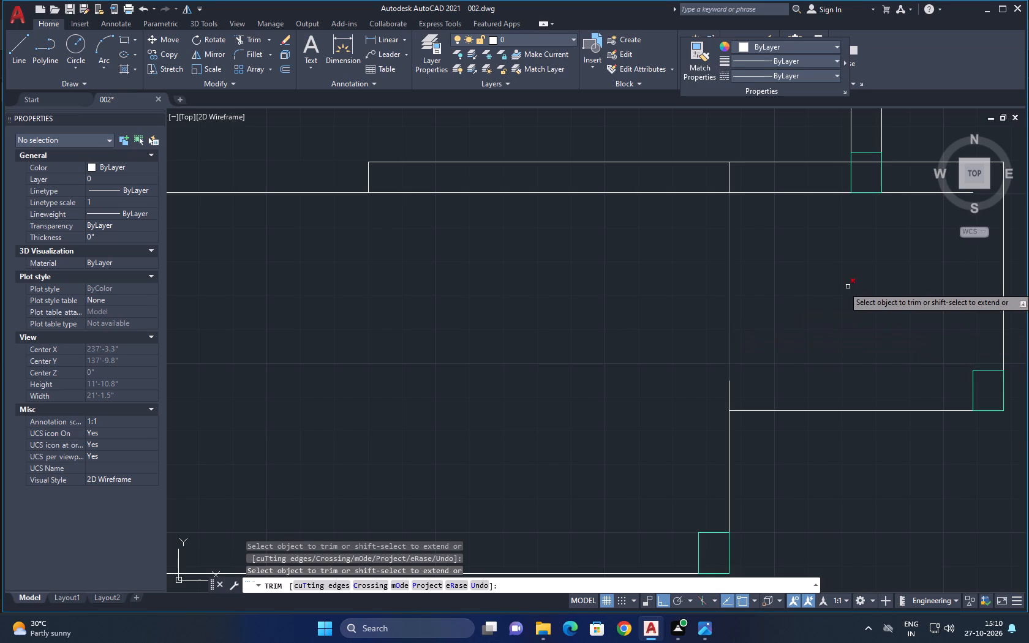
{"action": "scroll", "coordinate": [858, 285], "scroll_direction": "down", "scroll_amount": 1}
{"action": "scroll", "coordinate": [803, 306], "scroll_direction": "down", "scroll_amount": 1}
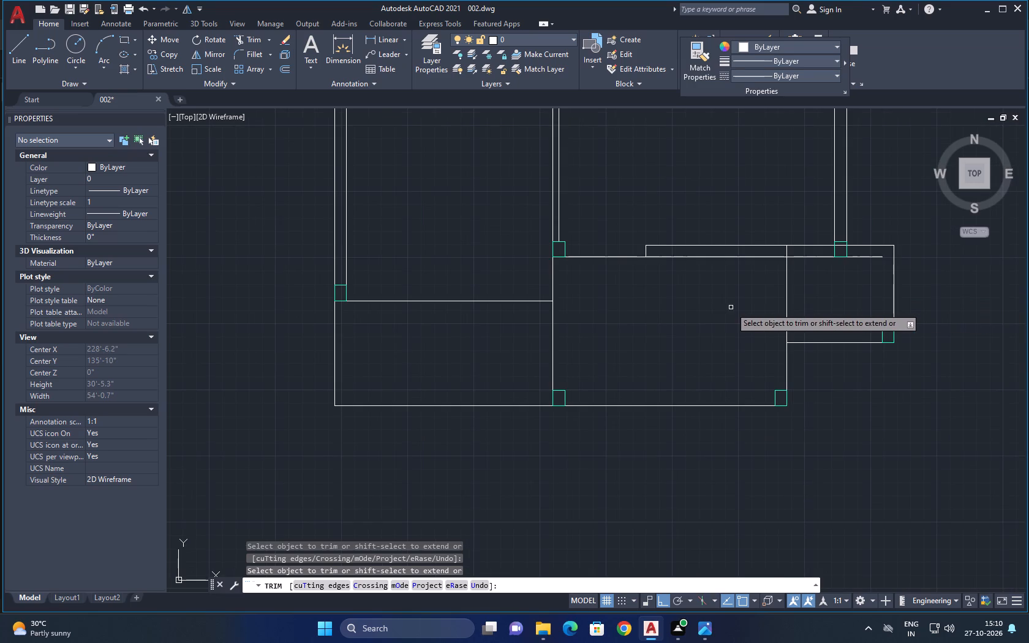
{"action": "scroll", "coordinate": [639, 317], "scroll_direction": "down", "scroll_amount": 1}
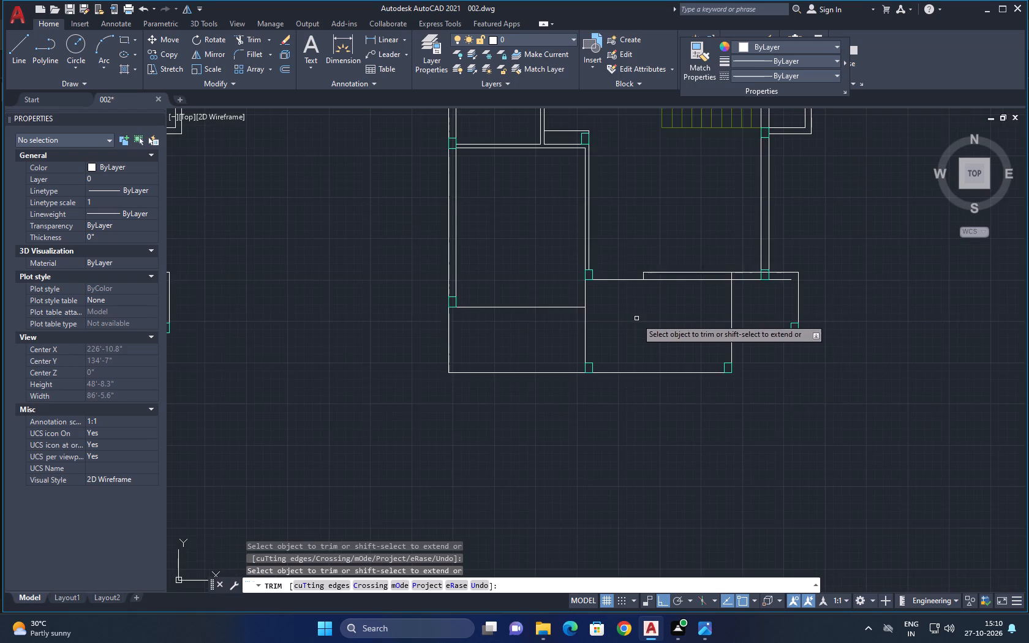
{"action": "middle_click_drag", "start_coordinate": [636, 318], "coordinate": [703, 446]}
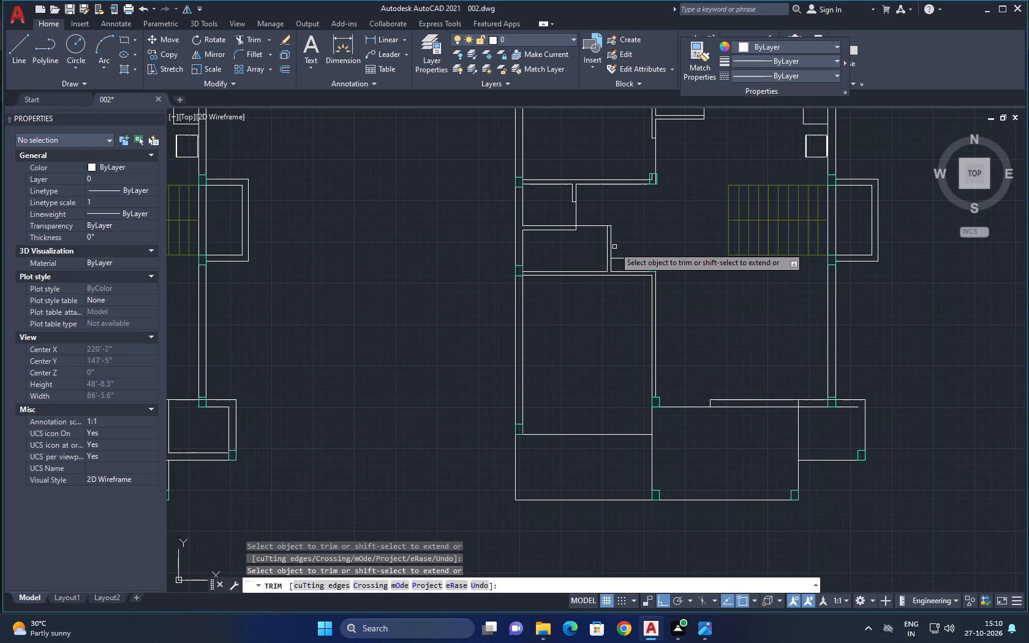
{"action": "key", "text": "Escape"}
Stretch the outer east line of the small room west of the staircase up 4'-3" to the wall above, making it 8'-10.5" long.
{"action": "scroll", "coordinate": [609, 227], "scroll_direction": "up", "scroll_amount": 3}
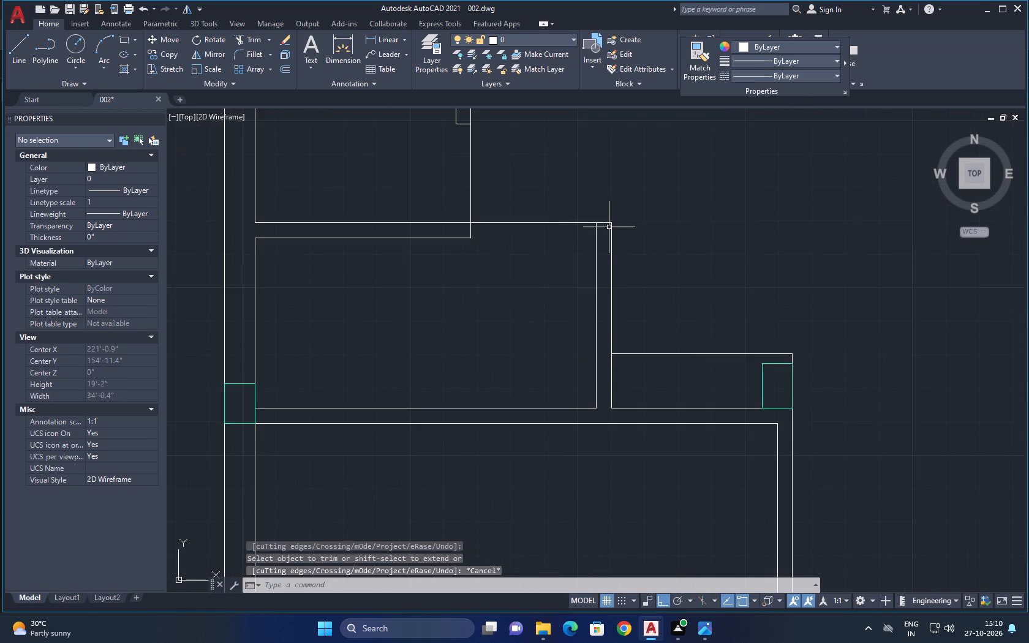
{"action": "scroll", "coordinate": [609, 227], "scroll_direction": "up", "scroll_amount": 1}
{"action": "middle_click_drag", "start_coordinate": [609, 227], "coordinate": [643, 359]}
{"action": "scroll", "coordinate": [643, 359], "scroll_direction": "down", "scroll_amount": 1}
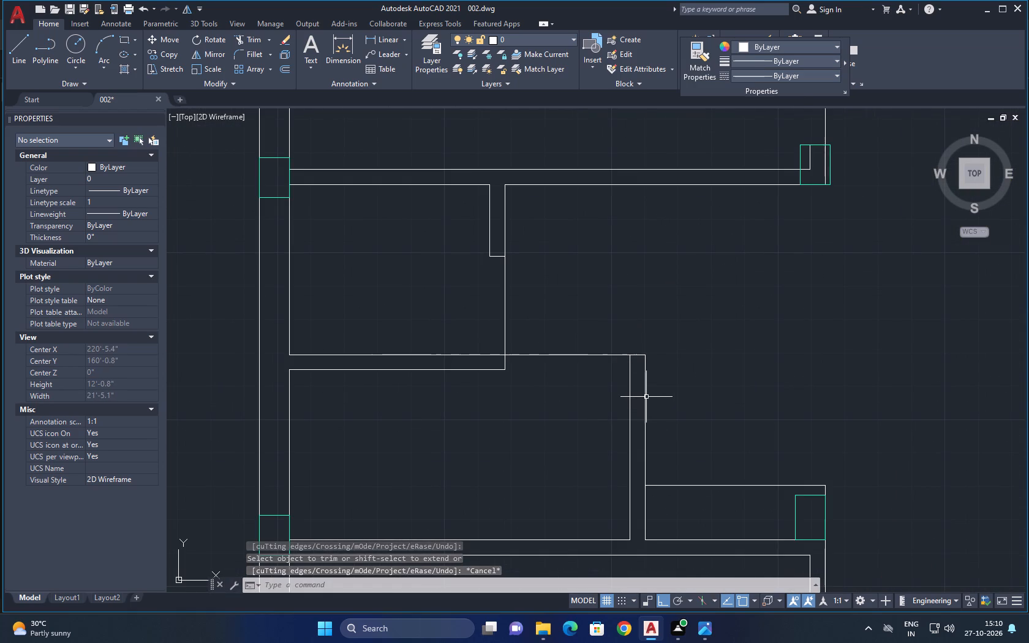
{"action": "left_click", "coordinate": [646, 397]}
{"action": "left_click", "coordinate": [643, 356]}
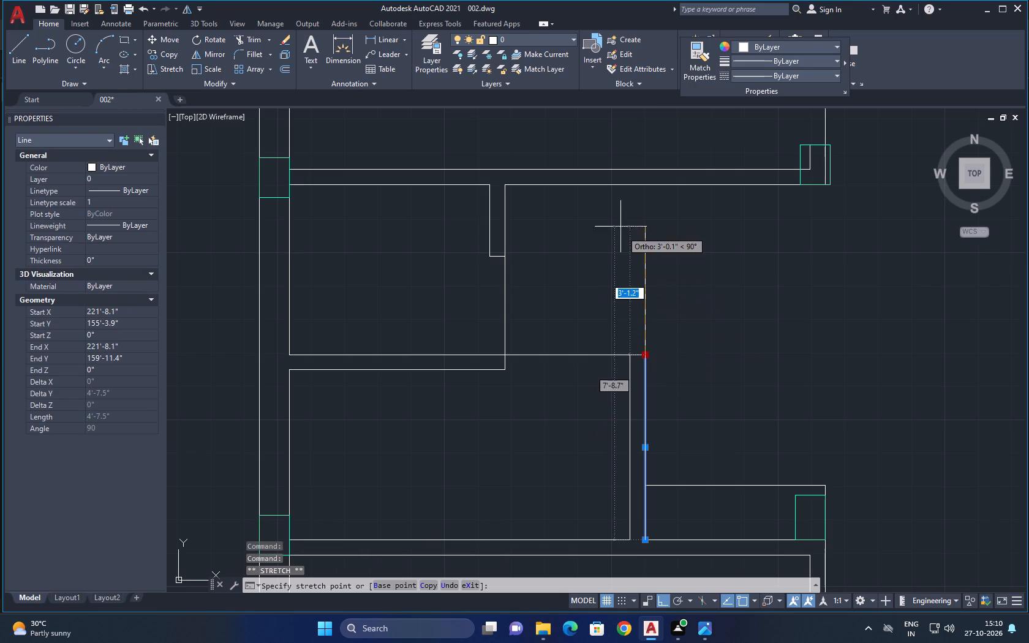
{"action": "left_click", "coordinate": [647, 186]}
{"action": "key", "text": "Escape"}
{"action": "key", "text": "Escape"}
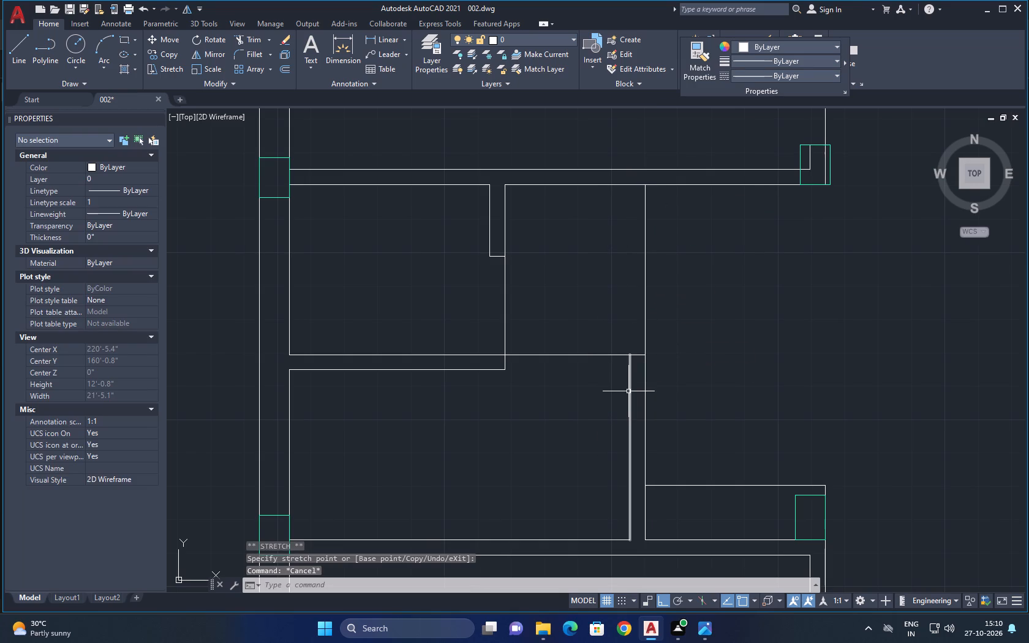
Stretch the inner line of the small room's east wall up to the wall above, making it 8'-10.5" long.
{"action": "left_click", "coordinate": [628, 391]}
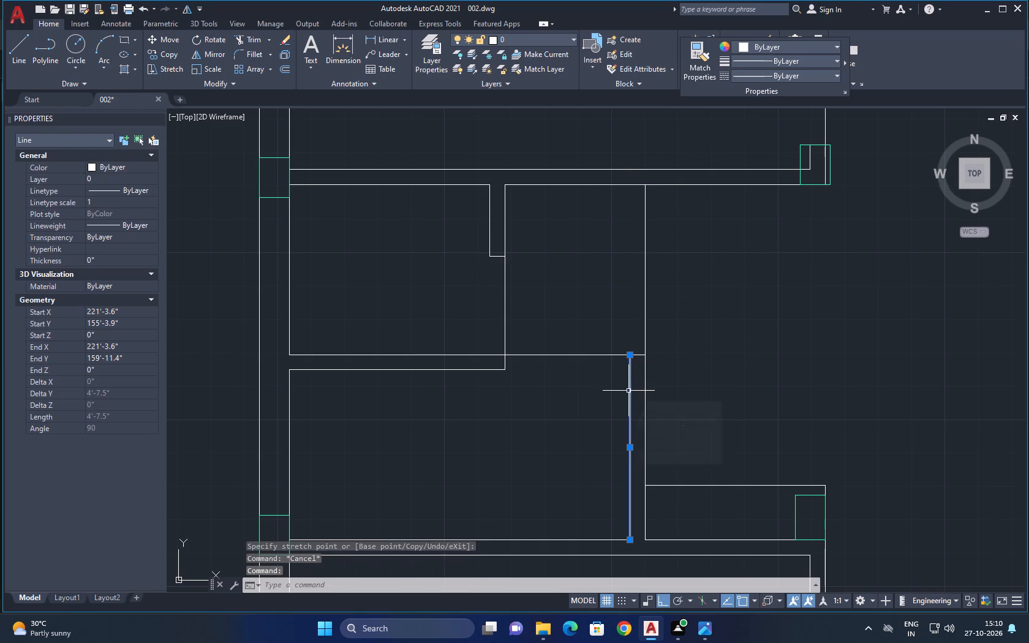
{"action": "left_click", "coordinate": [630, 355]}
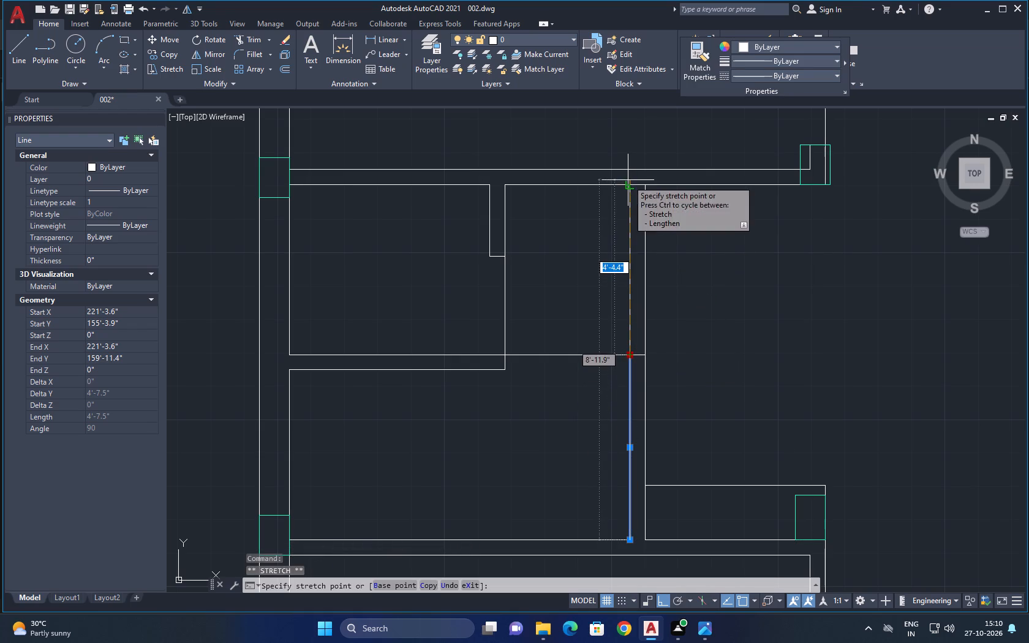
{"action": "left_click", "coordinate": [627, 184]}
{"action": "key", "text": "Escape"}
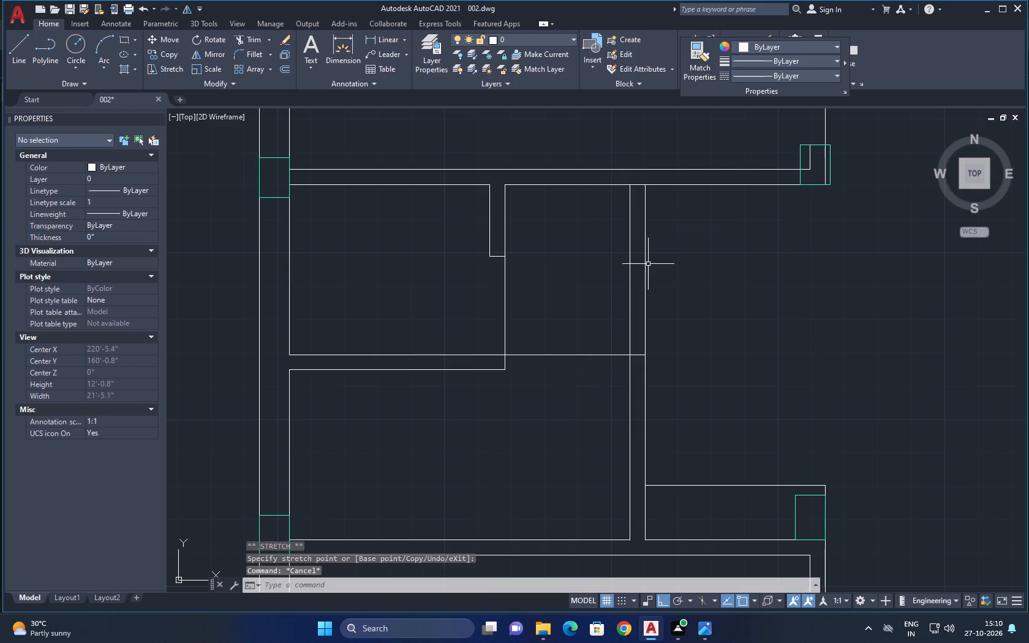
{"action": "key", "text": "Escape"}
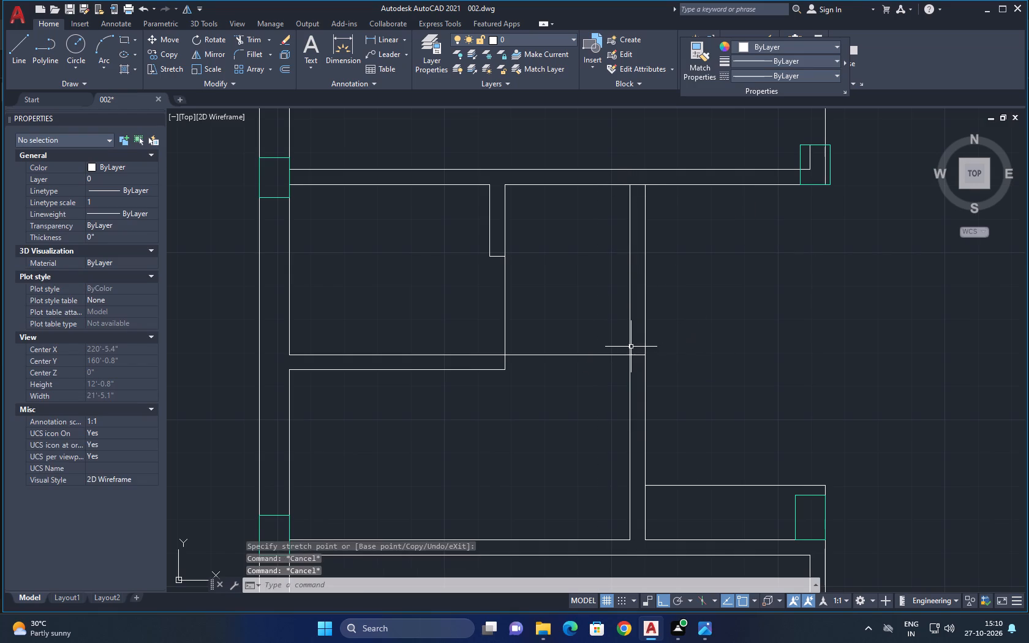
Delete the outer line of the small room's east wall.
{"action": "left_click", "coordinate": [631, 347]}
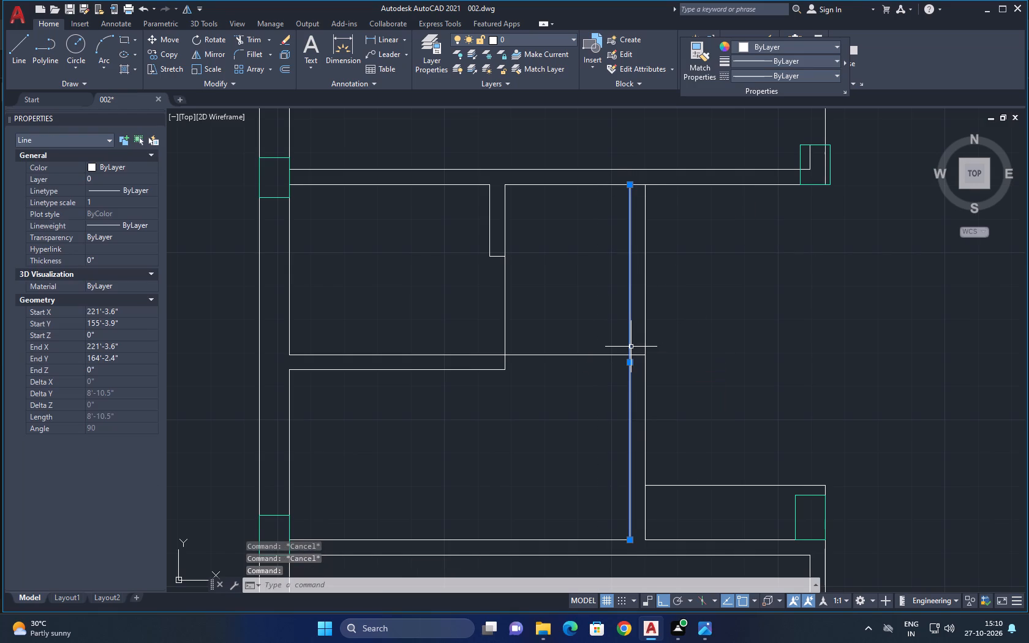
{"action": "key", "text": "Escape"}
{"action": "left_click", "coordinate": [644, 358]}
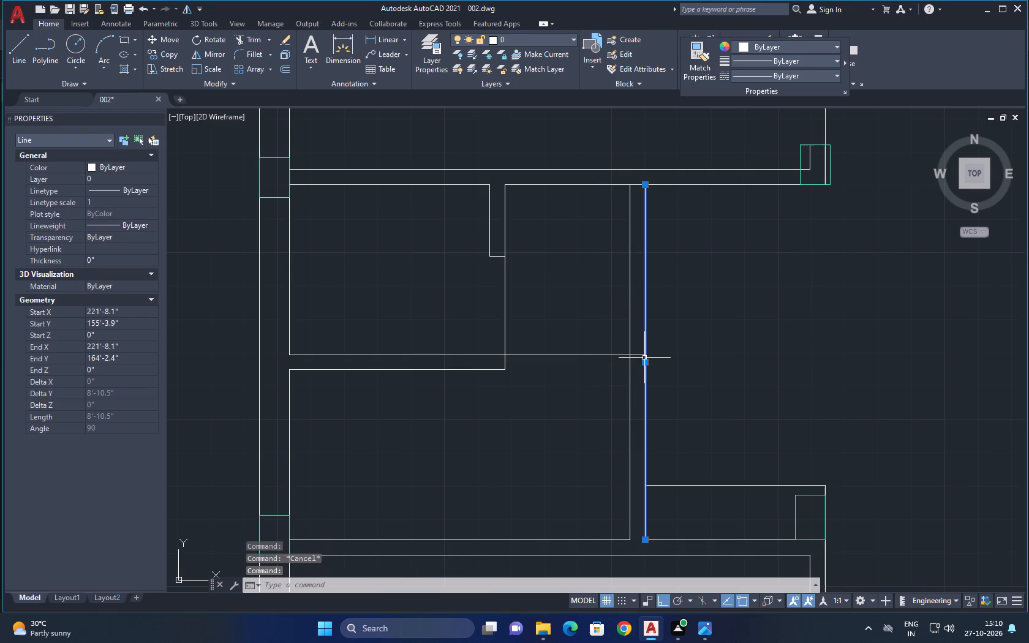
{"action": "key", "text": "Delete"}
Offset the inner line of the small room's east wall 4.5" to the east.
{"action": "left_click", "coordinate": [630, 362]}
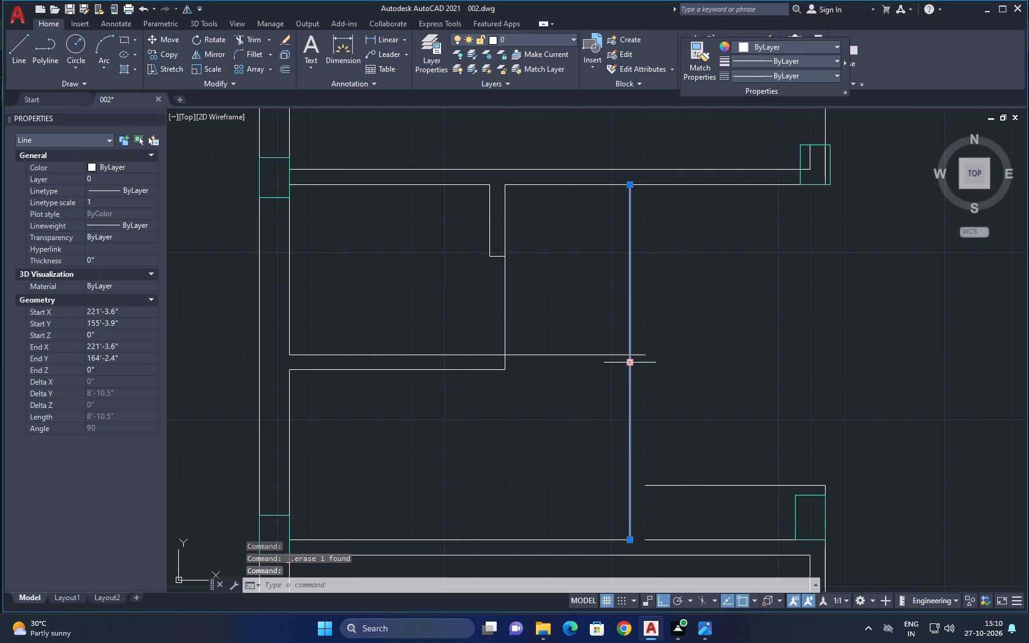
{"action": "type", "text": "O"}
{"action": "key", "text": "space"}
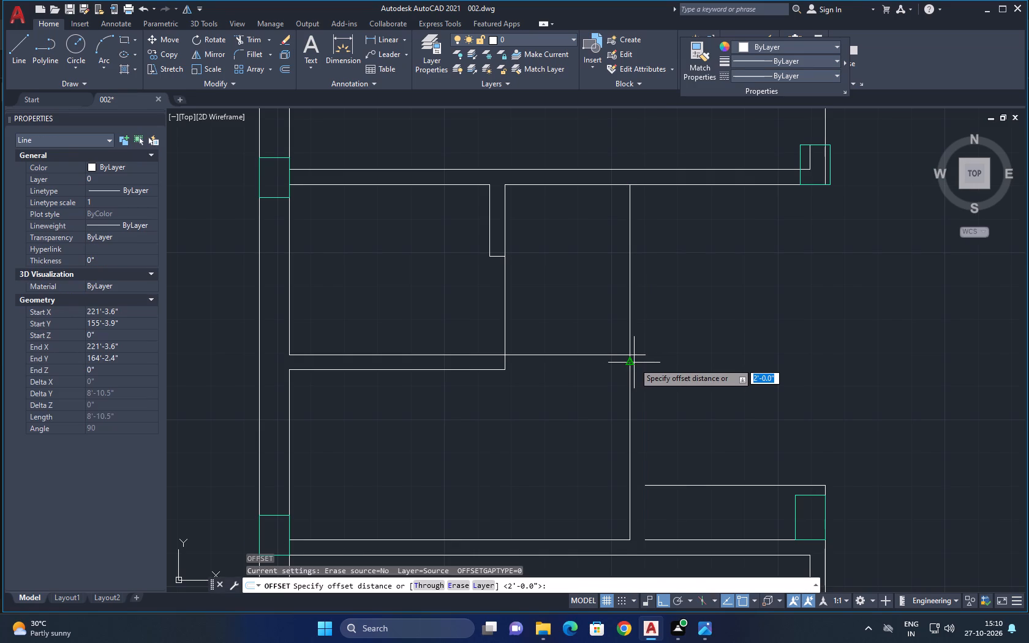
{"action": "left_click", "coordinate": [631, 362]}
{"action": "type", "text": "4.5"}
{"action": "key", "text": "shift+quotedbl"}
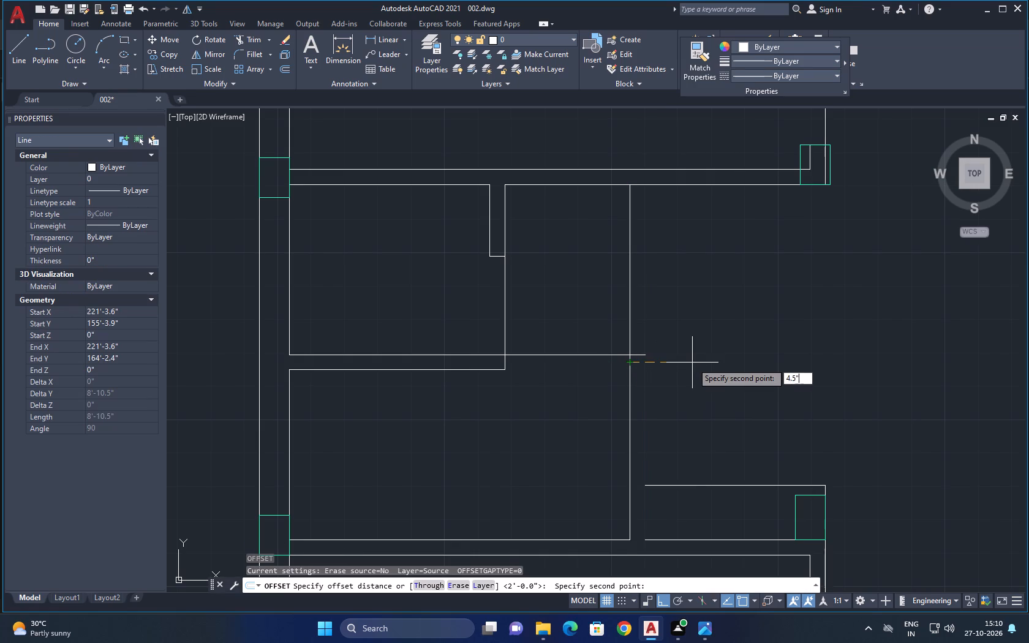
{"action": "left_click", "coordinate": [693, 359]}
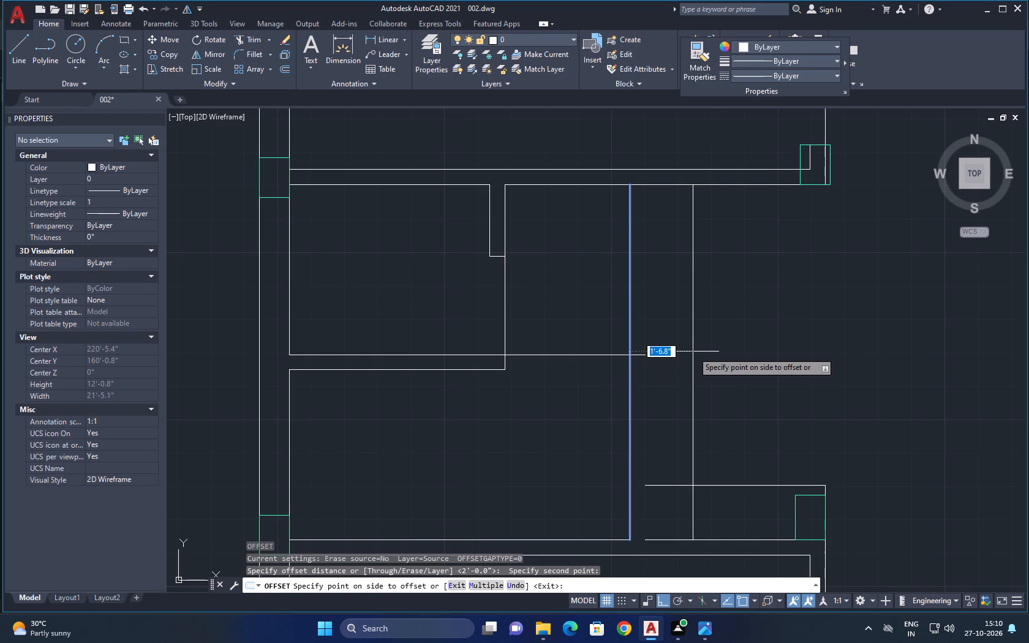
{"action": "type", "text": "4.5"}
{"action": "key", "text": "shift+quotedbl"}
{"action": "key", "text": "Return"}
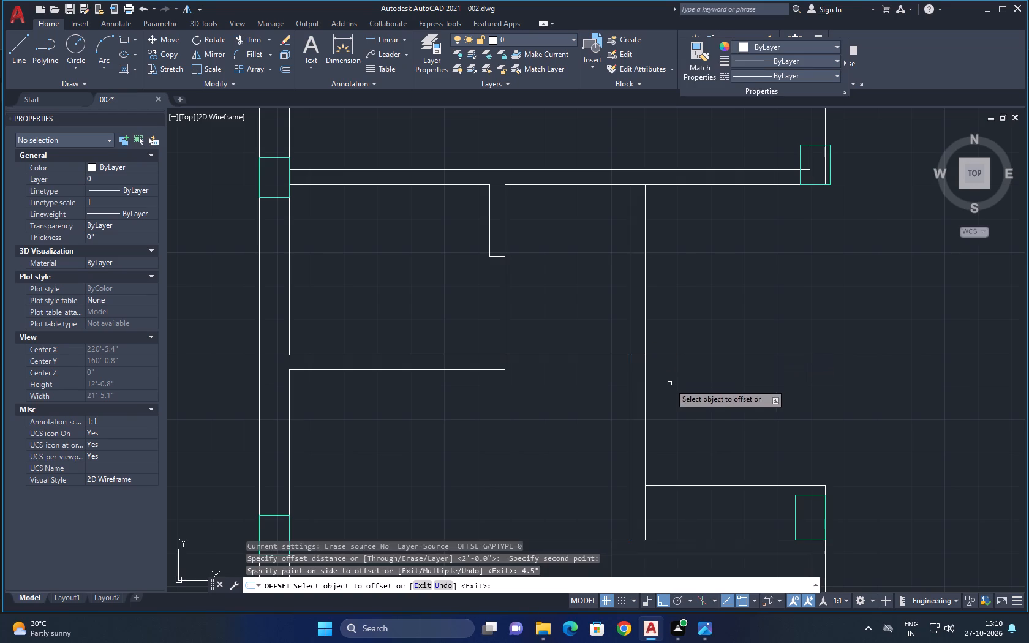
{"action": "key", "text": "Escape"}
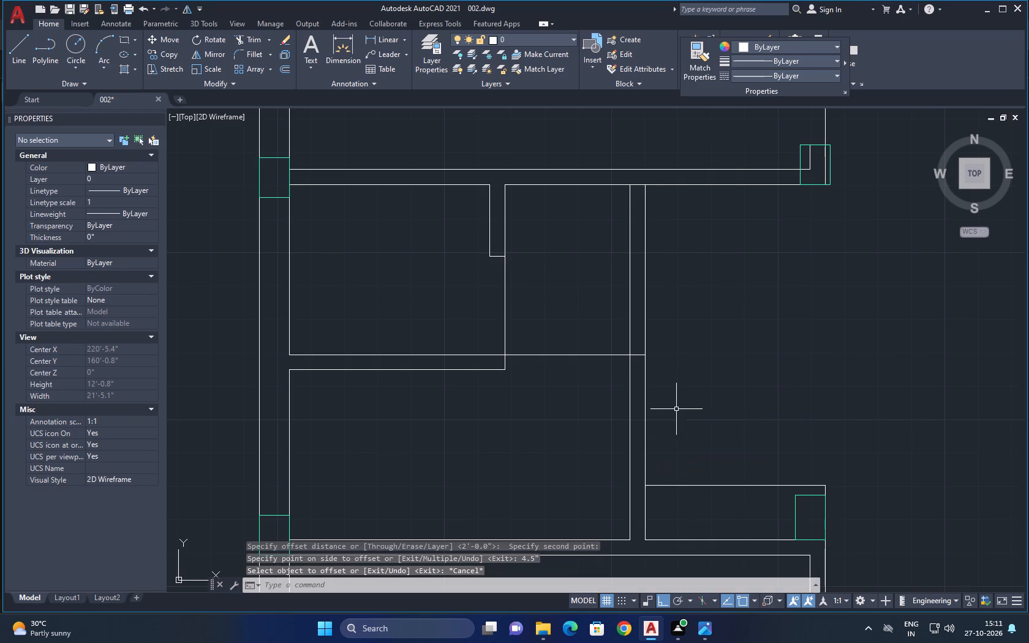
Delete the 4'-6" horizontal line east of the small room and the short vertical stub above the nearby beam.
{"action": "scroll", "coordinate": [679, 402], "scroll_direction": "down", "scroll_amount": 1}
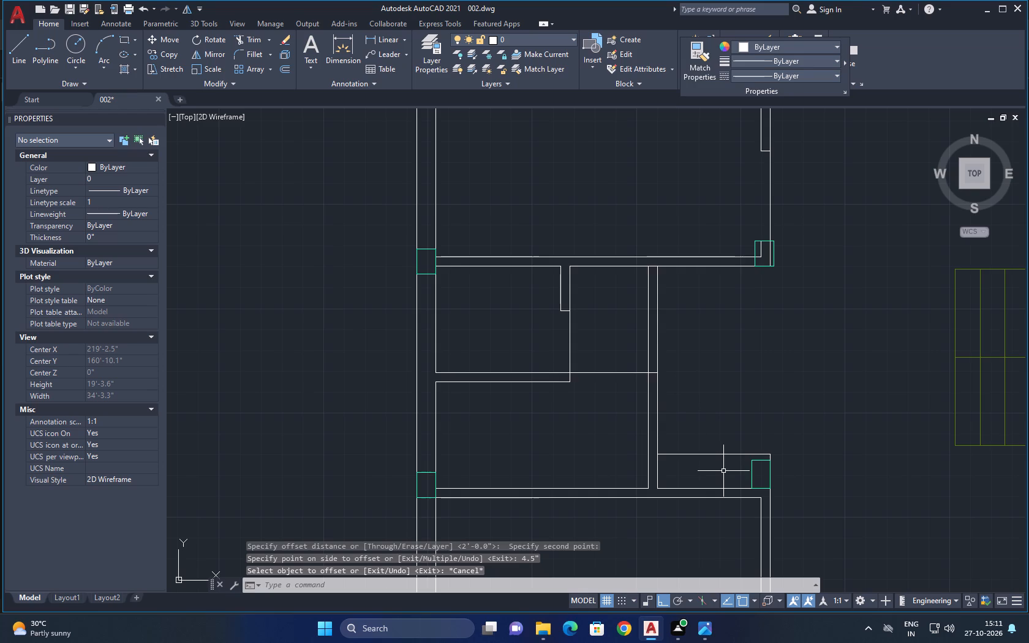
{"action": "scroll", "coordinate": [725, 470], "scroll_direction": "up", "scroll_amount": 1}
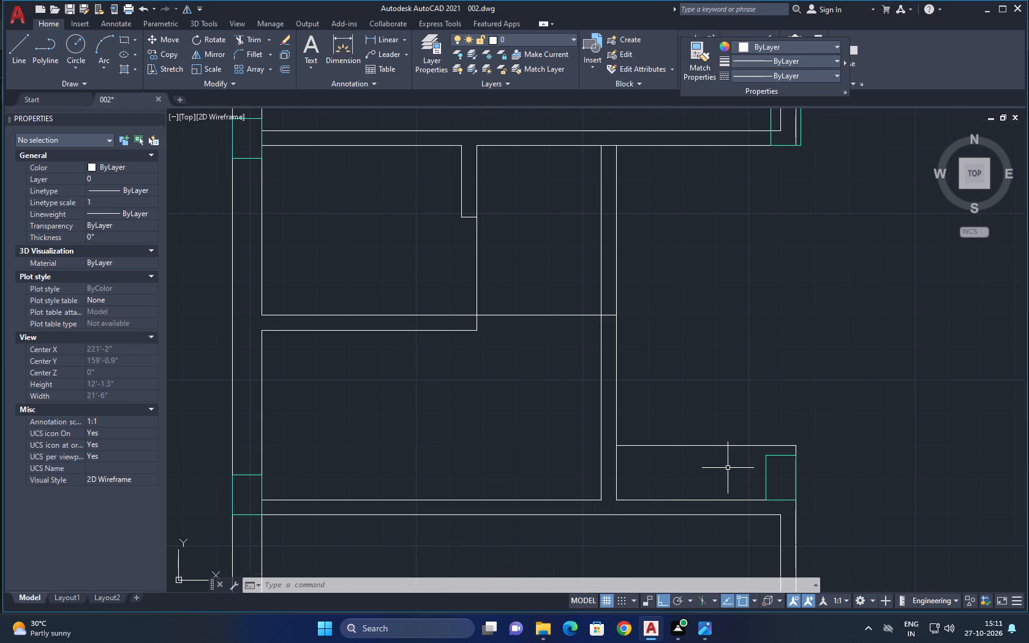
{"action": "left_click", "coordinate": [714, 445]}
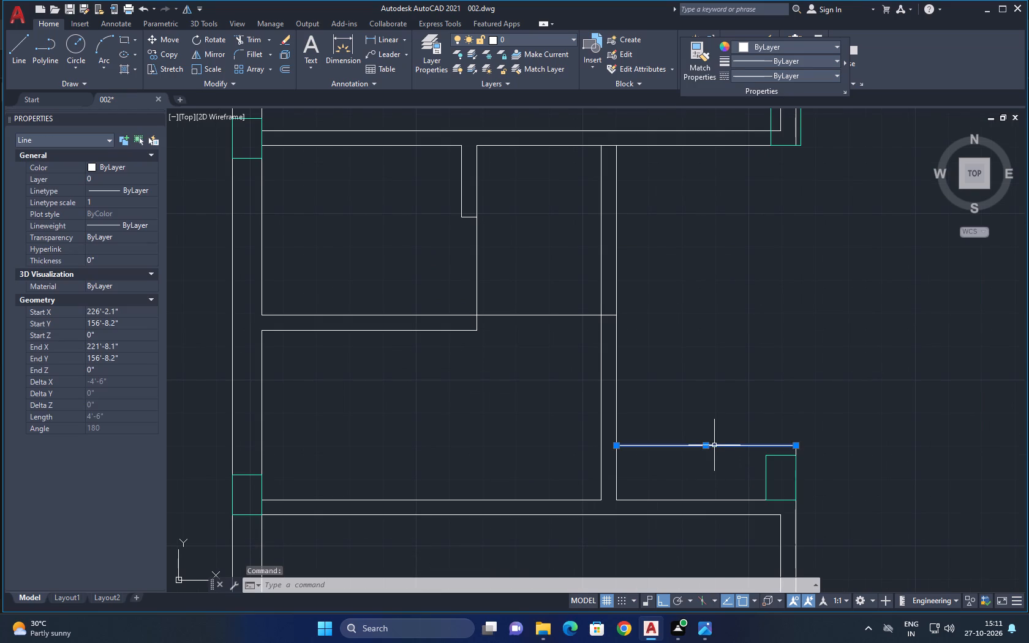
{"action": "key", "text": "Delete"}
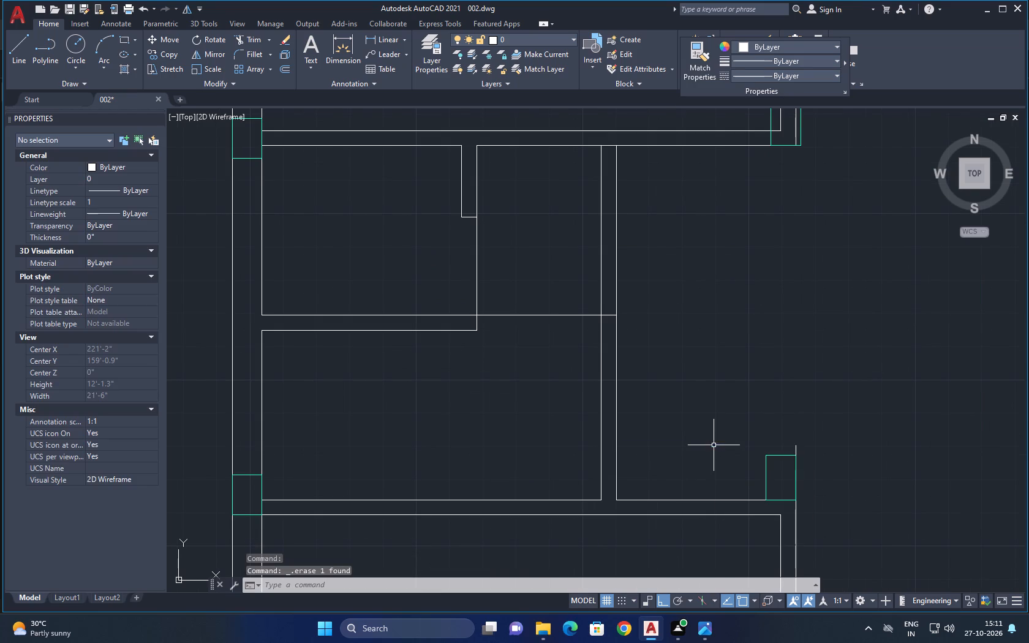
{"action": "left_click", "coordinate": [797, 449]}
{"action": "key", "text": "Delete"}
Trim away the L-shaped inner partition west of the new east wall, including the short piece of its horizontal line inside that wall.
{"action": "scroll", "coordinate": [786, 420], "scroll_direction": "down", "scroll_amount": 1}
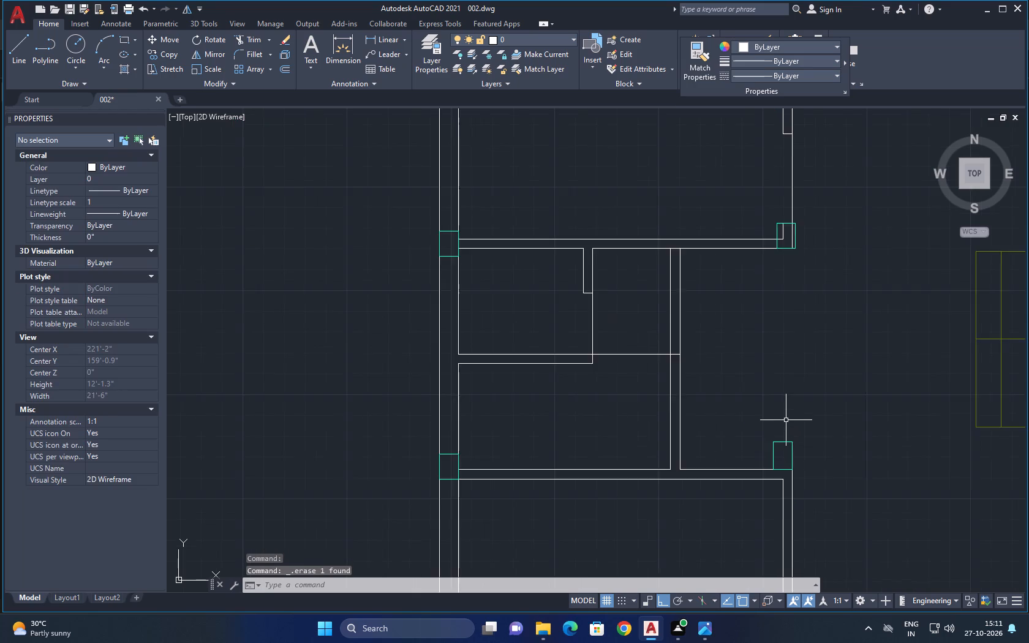
{"action": "scroll", "coordinate": [786, 420], "scroll_direction": "down", "scroll_amount": 1}
{"action": "middle_click_drag", "start_coordinate": [786, 420], "coordinate": [774, 465]}
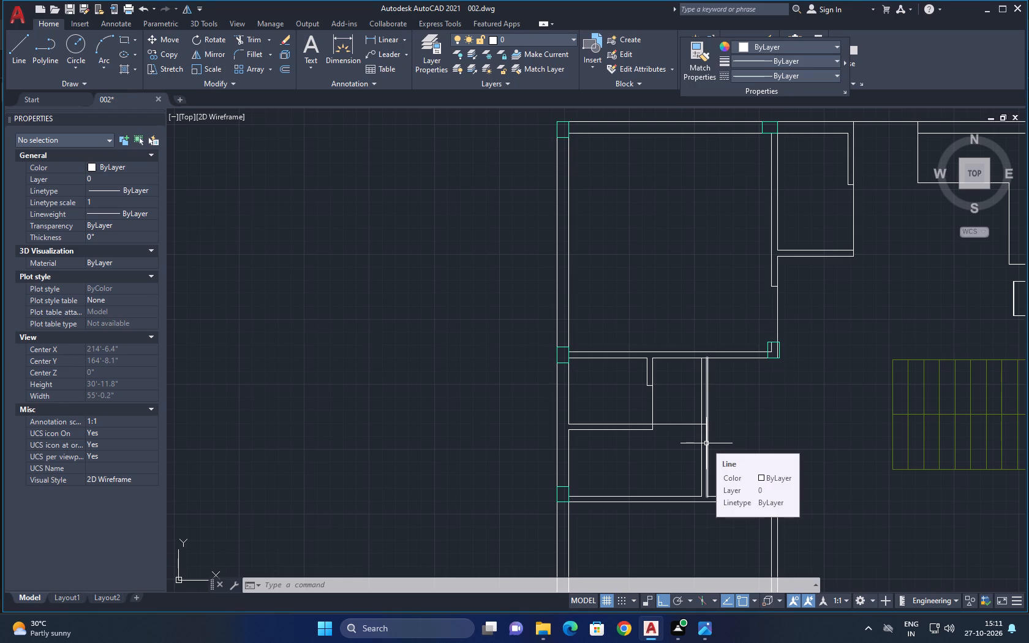
{"action": "type", "text": "TR"}
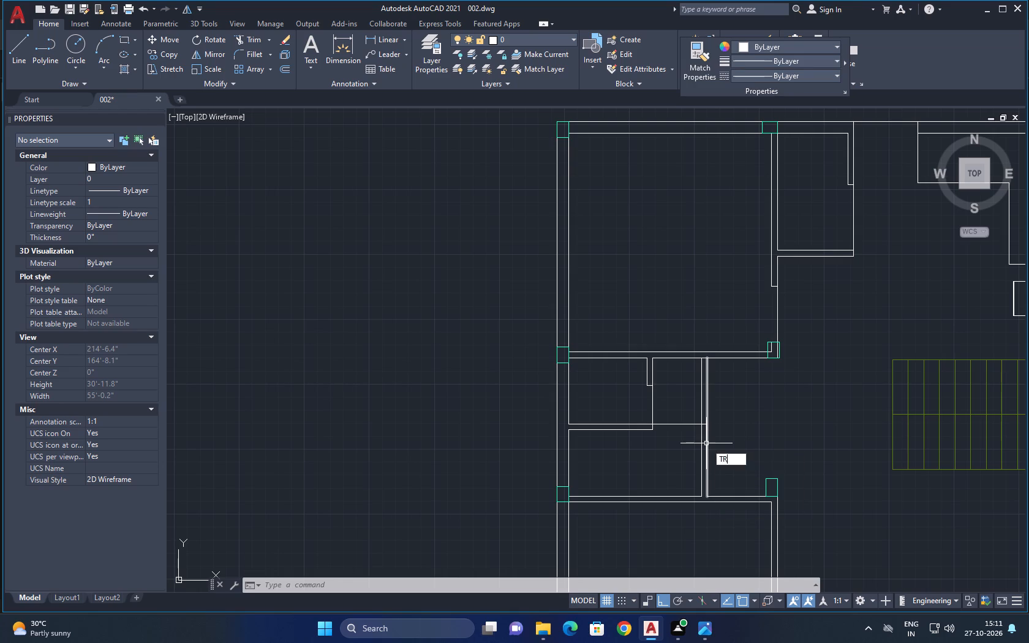
{"action": "key", "text": "space"}
{"action": "left_click_drag", "start_coordinate": [671, 451], "coordinate": [671, 427]}
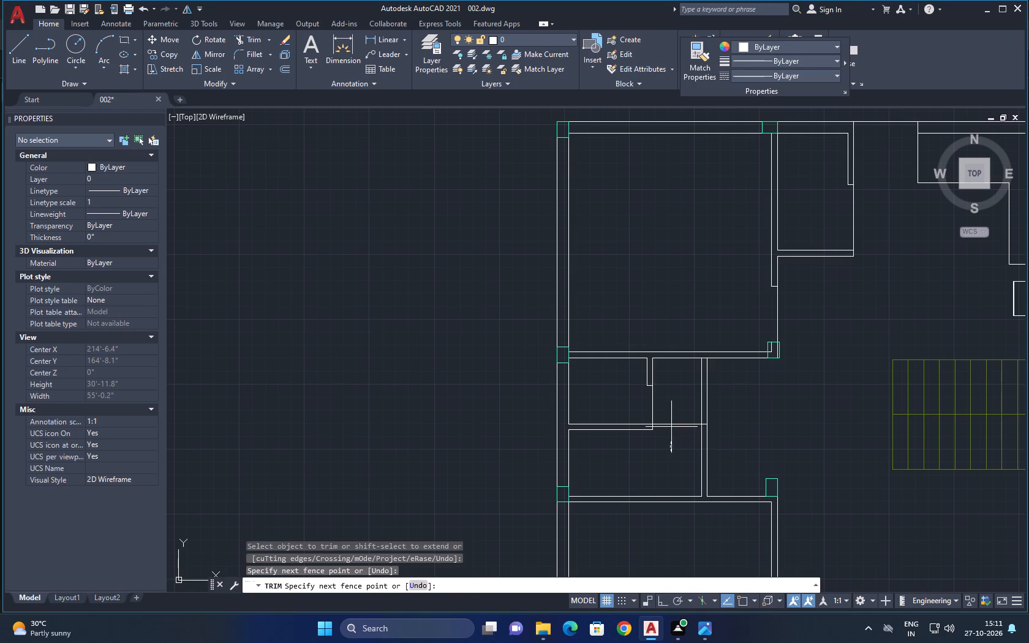
{"action": "left_click_drag", "start_coordinate": [671, 427], "coordinate": [609, 403]}
{"action": "left_click_drag", "start_coordinate": [609, 403], "coordinate": [606, 385]}
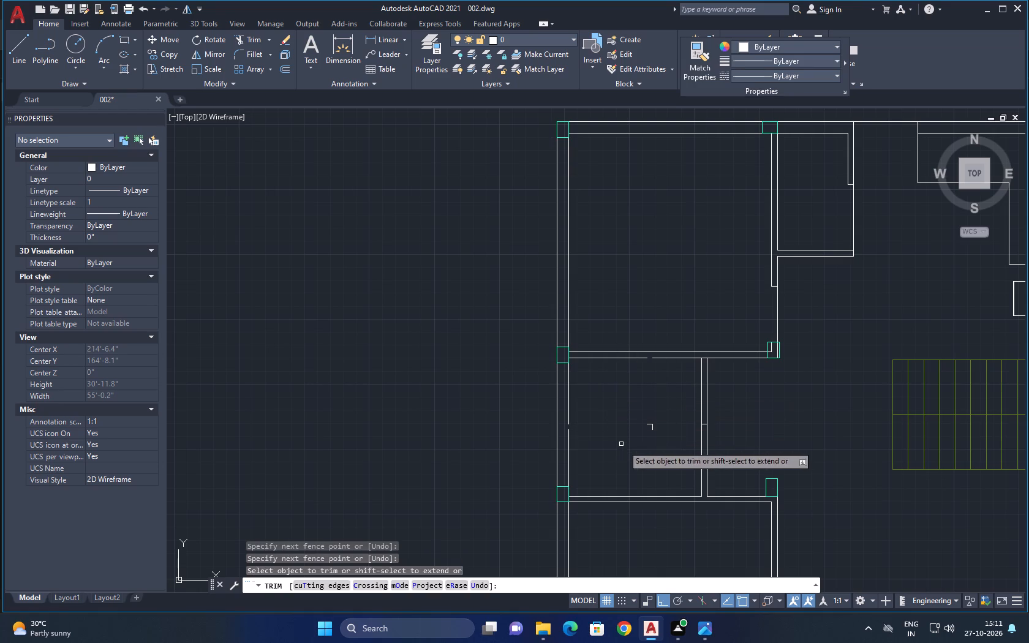
{"action": "left_click", "coordinate": [646, 423]}
{"action": "left_click", "coordinate": [651, 427]}
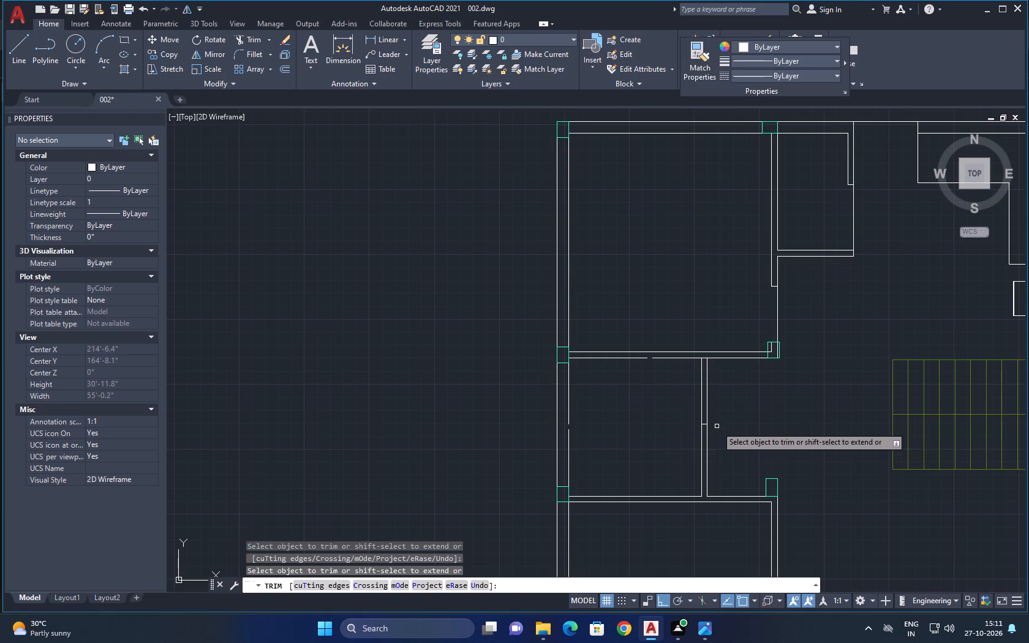
{"action": "scroll", "coordinate": [717, 426], "scroll_direction": "up", "scroll_amount": 2}
{"action": "left_click", "coordinate": [683, 423]}
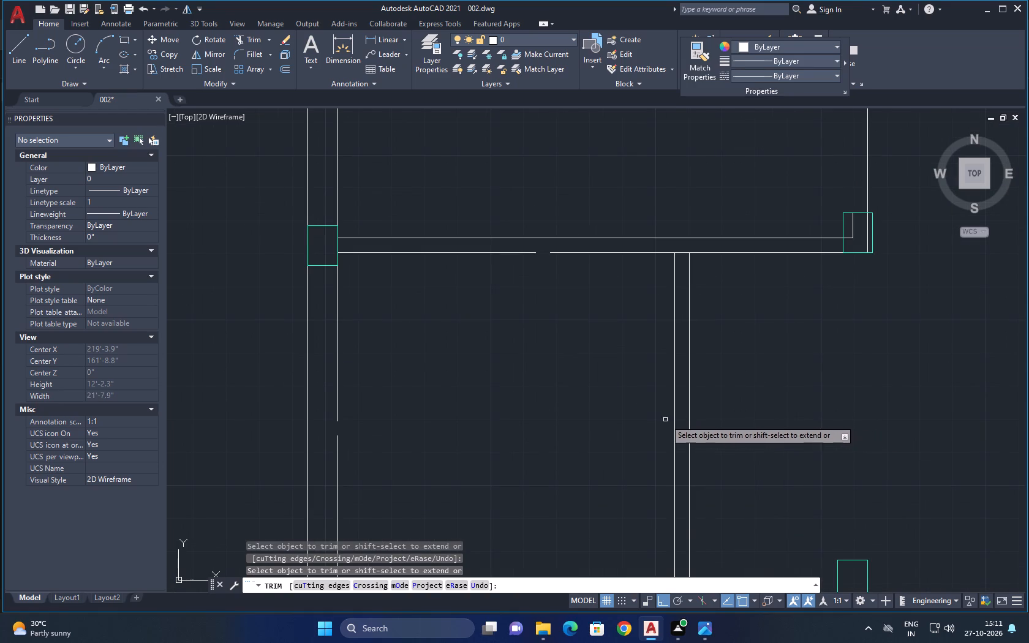
{"action": "scroll", "coordinate": [595, 382], "scroll_direction": "down", "scroll_amount": 1}
{"action": "middle_click_drag", "start_coordinate": [593, 384], "coordinate": [738, 374]}
{"action": "key", "text": "Escape"}
{"action": "key", "text": "Escape"}
Stretch the lower segment of the room's west wall inner line up to the upper segment, closing the gap left by the partition.
{"action": "scroll", "coordinate": [619, 410], "scroll_direction": "up", "scroll_amount": 1}
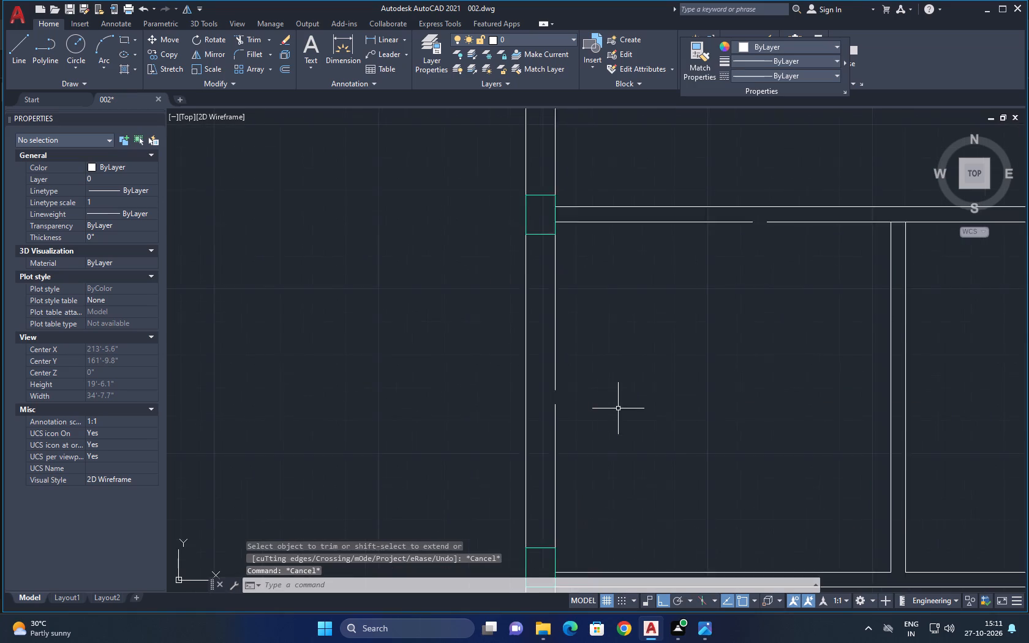
{"action": "scroll", "coordinate": [616, 408], "scroll_direction": "up", "scroll_amount": 1}
{"action": "left_click", "coordinate": [529, 421]}
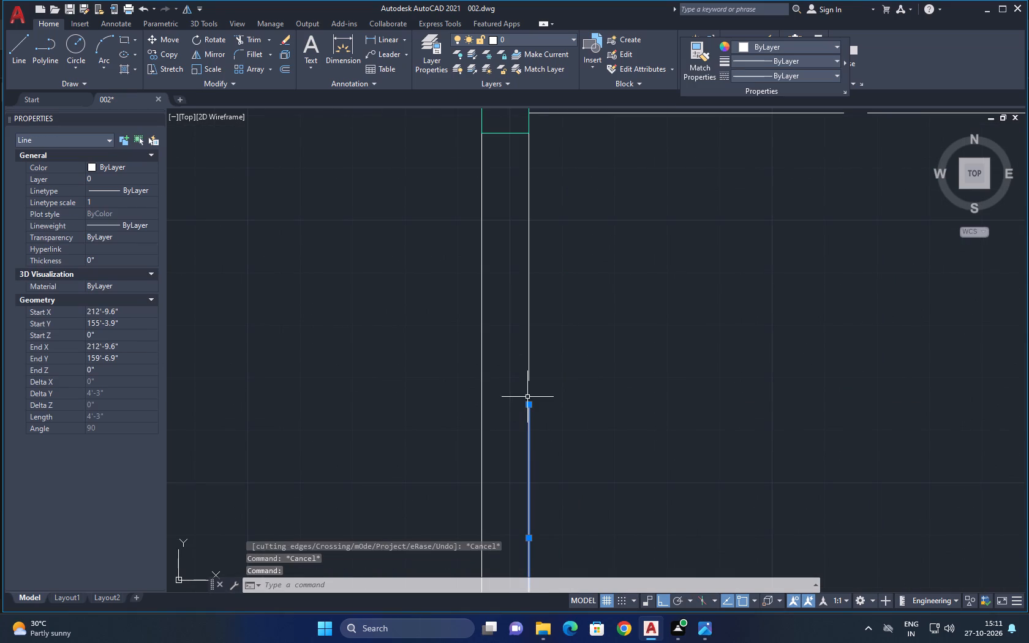
{"action": "left_click", "coordinate": [528, 380]}
{"action": "left_click", "coordinate": [528, 380]}
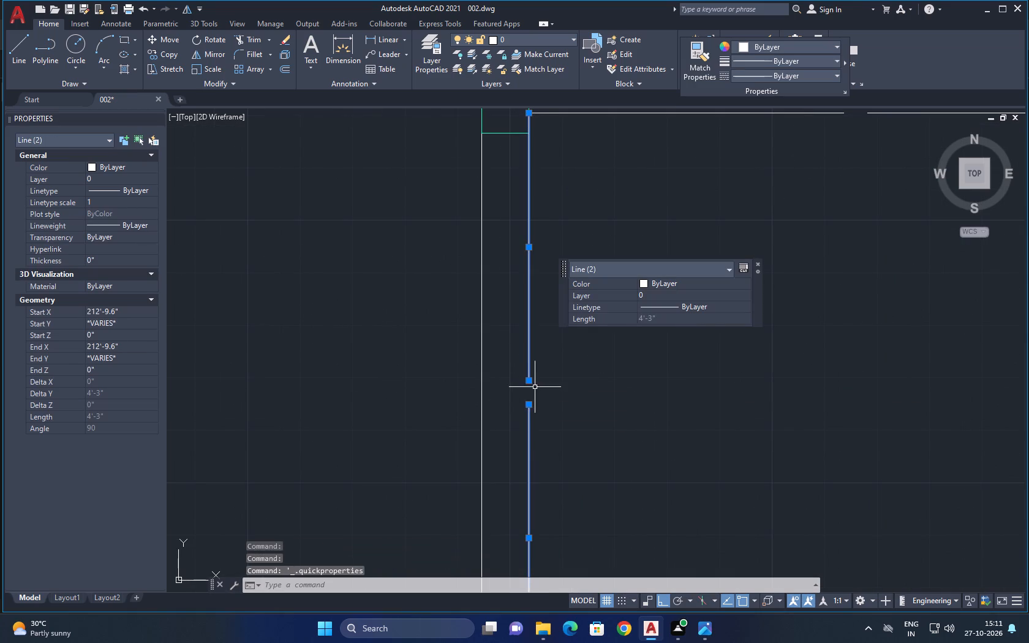
{"action": "key", "text": "Escape"}
{"action": "left_click", "coordinate": [529, 382]}
{"action": "key", "text": "Escape"}
{"action": "key", "text": "Escape"}
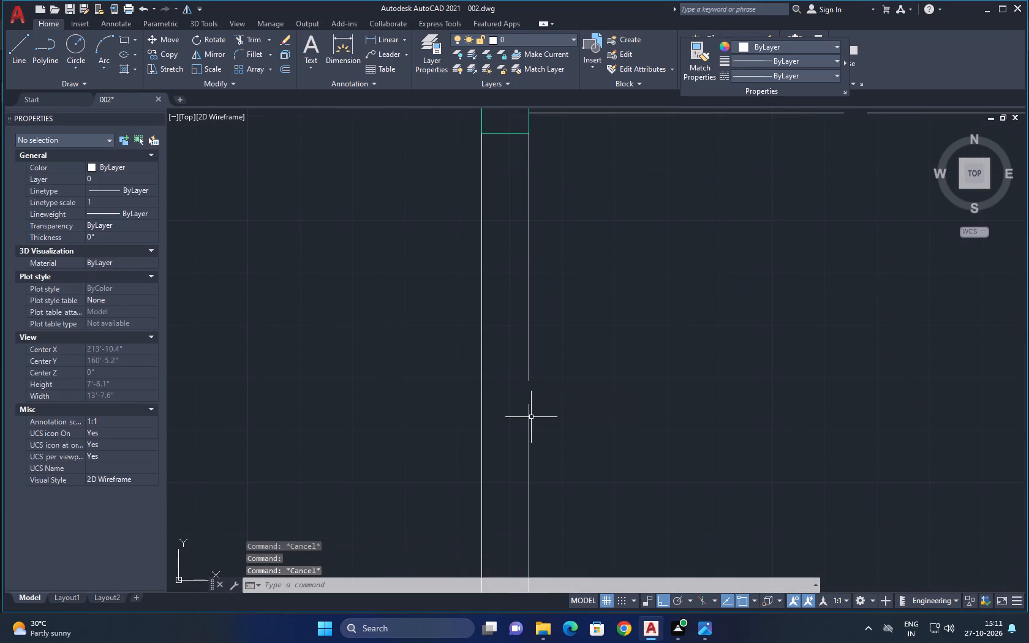
{"action": "left_click", "coordinate": [527, 416]}
{"action": "left_click", "coordinate": [529, 405]}
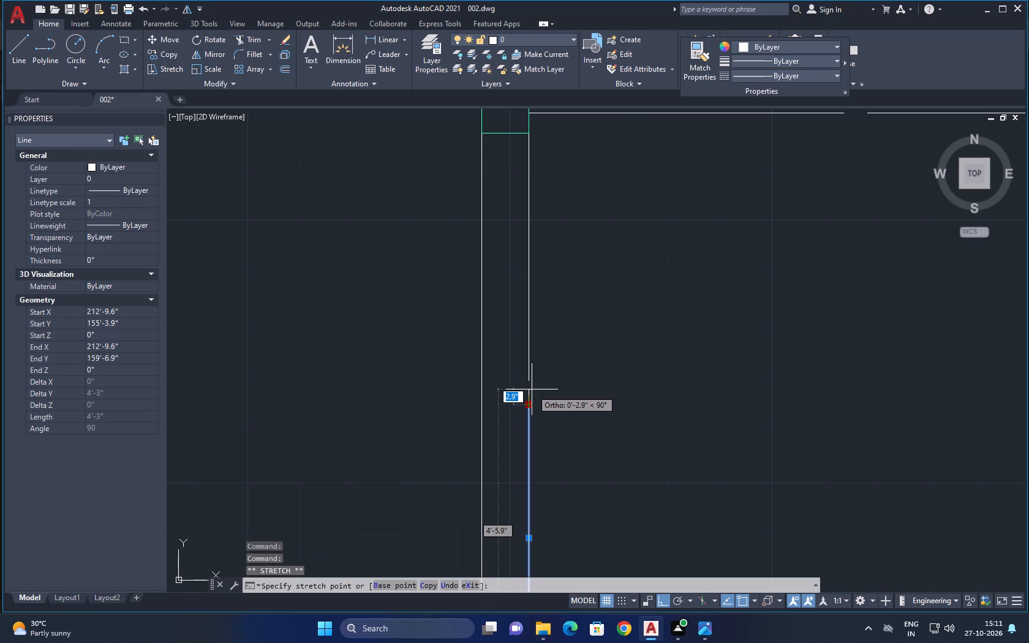
{"action": "left_click", "coordinate": [529, 384]}
{"action": "key", "text": "Escape"}
{"action": "key", "text": "Escape"}
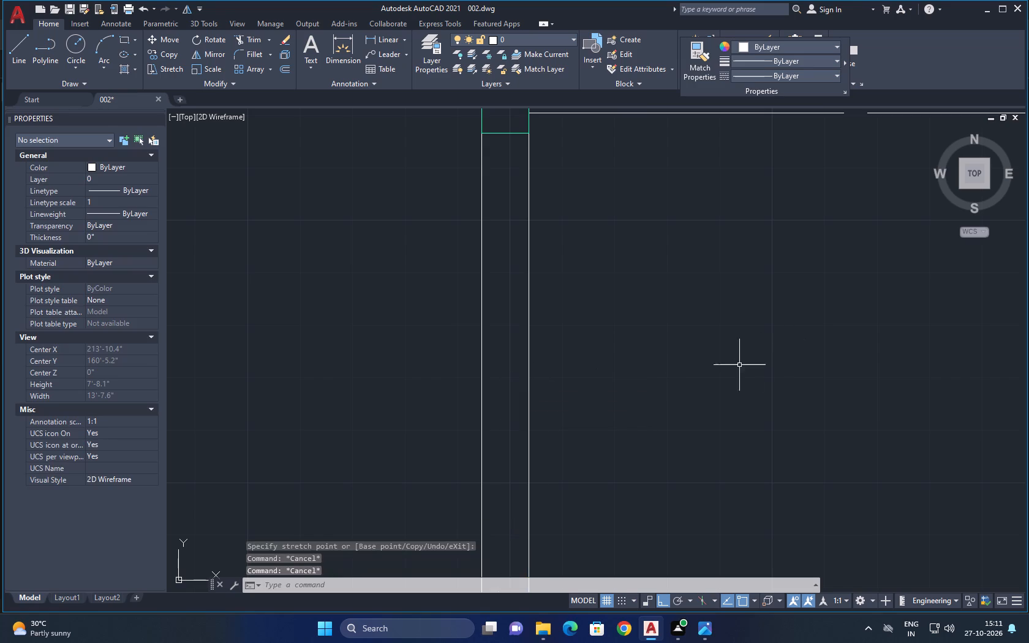
Stretch the western segment of the room's north wall lower line east to the next segment, making it 5'-4.5" long.
{"action": "scroll", "coordinate": [678, 284], "scroll_direction": "down", "scroll_amount": 2}
{"action": "middle_click_drag", "start_coordinate": [678, 284], "coordinate": [672, 288]}
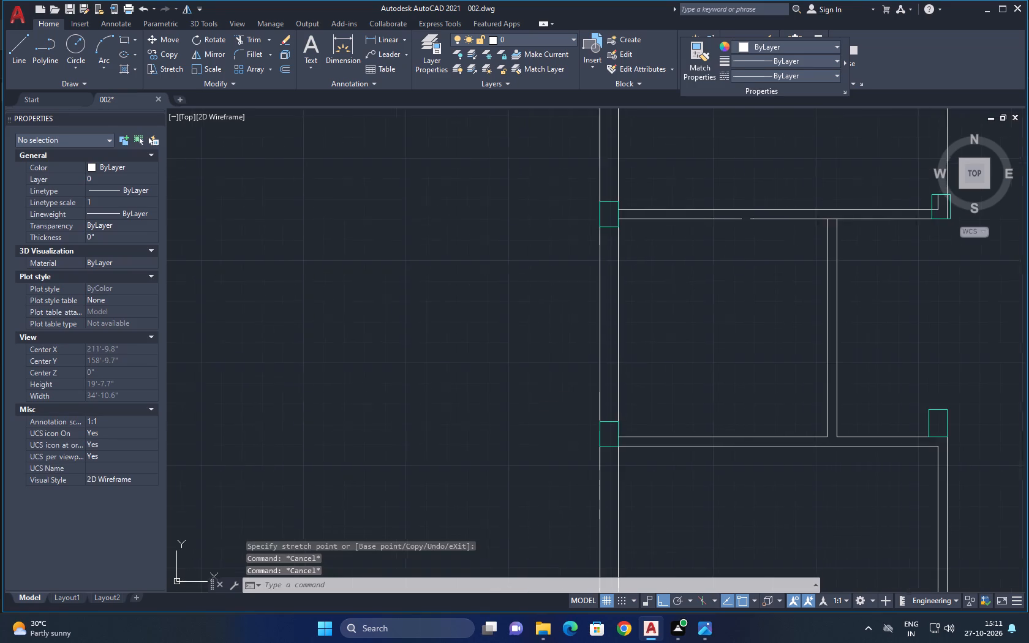
{"action": "middle_click_drag", "start_coordinate": [672, 288], "coordinate": [589, 343]}
{"action": "scroll", "coordinate": [636, 280], "scroll_direction": "up", "scroll_amount": 1}
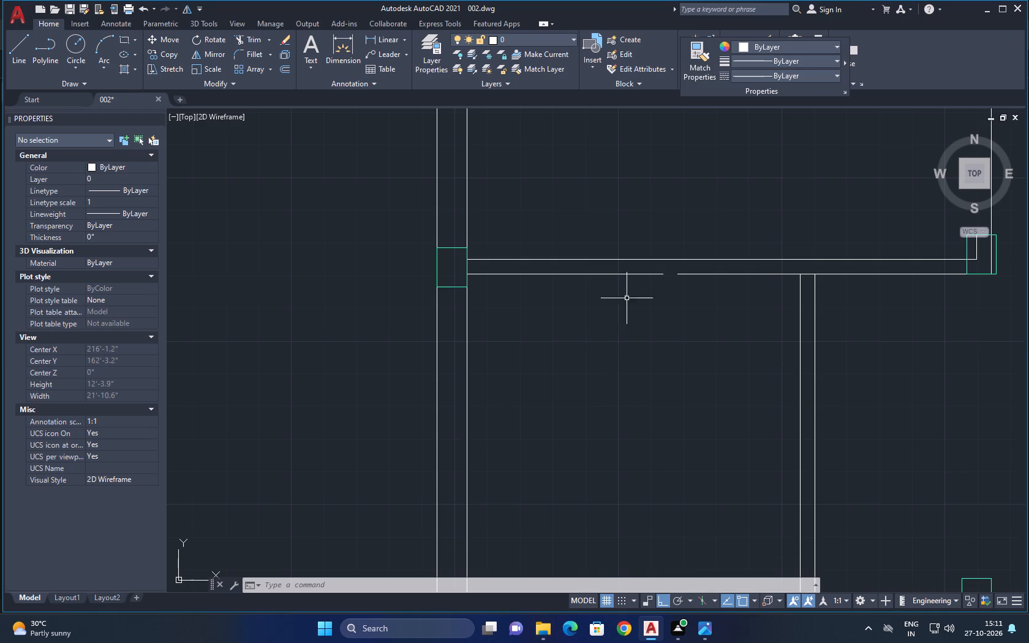
{"action": "left_click", "coordinate": [645, 274]}
{"action": "scroll", "coordinate": [669, 277], "scroll_direction": "up", "scroll_amount": 3}
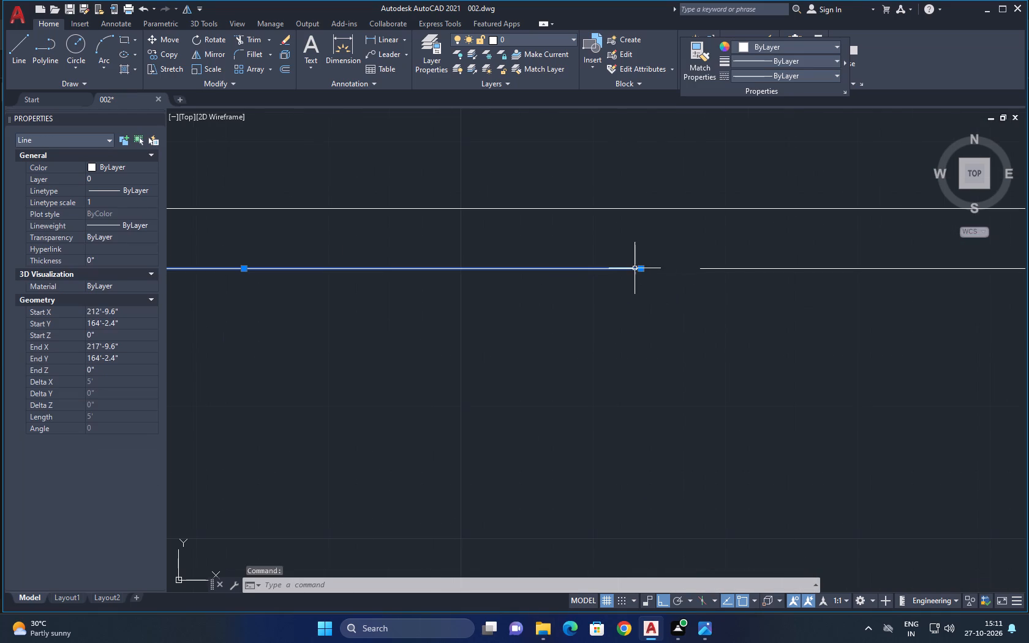
{"action": "left_click", "coordinate": [643, 271]}
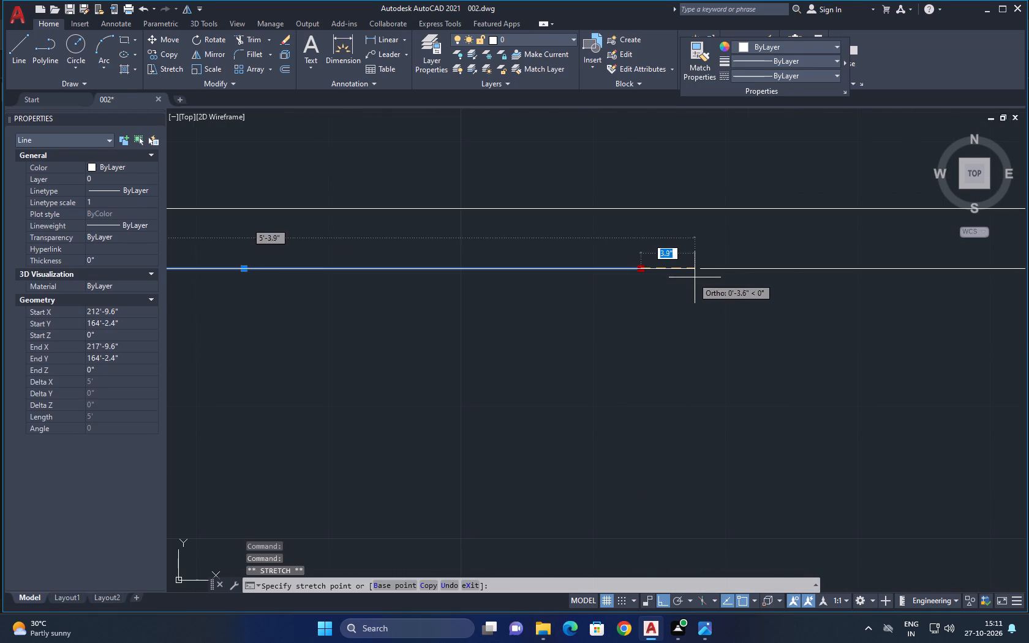
{"action": "left_click", "coordinate": [704, 268]}
{"action": "left_click", "coordinate": [625, 336]}
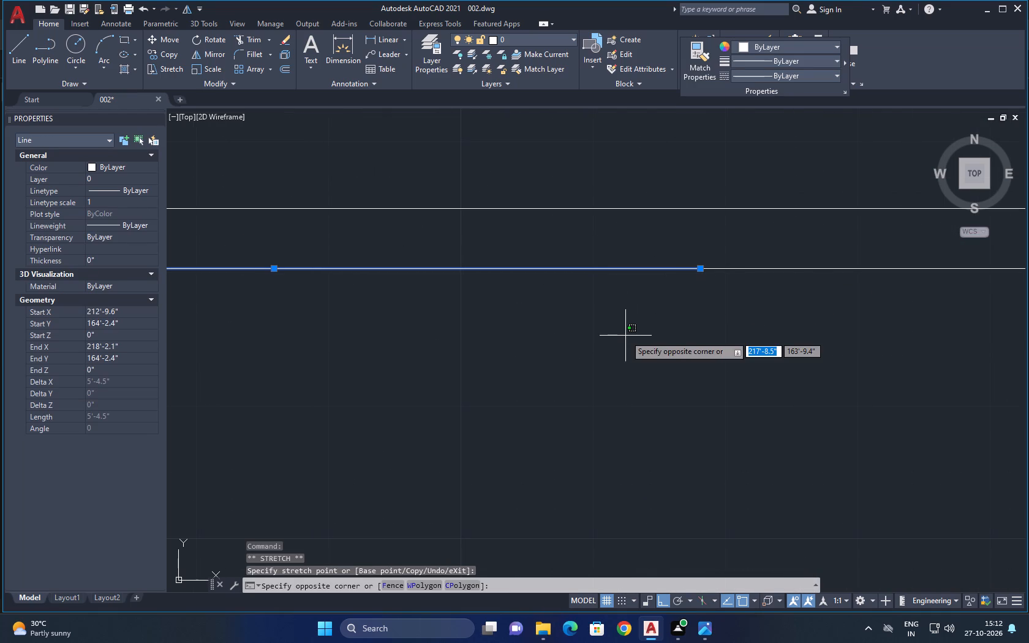
{"action": "key", "text": "Escape"}
{"action": "key", "text": "Escape"}
{"action": "key", "text": "Escape"}
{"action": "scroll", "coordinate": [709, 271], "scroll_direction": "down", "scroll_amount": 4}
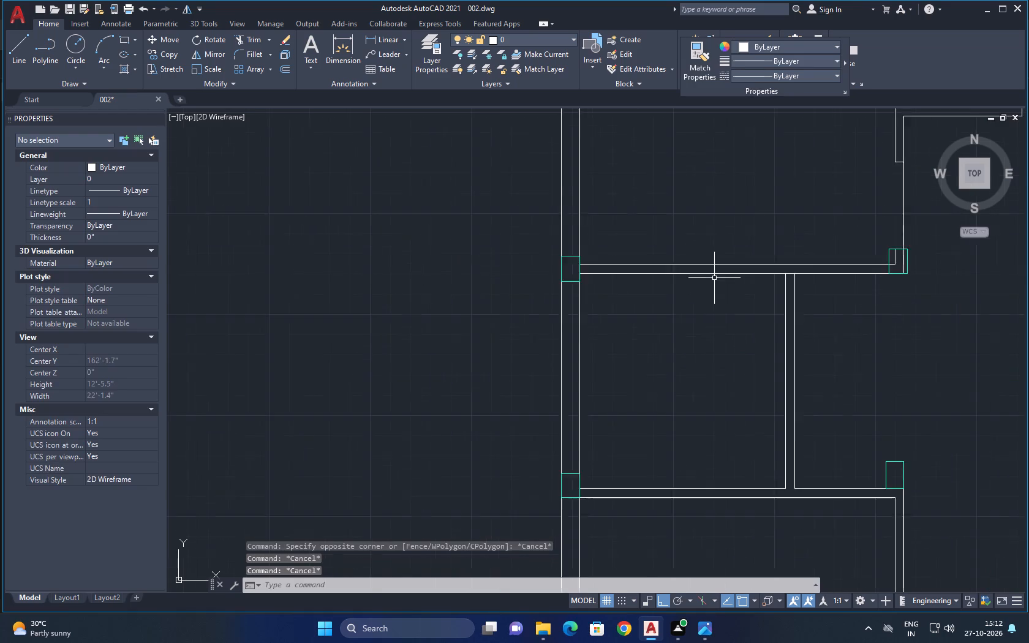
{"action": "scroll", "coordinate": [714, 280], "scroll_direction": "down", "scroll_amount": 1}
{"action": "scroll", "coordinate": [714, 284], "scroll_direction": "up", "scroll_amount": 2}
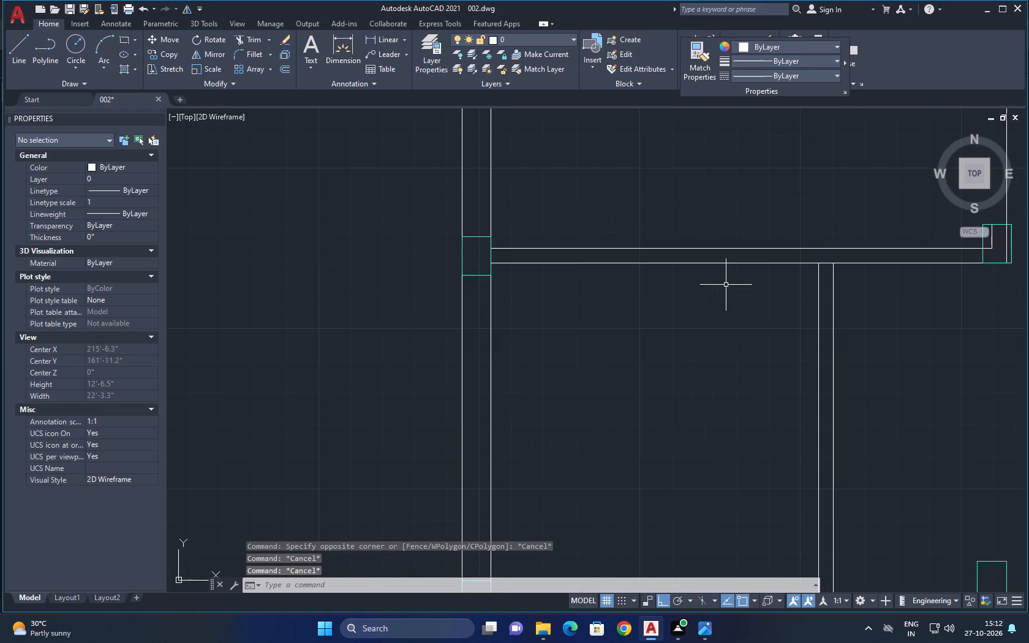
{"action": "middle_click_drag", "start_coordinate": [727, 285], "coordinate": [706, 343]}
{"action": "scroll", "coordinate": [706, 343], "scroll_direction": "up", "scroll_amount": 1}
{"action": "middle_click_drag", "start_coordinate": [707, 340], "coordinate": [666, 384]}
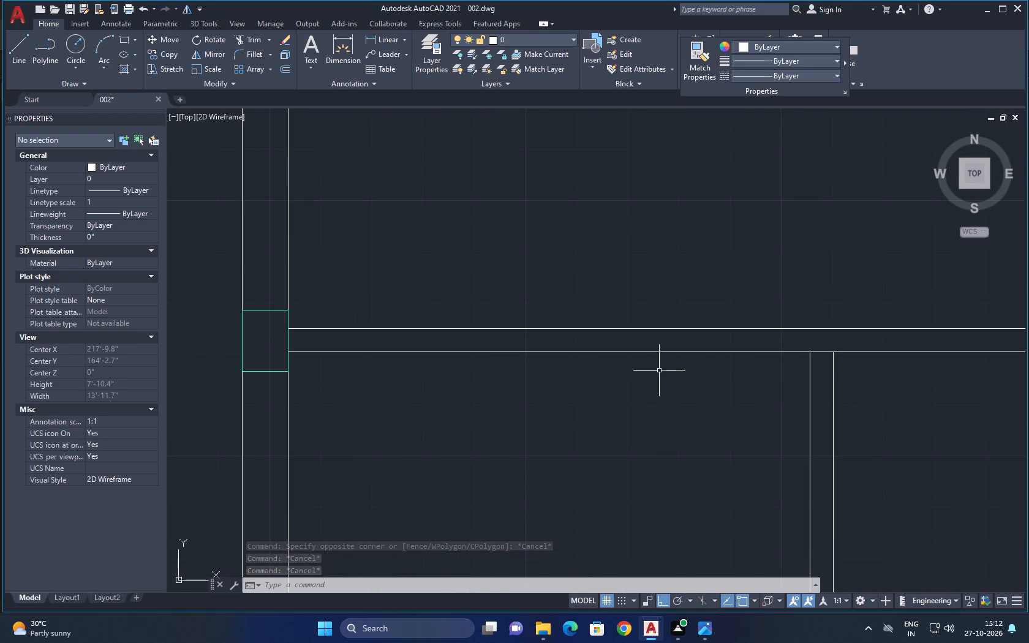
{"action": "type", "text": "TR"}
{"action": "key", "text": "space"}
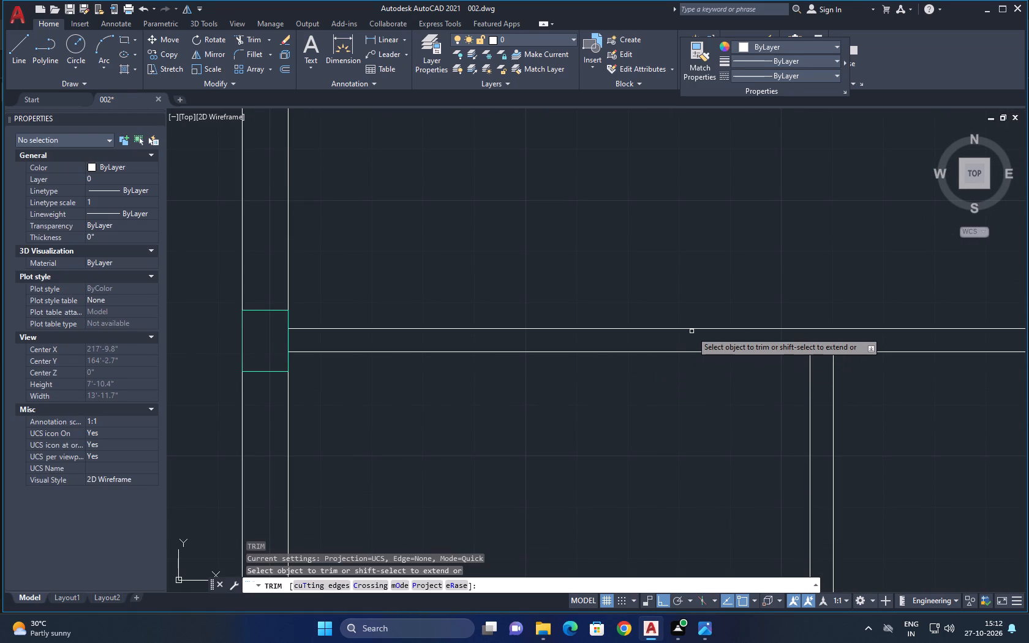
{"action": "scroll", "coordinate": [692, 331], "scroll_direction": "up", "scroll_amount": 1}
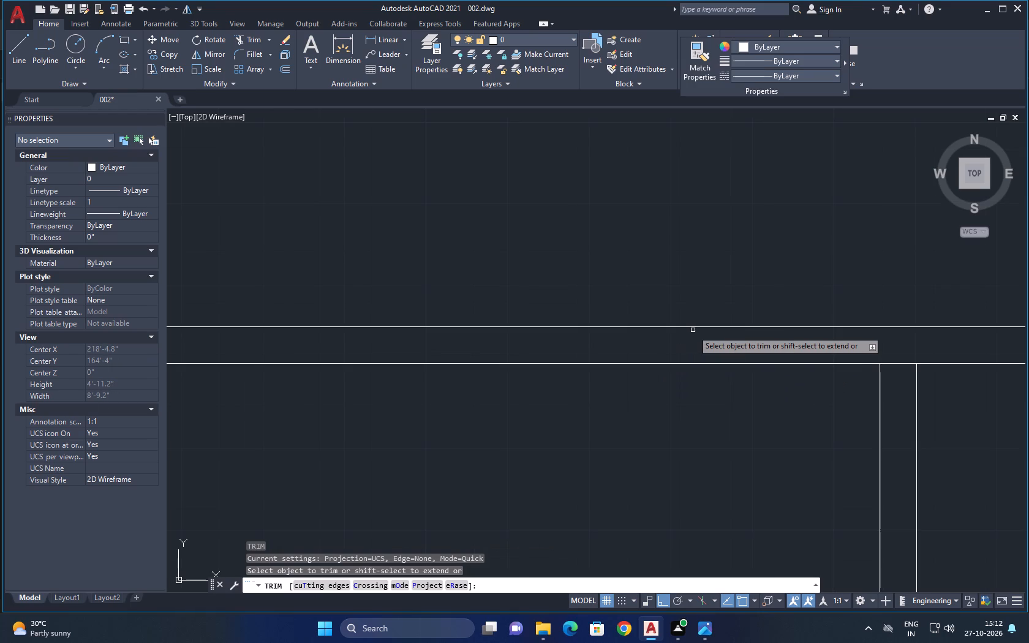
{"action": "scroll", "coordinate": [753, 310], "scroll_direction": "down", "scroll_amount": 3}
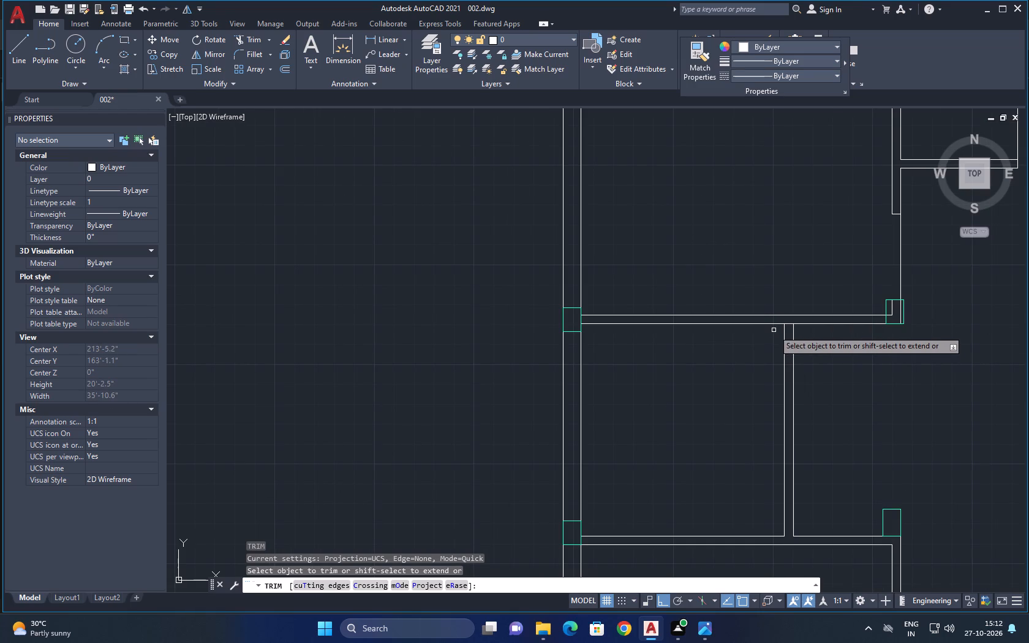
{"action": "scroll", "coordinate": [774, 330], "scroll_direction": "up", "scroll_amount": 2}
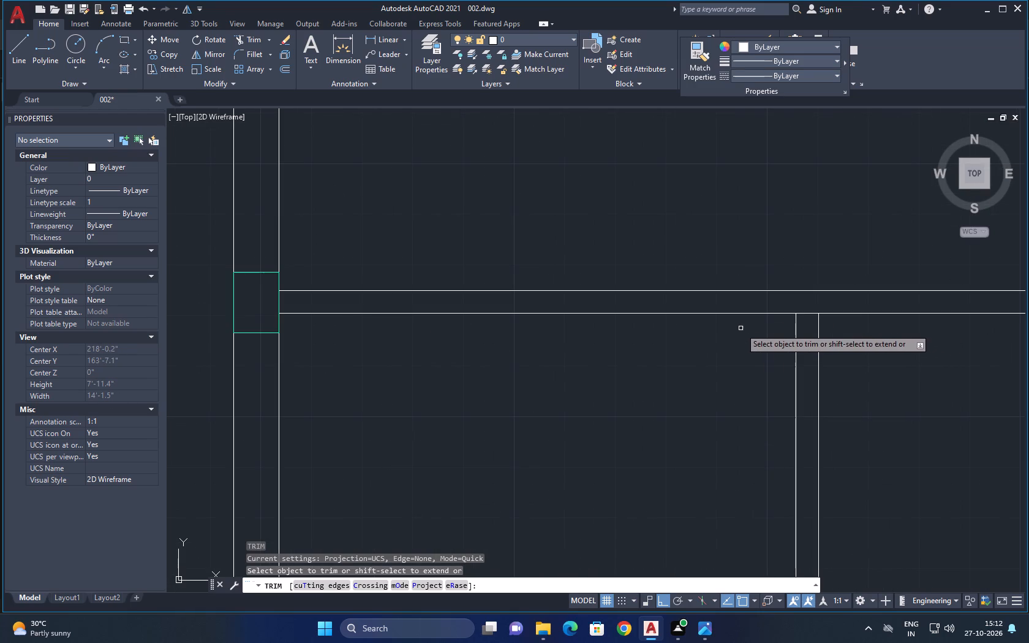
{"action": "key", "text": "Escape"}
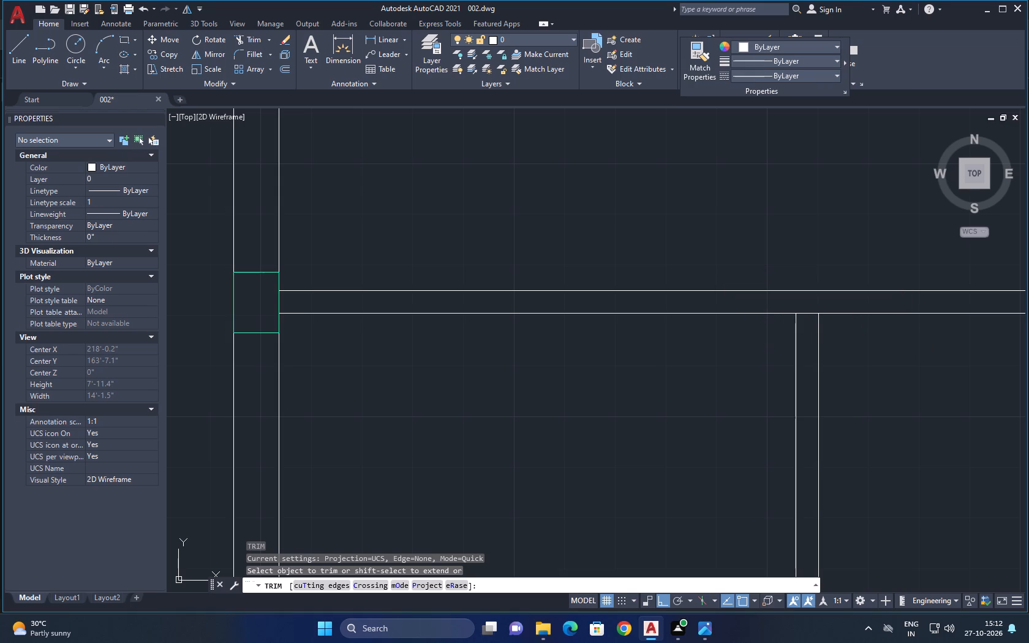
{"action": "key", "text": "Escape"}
Draw a short vertical line across both lines of the room's north wall, a little west of the east wall.
{"action": "type", "text": "L"}
{"action": "key", "text": "space"}
{"action": "left_click", "coordinate": [686, 271]}
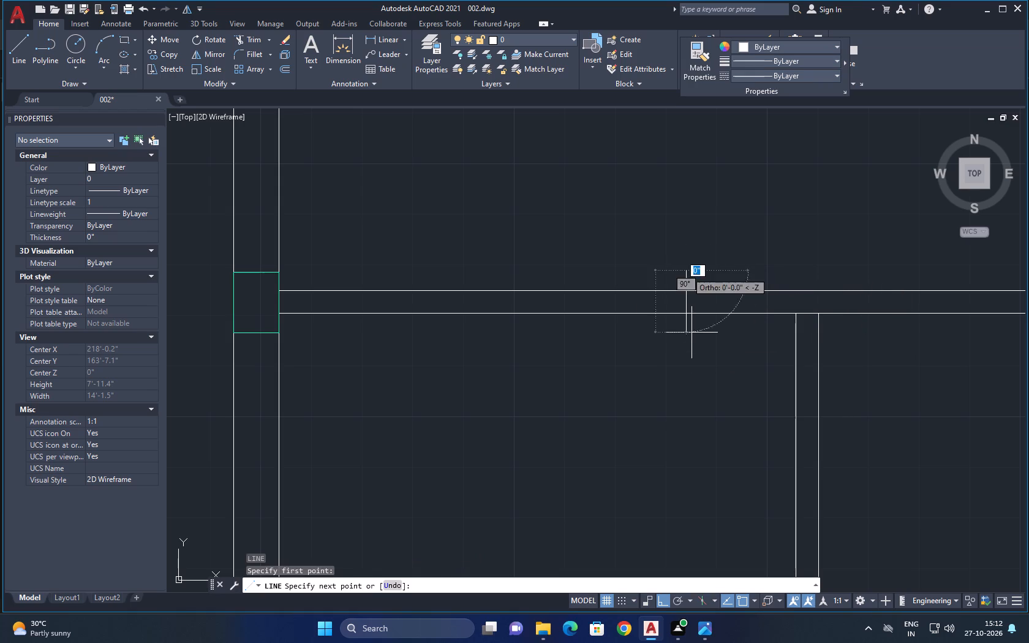
{"action": "left_click", "coordinate": [692, 354]}
{"action": "key", "text": "Escape"}
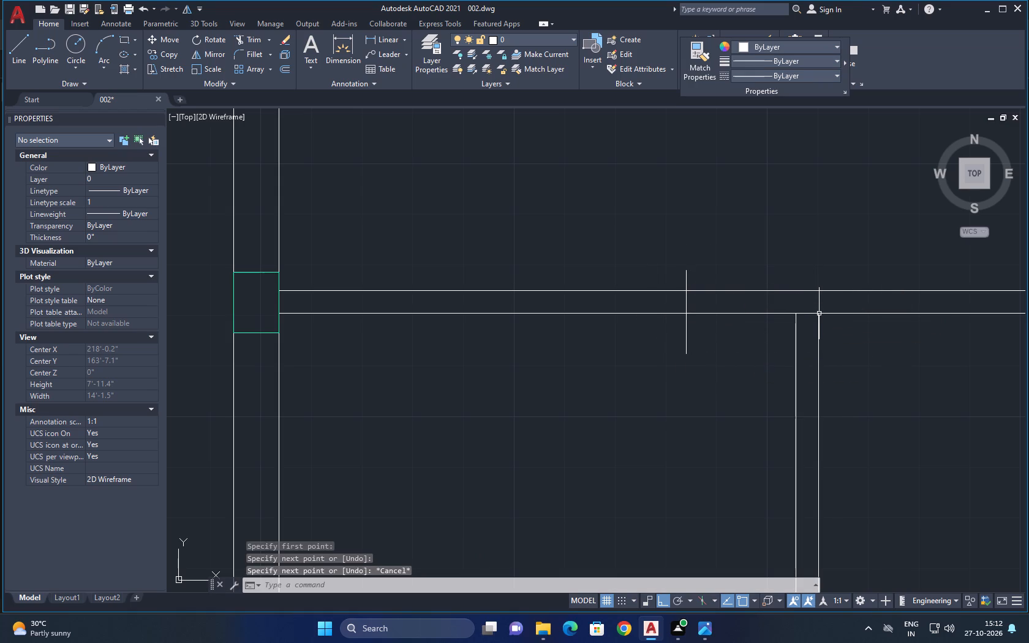
Draw a rectangle about 4.5" wide and 11" high from the east wall's top outer corner up across the north wall.
{"action": "left_click", "coordinate": [122, 41]}
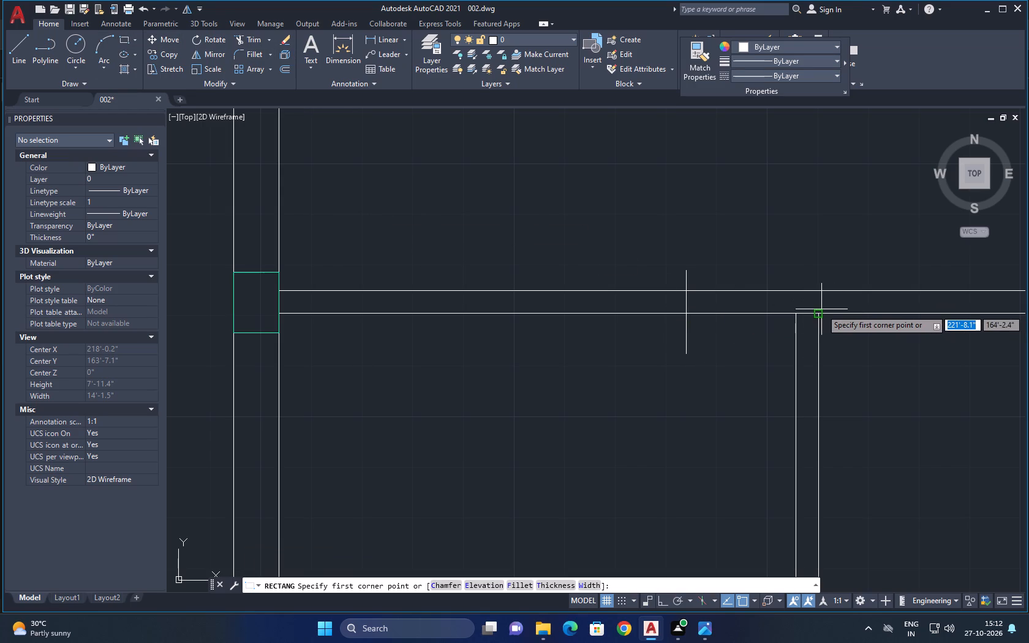
{"action": "left_click", "coordinate": [822, 310]}
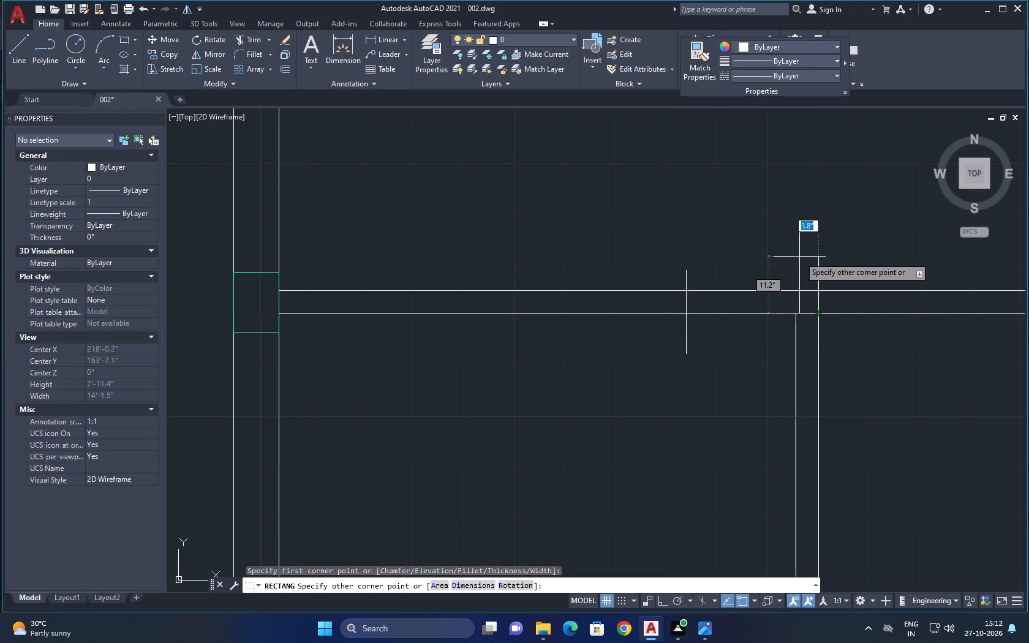
{"action": "left_click", "coordinate": [796, 260]}
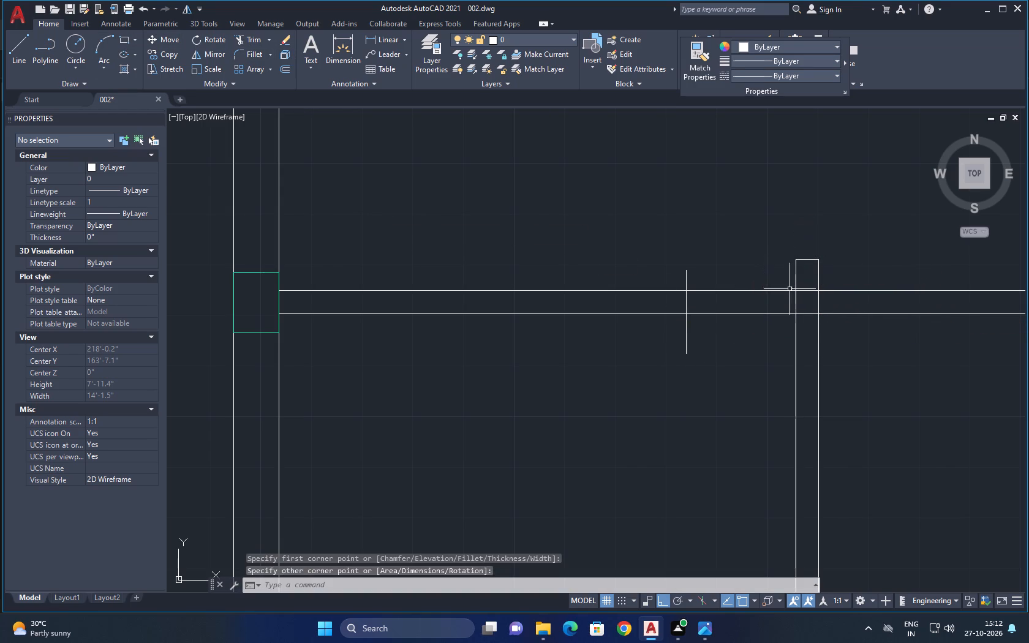
{"action": "key", "text": "Escape"}
Trim the short vertical line to the north wall's thickness and remove the wall's lower line between it and the rectangle.
{"action": "type", "text": "TR"}
{"action": "key", "text": "space"}
{"action": "key", "text": "space"}
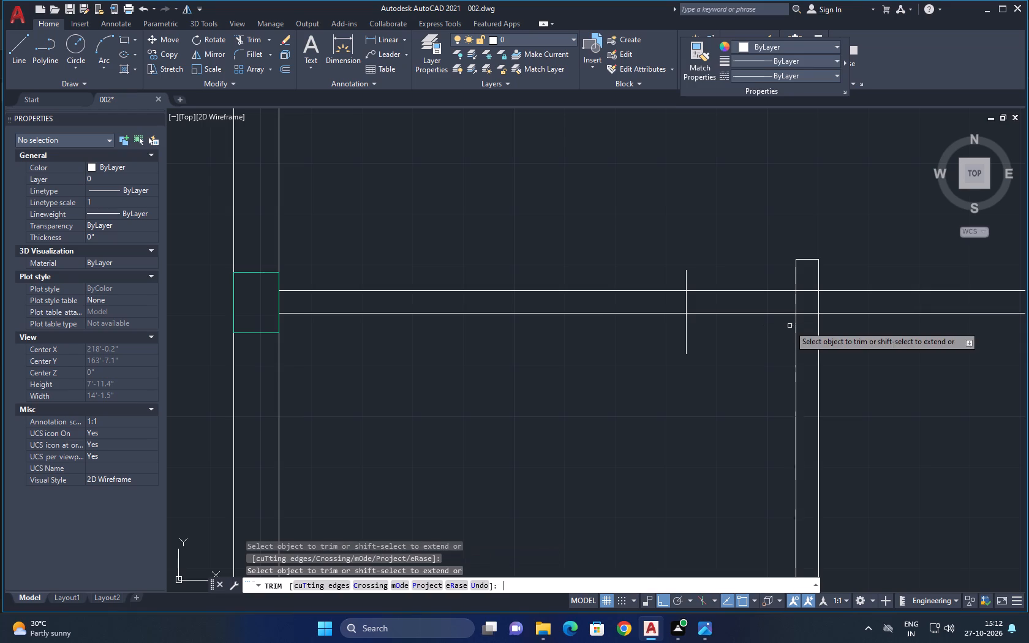
{"action": "left_click_drag", "start_coordinate": [669, 328], "coordinate": [714, 329]}
{"action": "left_click_drag", "start_coordinate": [688, 276], "coordinate": [722, 280]}
{"action": "left_click_drag", "start_coordinate": [712, 277], "coordinate": [671, 277]}
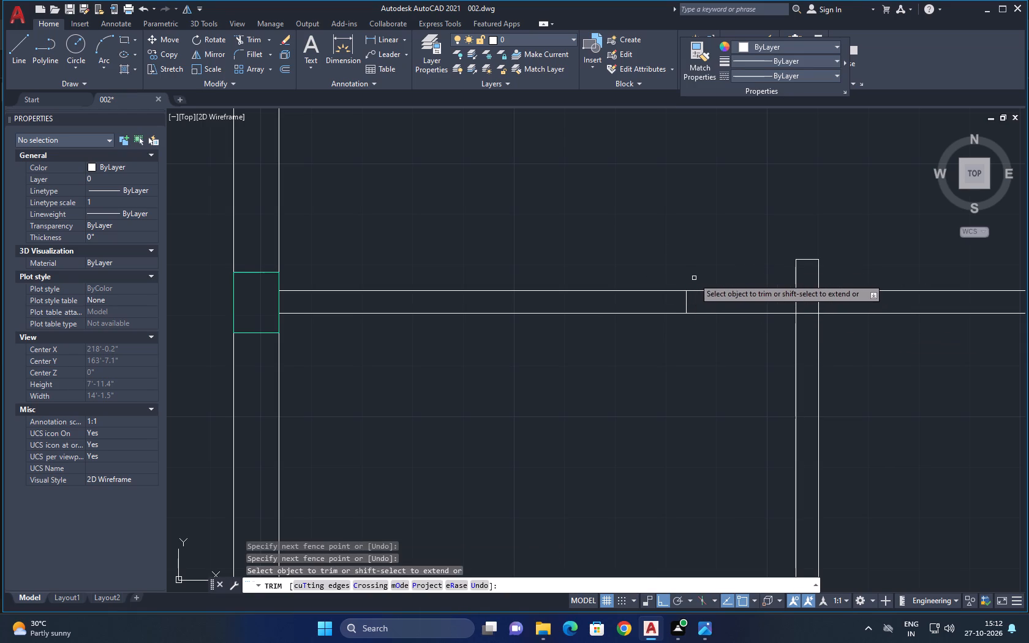
{"action": "left_click", "coordinate": [734, 315]}
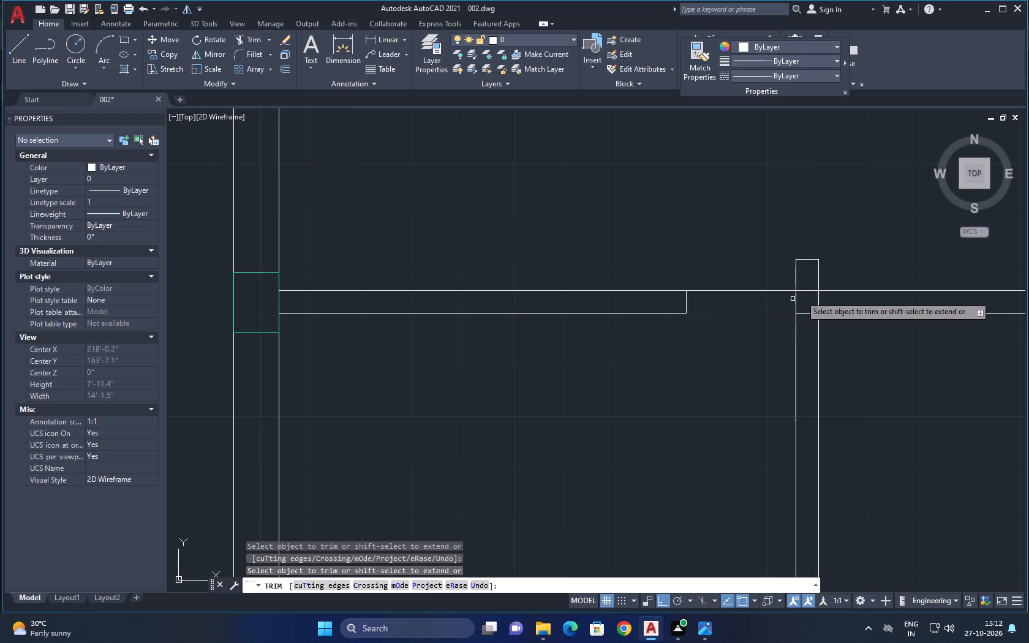
Trim off the north wall's upper line east of the rectangle and the short line left inside the corner column.
{"action": "left_click", "coordinate": [859, 291]}
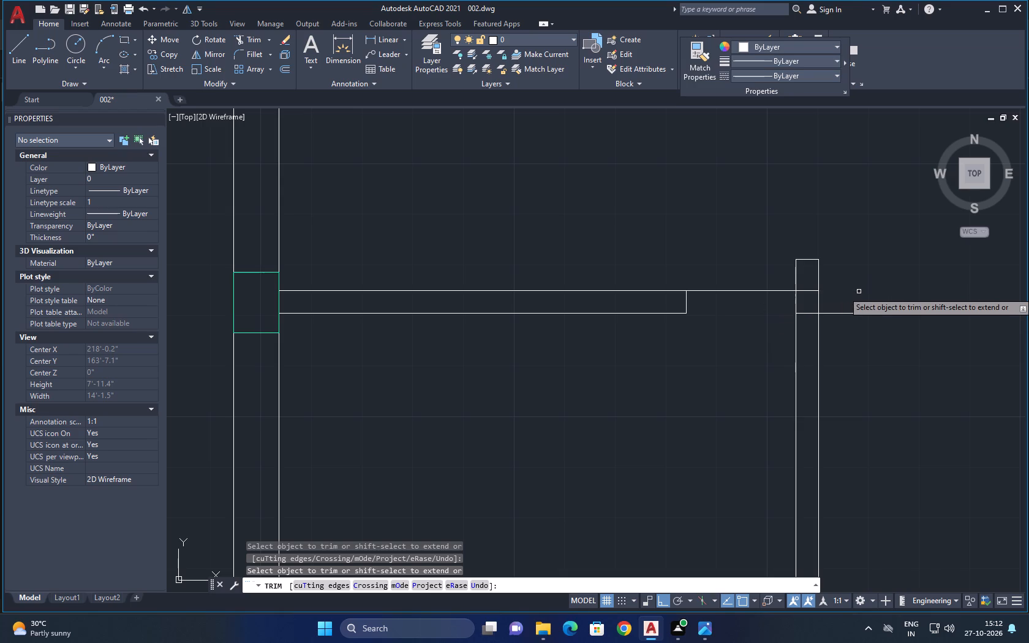
{"action": "scroll", "coordinate": [859, 291], "scroll_direction": "down", "scroll_amount": 2}
{"action": "middle_click_drag", "start_coordinate": [859, 291], "coordinate": [673, 345]}
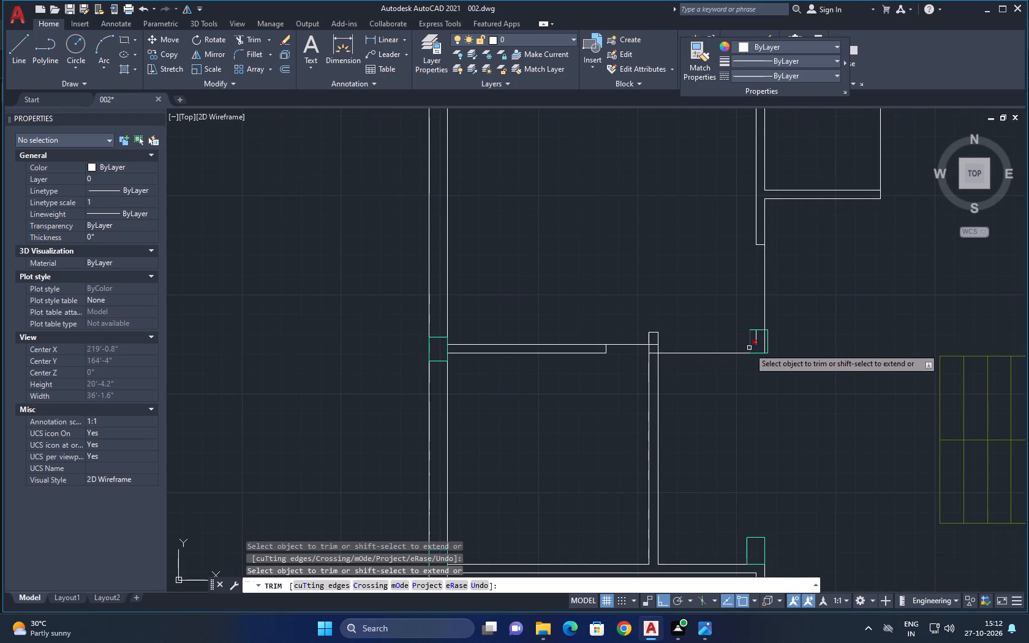
{"action": "left_click", "coordinate": [756, 342]}
{"action": "key", "text": "Escape"}
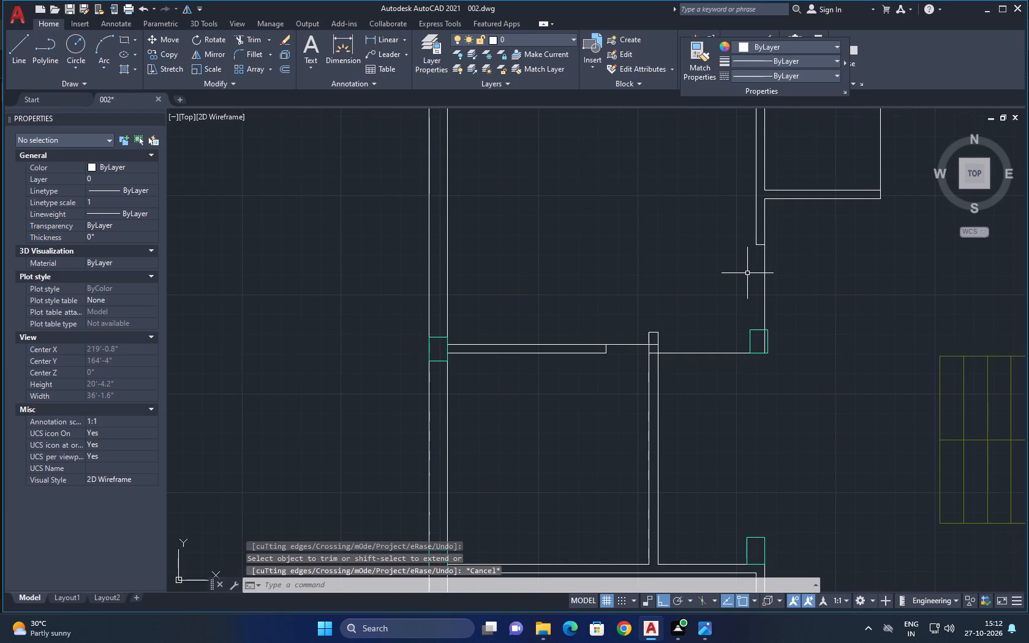
Draw a vertical line from the broken west line of the wall north of the column down to the column's top edge.
{"action": "type", "text": "L"}
{"action": "key", "text": "space"}
{"action": "scroll", "coordinate": [756, 247], "scroll_direction": "up", "scroll_amount": 2}
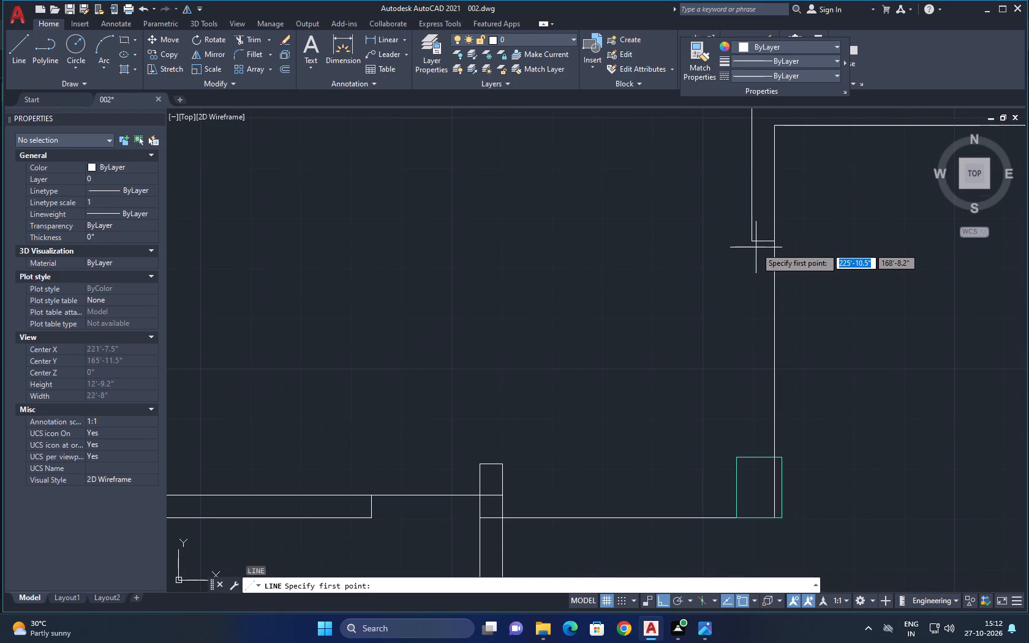
{"action": "left_click", "coordinate": [753, 232]}
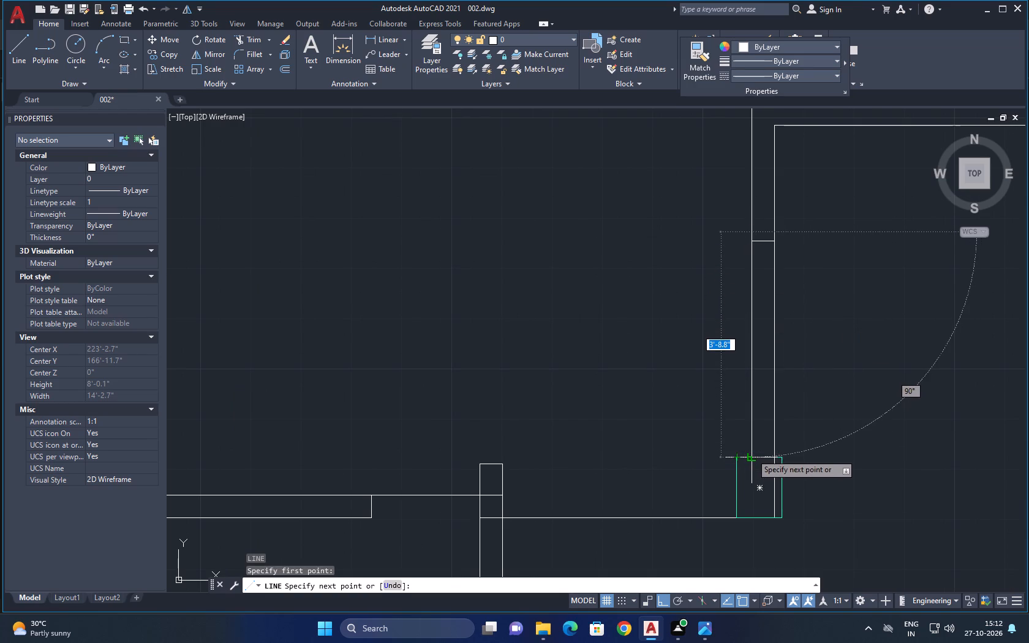
{"action": "left_click", "coordinate": [752, 454]}
{"action": "key", "text": "Escape"}
{"action": "key", "text": "Escape"}
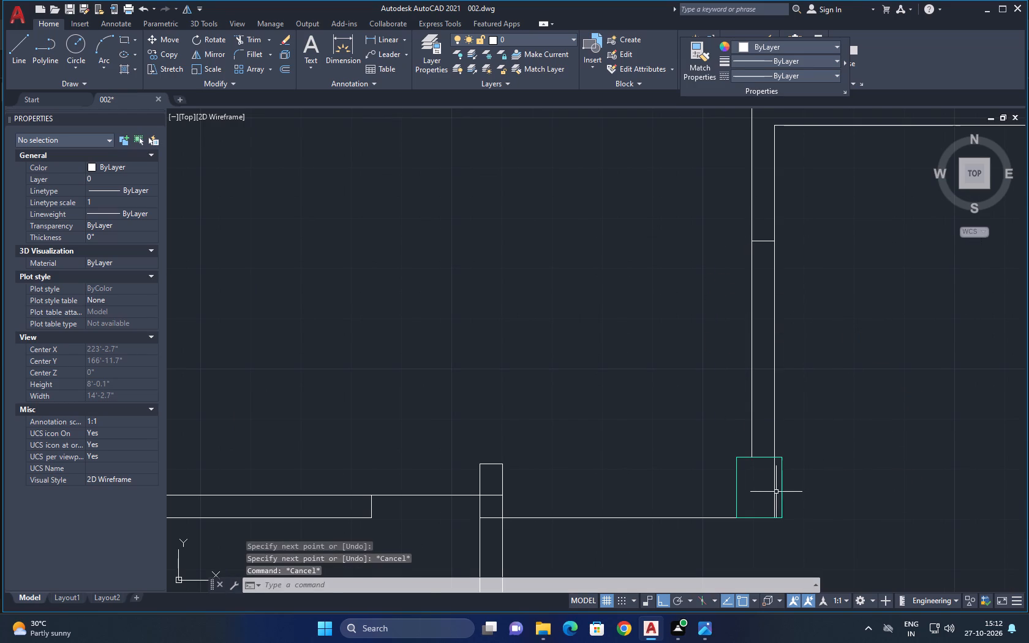
Shorten the east line of that wall so it ends at the column's top edge.
{"action": "left_click", "coordinate": [776, 492]}
{"action": "key", "text": "Escape"}
{"action": "left_click", "coordinate": [775, 492]}
{"action": "left_click", "coordinate": [774, 518]}
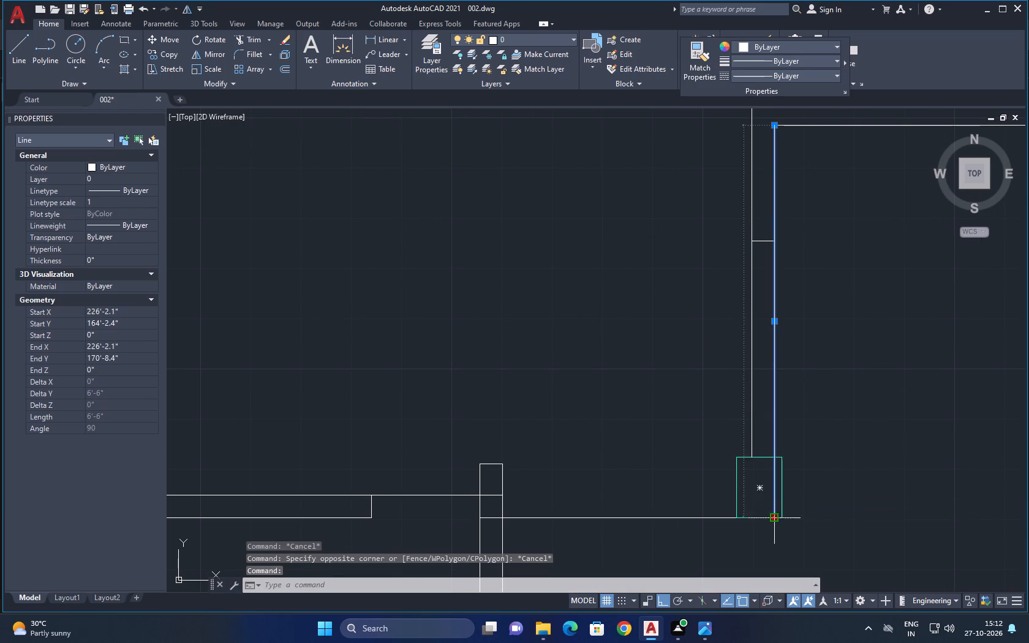
{"action": "left_click", "coordinate": [777, 454]}
{"action": "key", "text": "Escape"}
{"action": "key", "text": "Escape"}
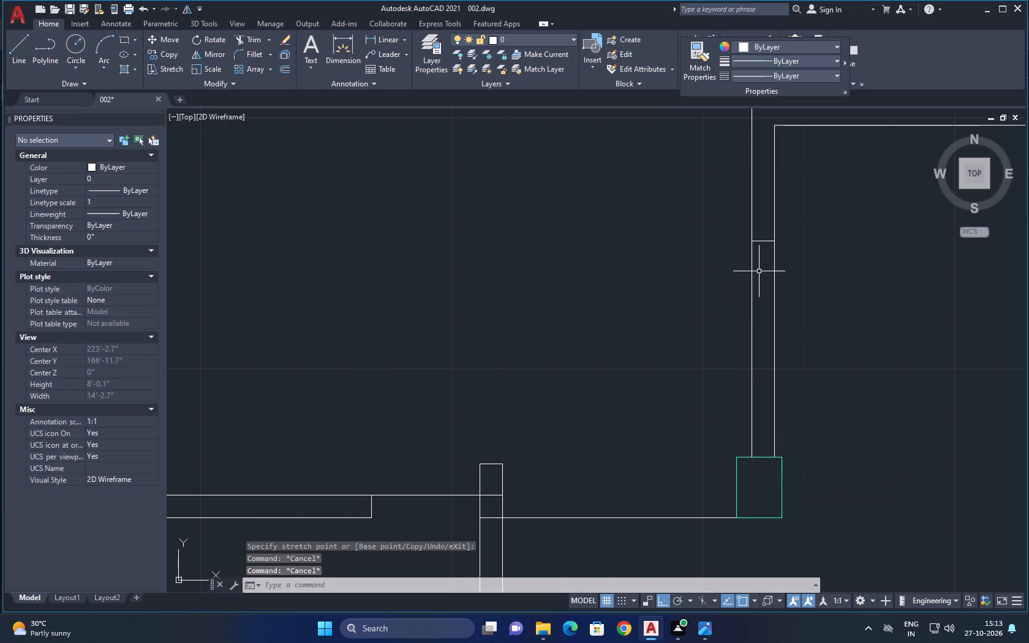
Trim away the short jamb line crossing the wall north of the column.
{"action": "type", "text": "TR"}
{"action": "key", "text": "space"}
{"action": "key", "text": "space"}
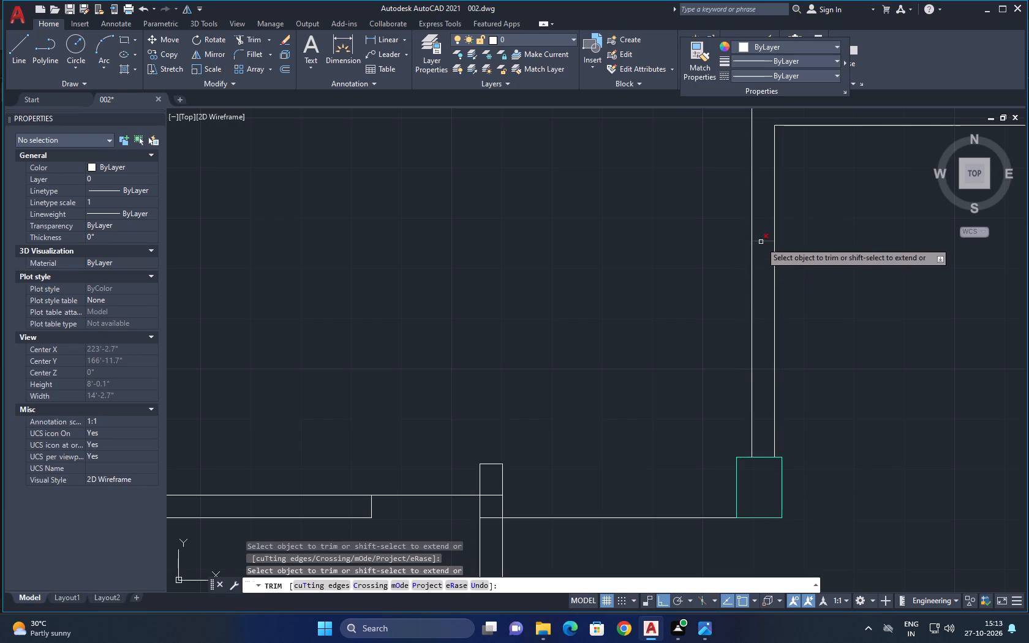
{"action": "left_click", "coordinate": [761, 242]}
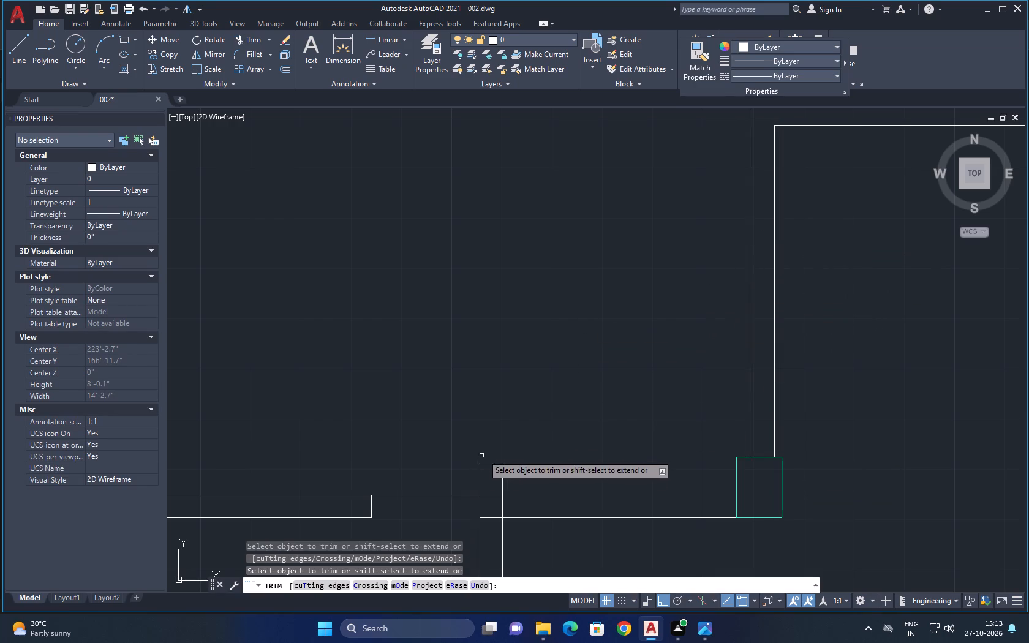
Trim the north wall's upper and lower lines inside the rectangle at the top of the east wall.
{"action": "left_click", "coordinate": [487, 495]}
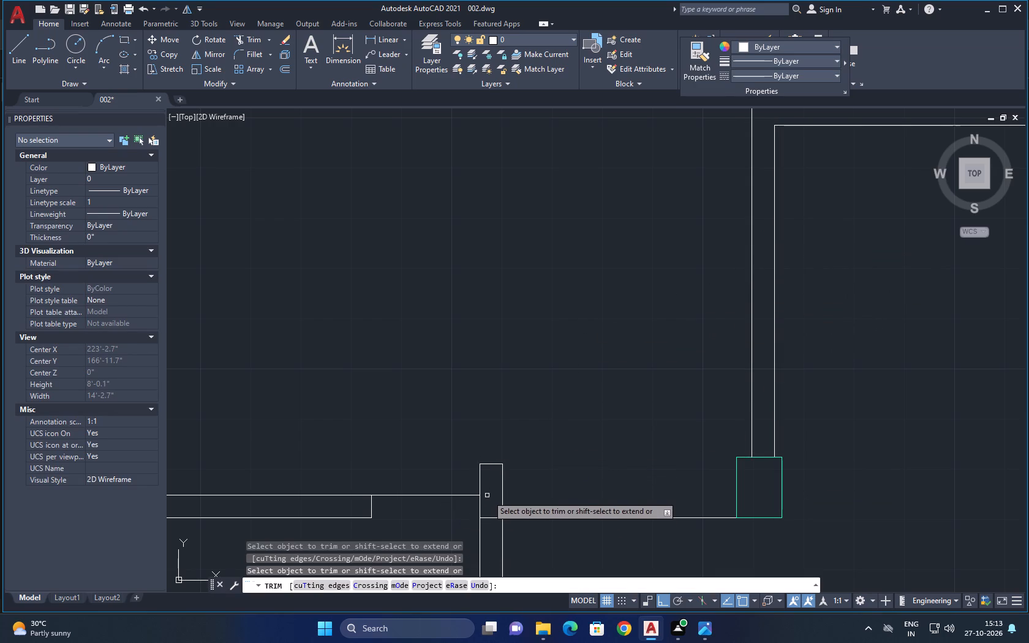
{"action": "left_click", "coordinate": [491, 518]}
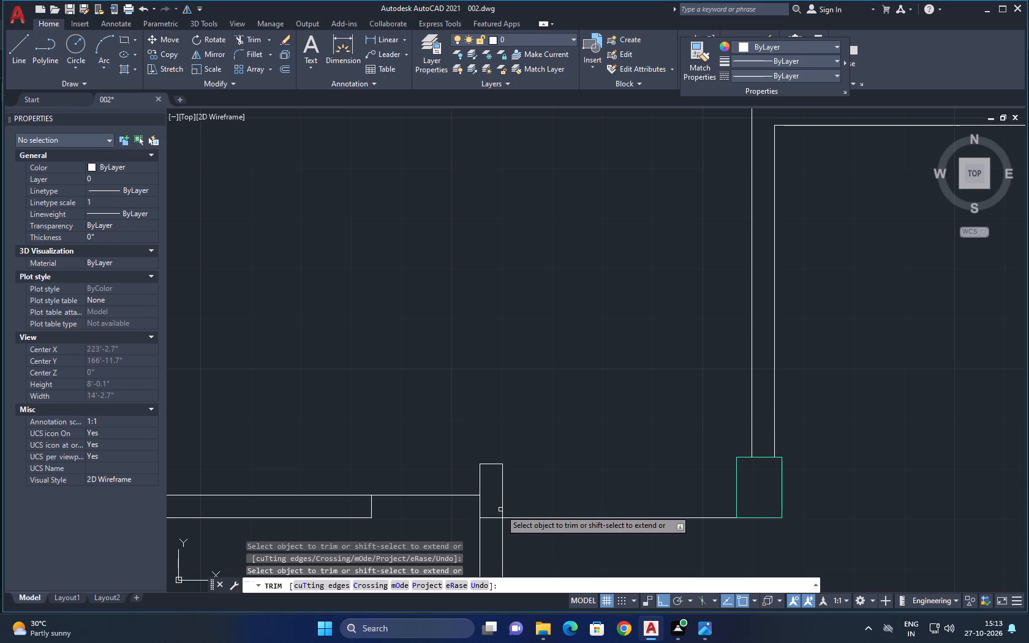
{"action": "left_click", "coordinate": [496, 519]}
{"action": "scroll", "coordinate": [527, 467], "scroll_direction": "down", "scroll_amount": 1}
{"action": "middle_click_drag", "start_coordinate": [527, 467], "coordinate": [601, 385]}
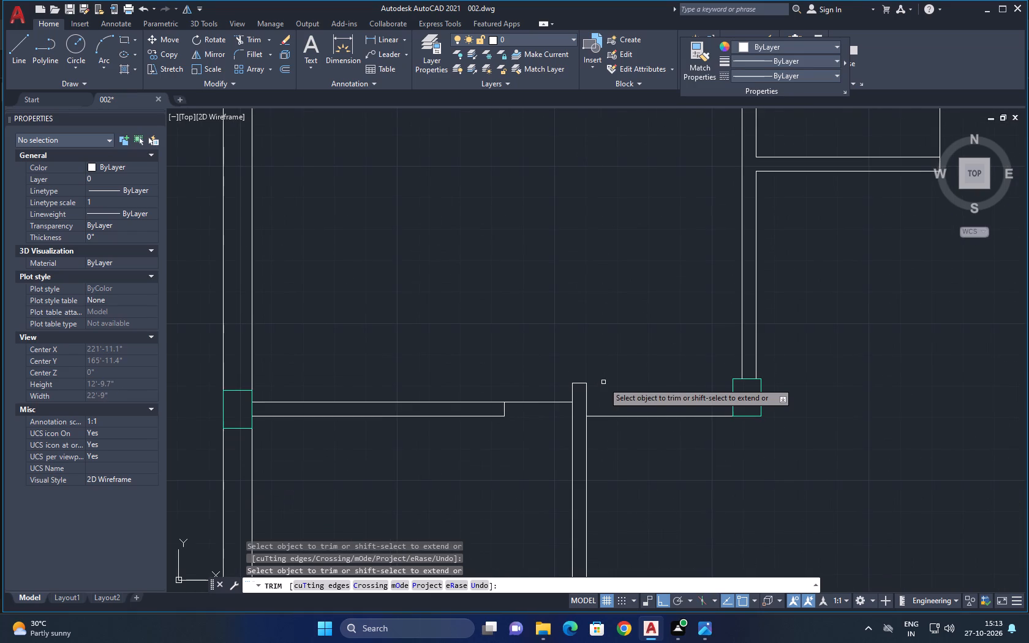
{"action": "scroll", "coordinate": [604, 382], "scroll_direction": "down", "scroll_amount": 2}
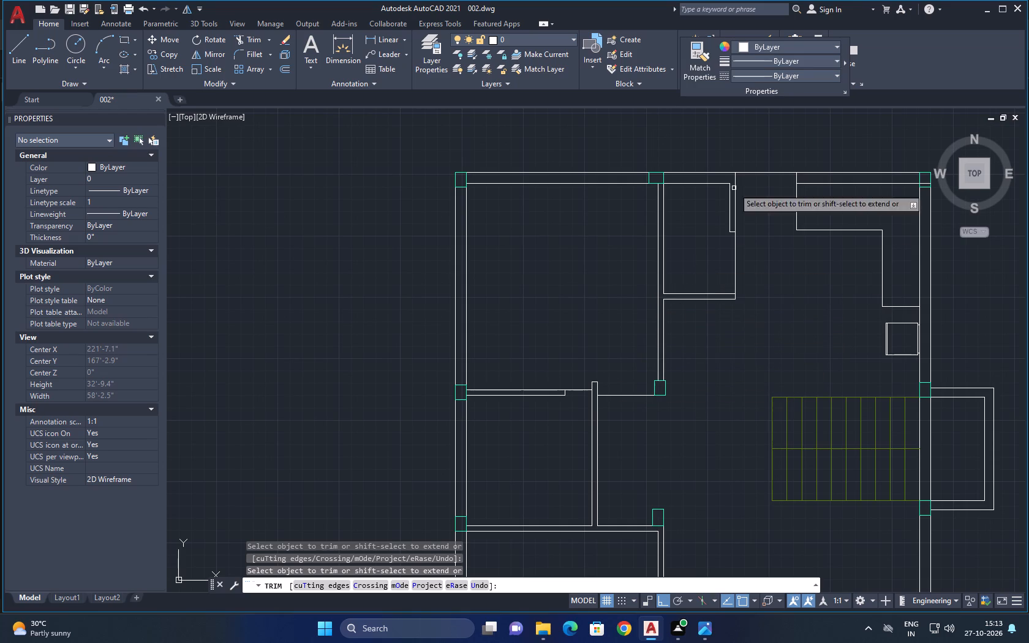
{"action": "key", "text": "Escape"}
{"action": "key", "text": "Escape"}
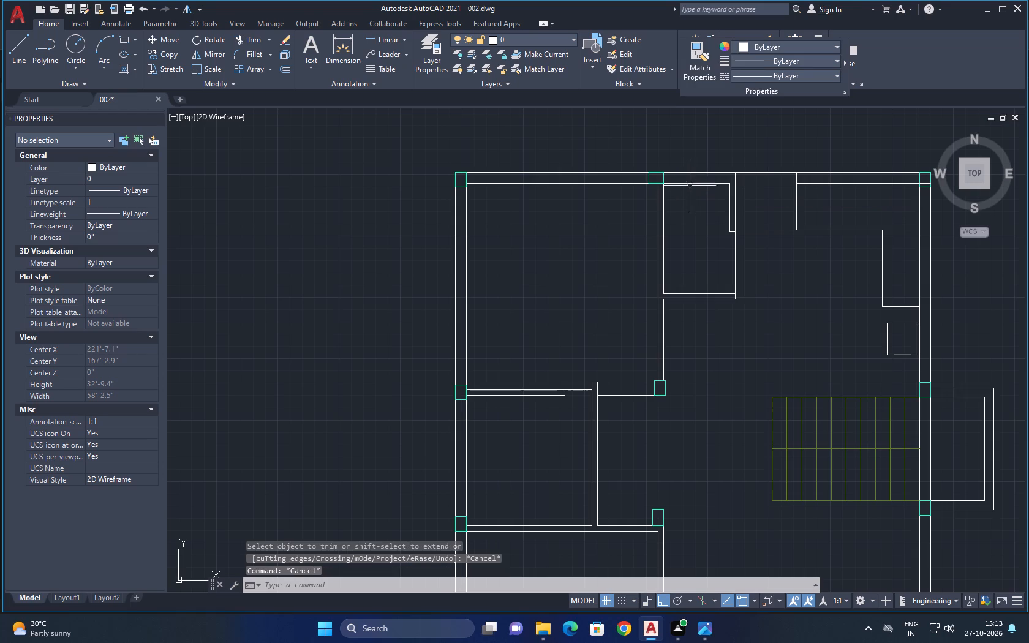
Offset the inner north wall line of the small northern room 11' to the south.
{"action": "left_click", "coordinate": [692, 181]}
{"action": "key", "text": "Escape"}
{"action": "left_click", "coordinate": [697, 185]}
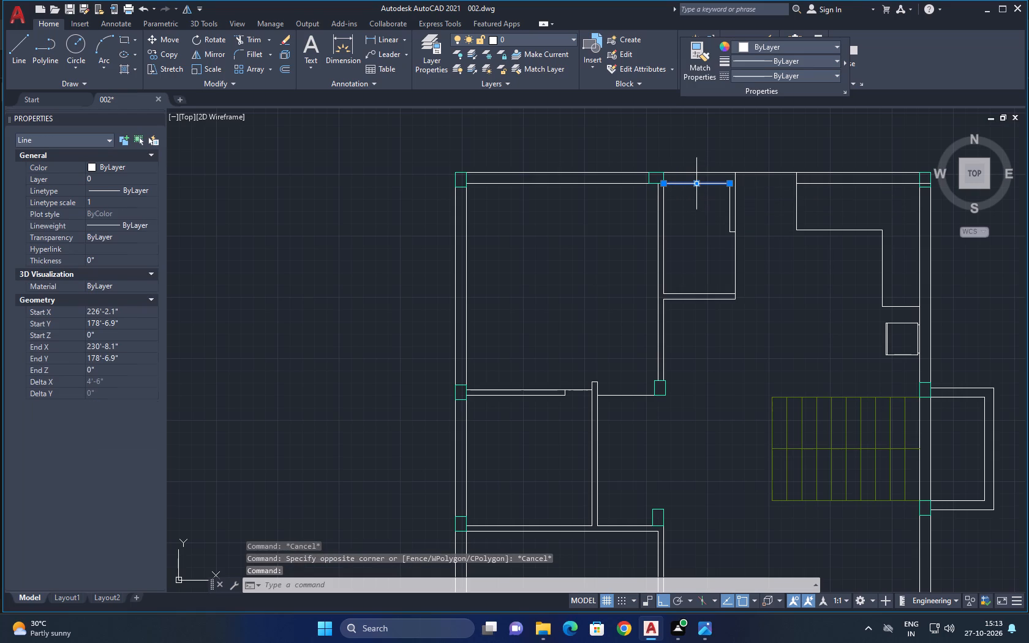
{"action": "type", "text": "O"}
{"action": "key", "text": "space"}
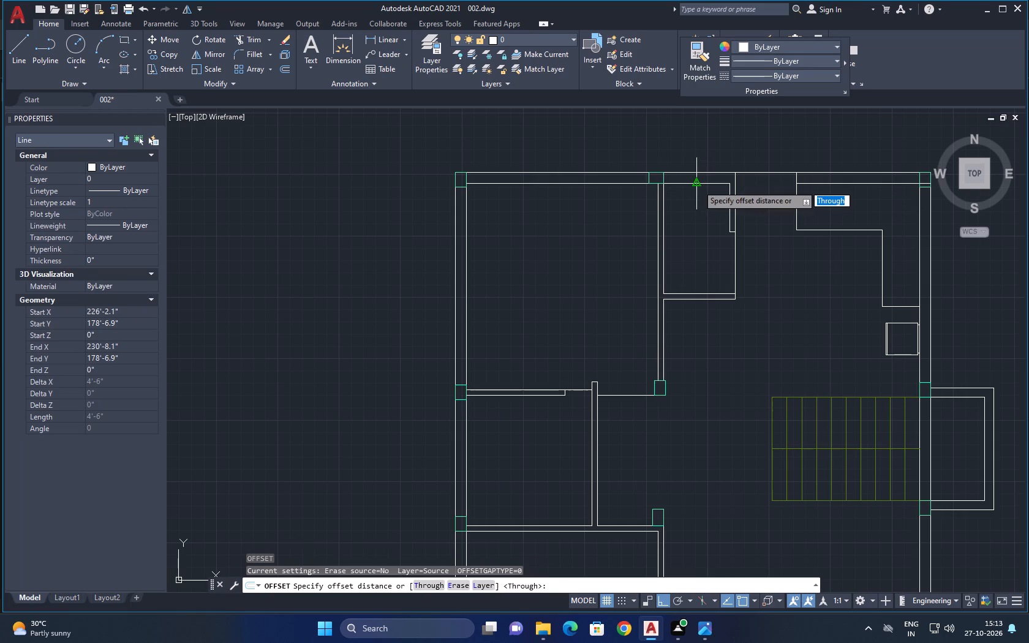
{"action": "type", "text": "11'"}
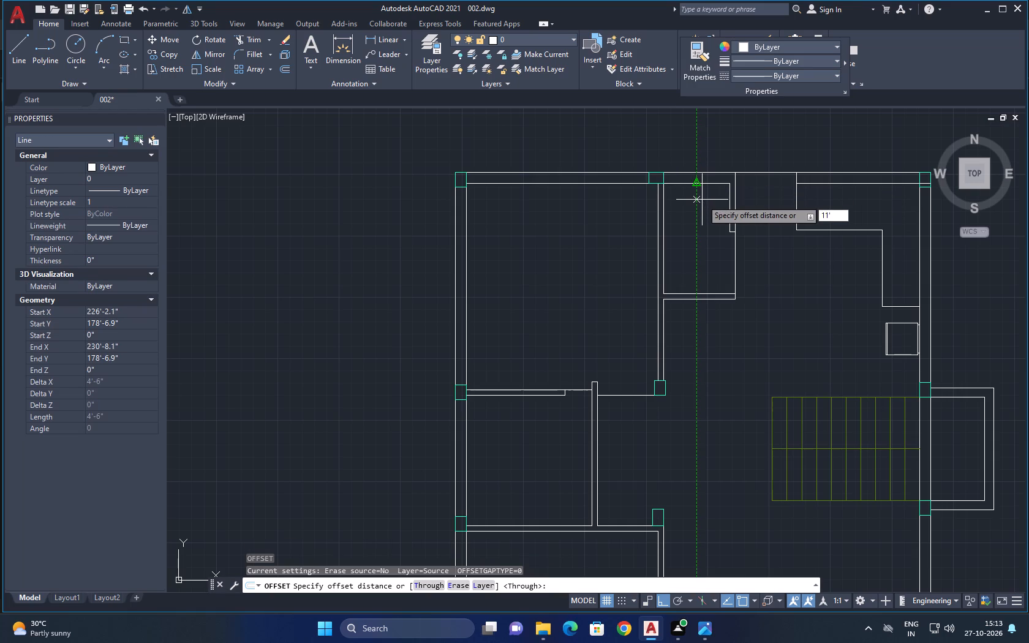
{"action": "key", "text": "Return"}
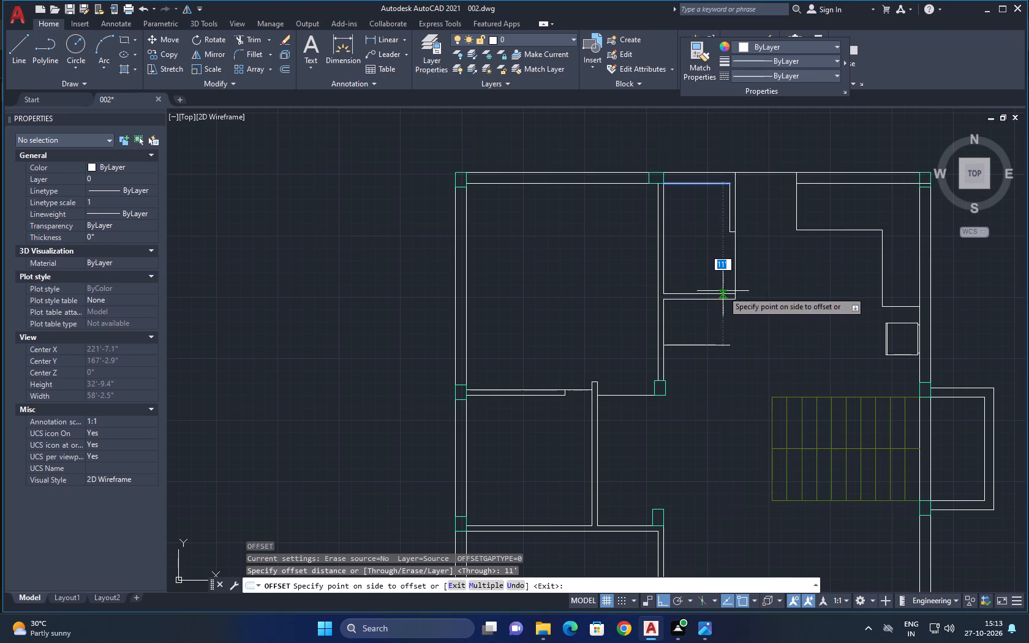
{"action": "left_click", "coordinate": [709, 350]}
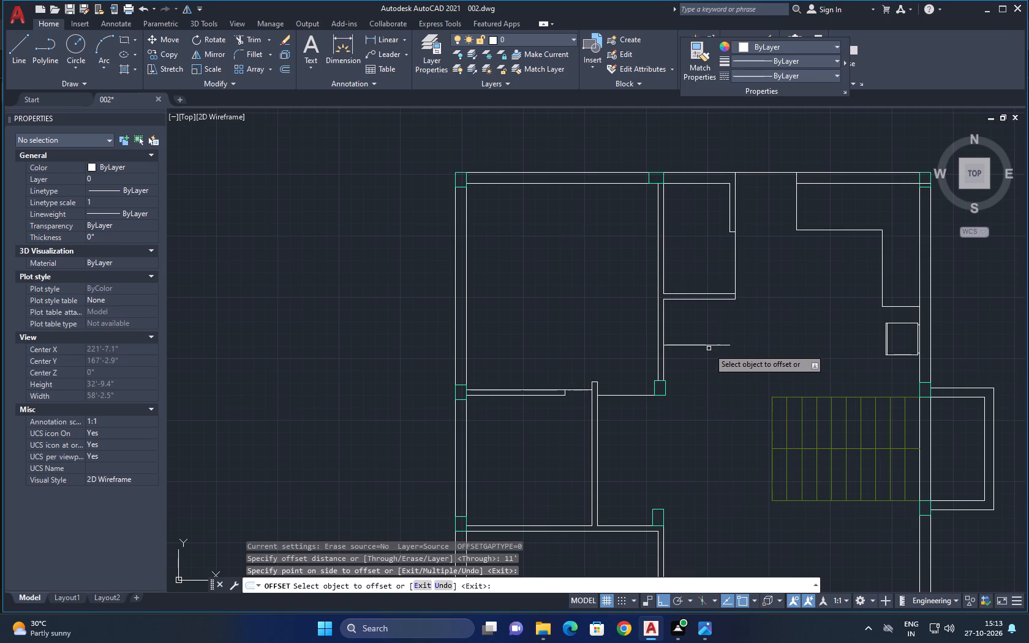
Offset the new horizontal line 4.5" south to form the second face of a partition.
{"action": "left_click", "coordinate": [709, 347]}
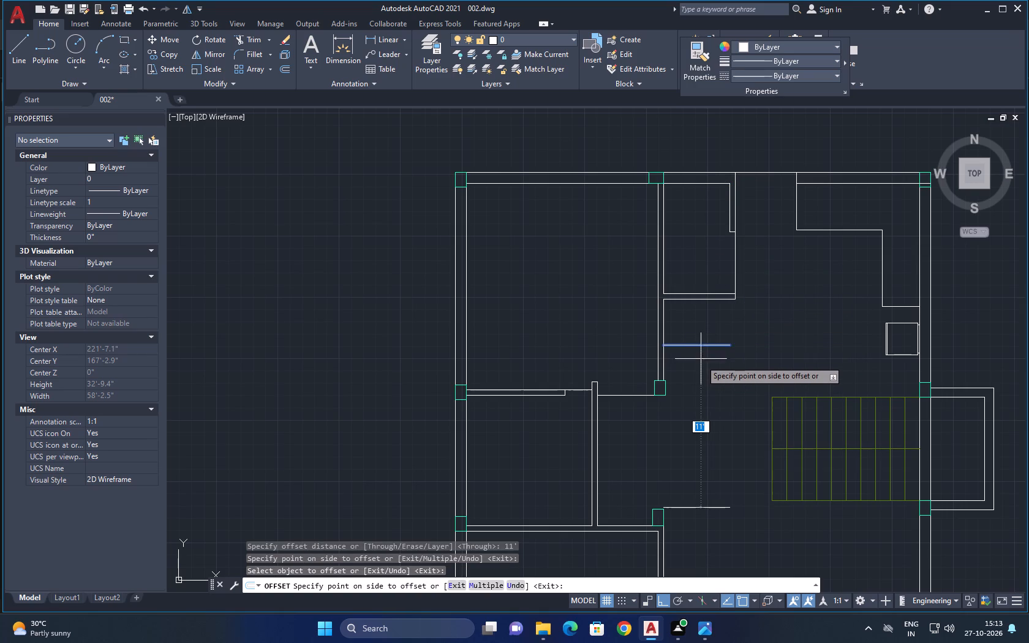
{"action": "key", "text": "4"}
{"action": "type", "text": ".5"}
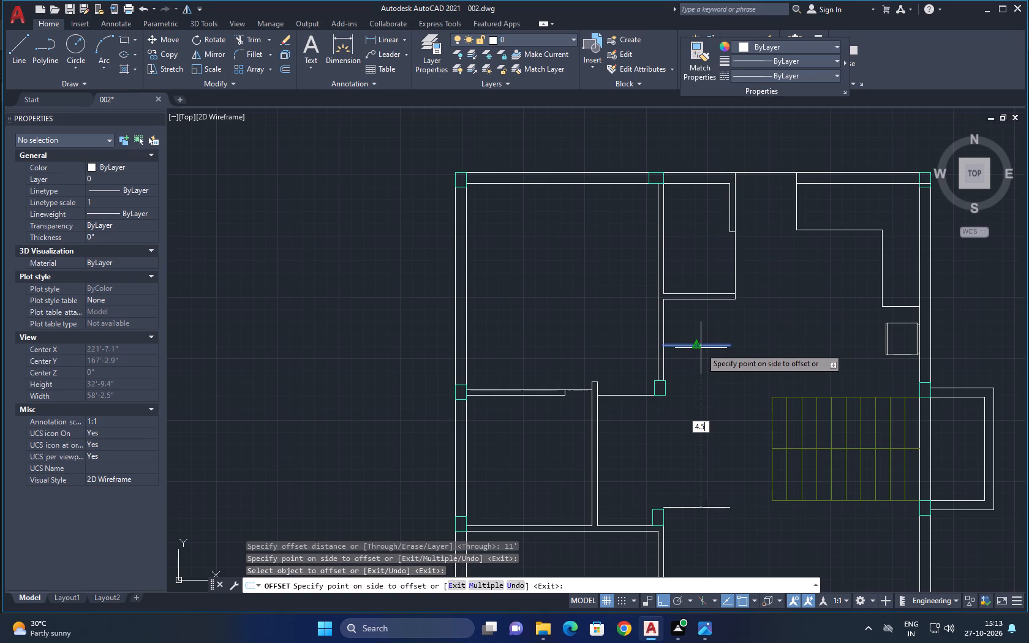
{"action": "key", "text": "shift+quotedbl"}
{"action": "key", "text": "Return"}
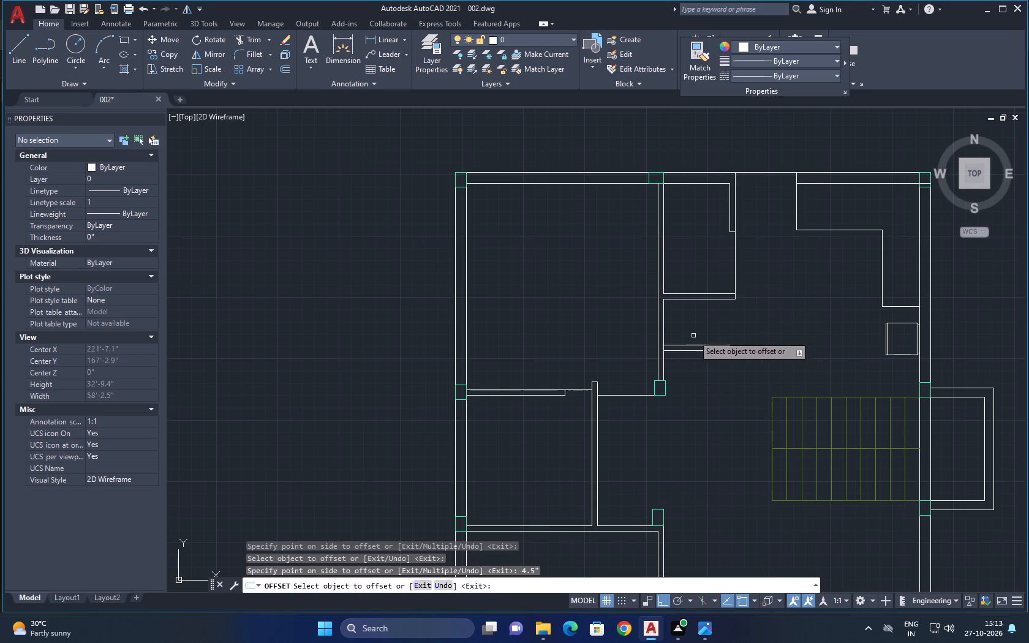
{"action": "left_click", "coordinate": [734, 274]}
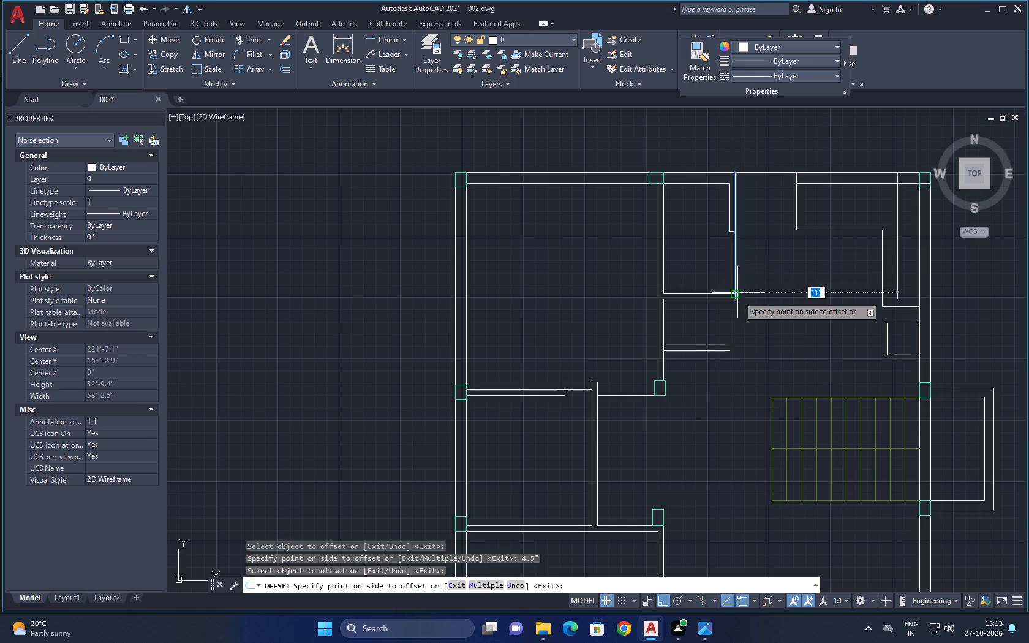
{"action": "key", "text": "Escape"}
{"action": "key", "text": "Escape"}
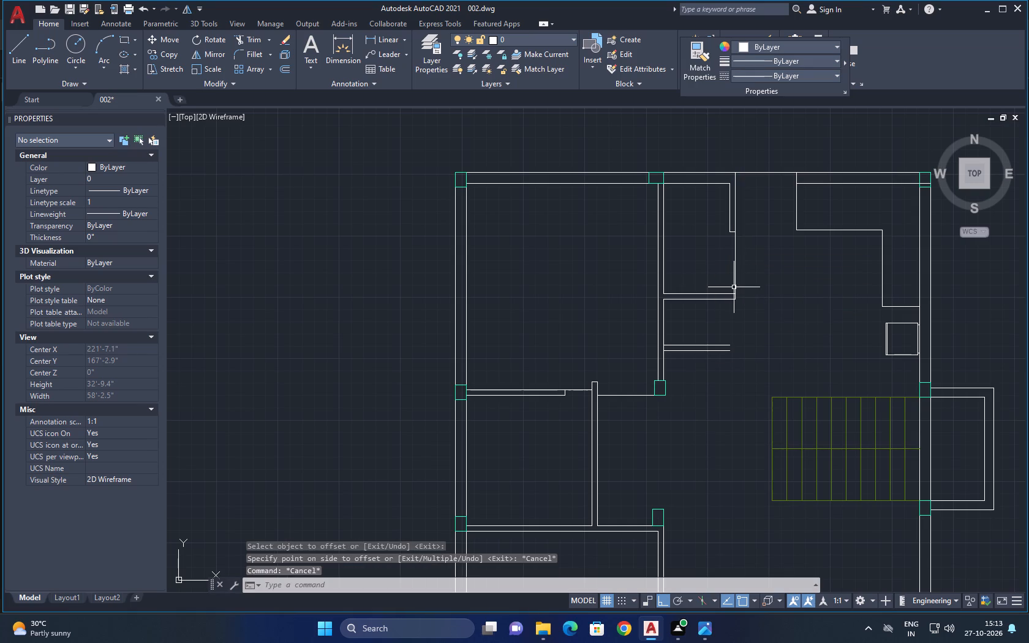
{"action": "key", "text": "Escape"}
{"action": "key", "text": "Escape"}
Stretch the outer line of the small northern room's east wall south, past the two new partition lines.
{"action": "left_click", "coordinate": [736, 285]}
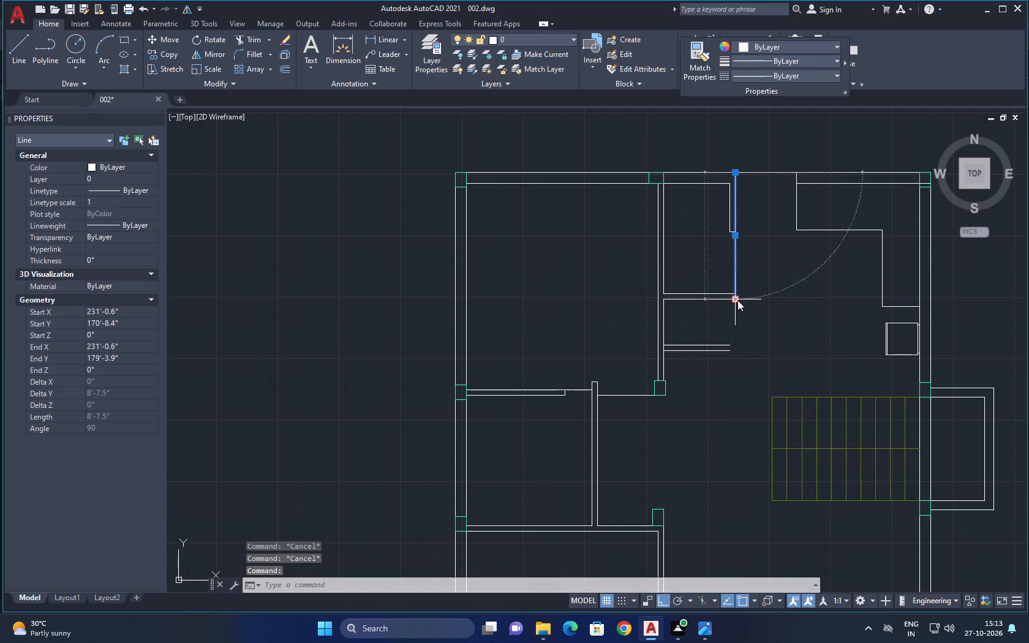
{"action": "left_click", "coordinate": [737, 300]}
{"action": "left_click", "coordinate": [742, 399]}
{"action": "key", "text": "Escape"}
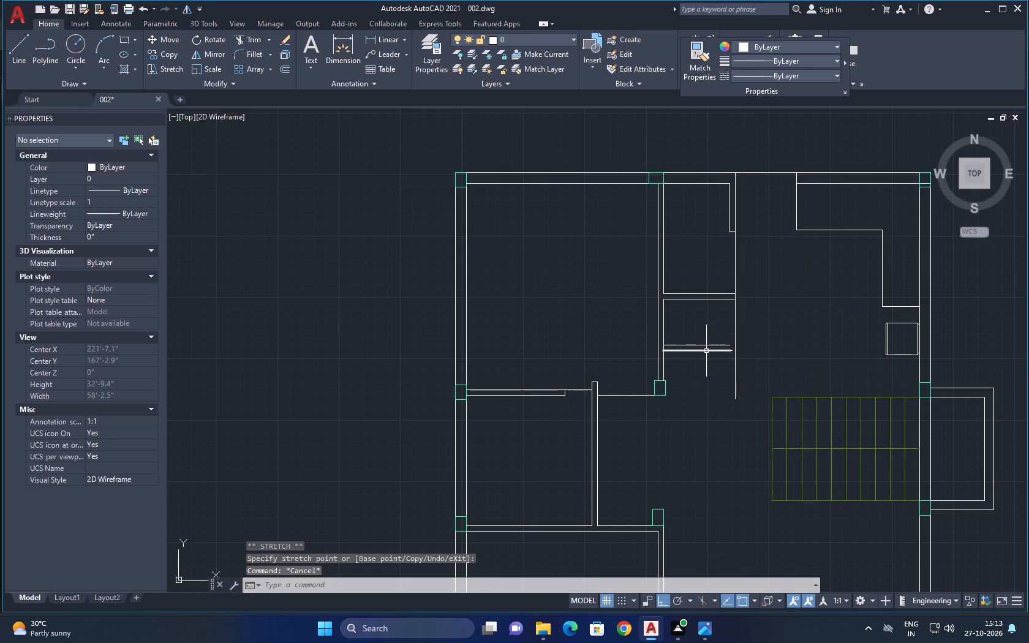
Stretch the east ends of both new partition lines eastward past the room's extended east wall line.
{"action": "left_click", "coordinate": [705, 345]}
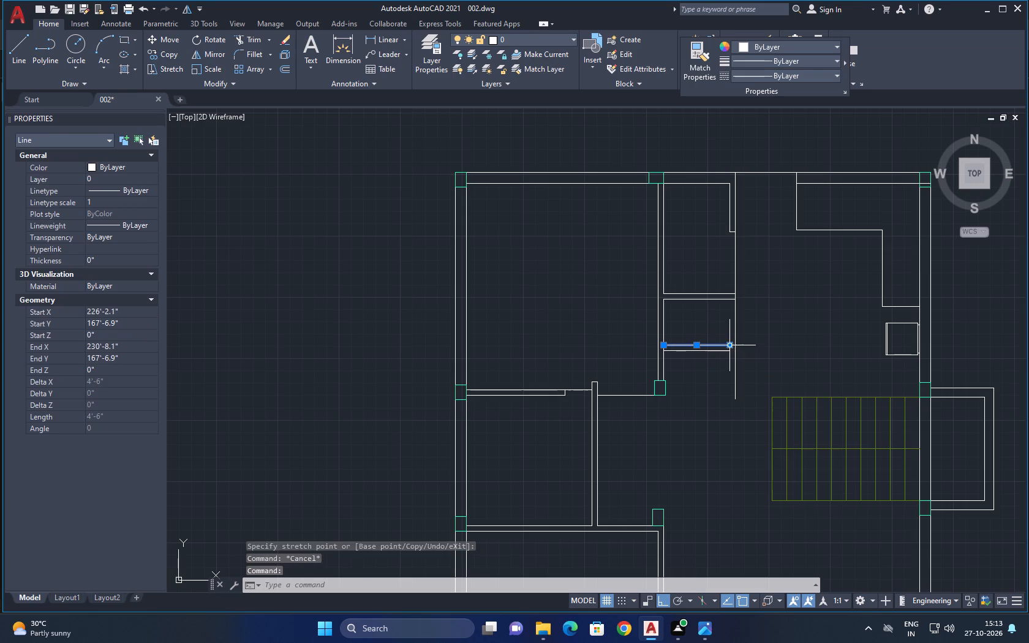
{"action": "left_click", "coordinate": [729, 344]}
{"action": "left_click", "coordinate": [770, 336]}
{"action": "key", "text": "Escape"}
{"action": "key", "text": "Escape"}
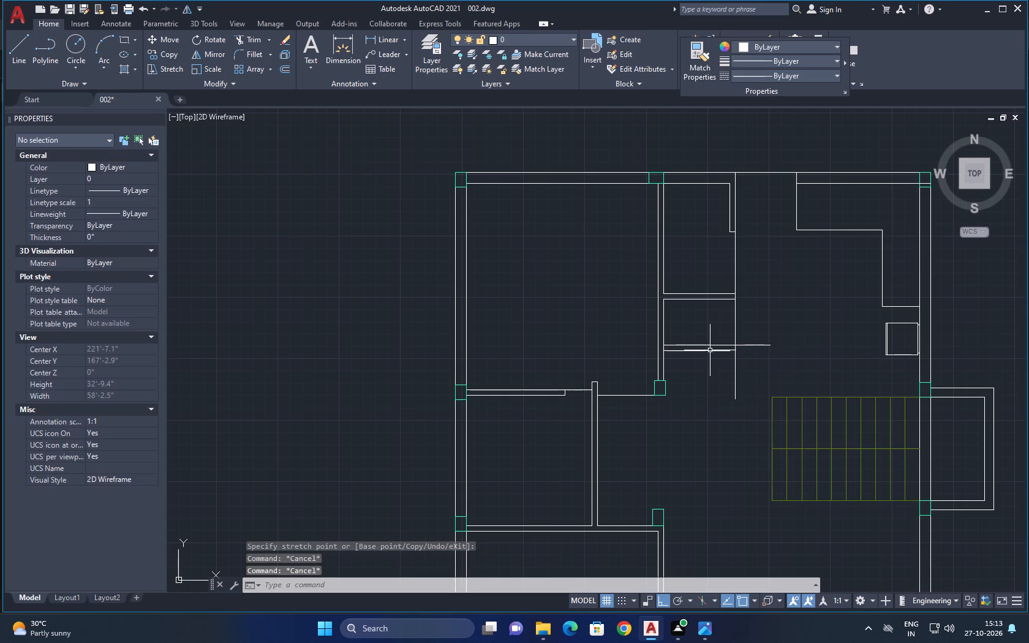
{"action": "left_click", "coordinate": [711, 353]}
{"action": "key", "text": "Escape"}
{"action": "left_click", "coordinate": [711, 352]}
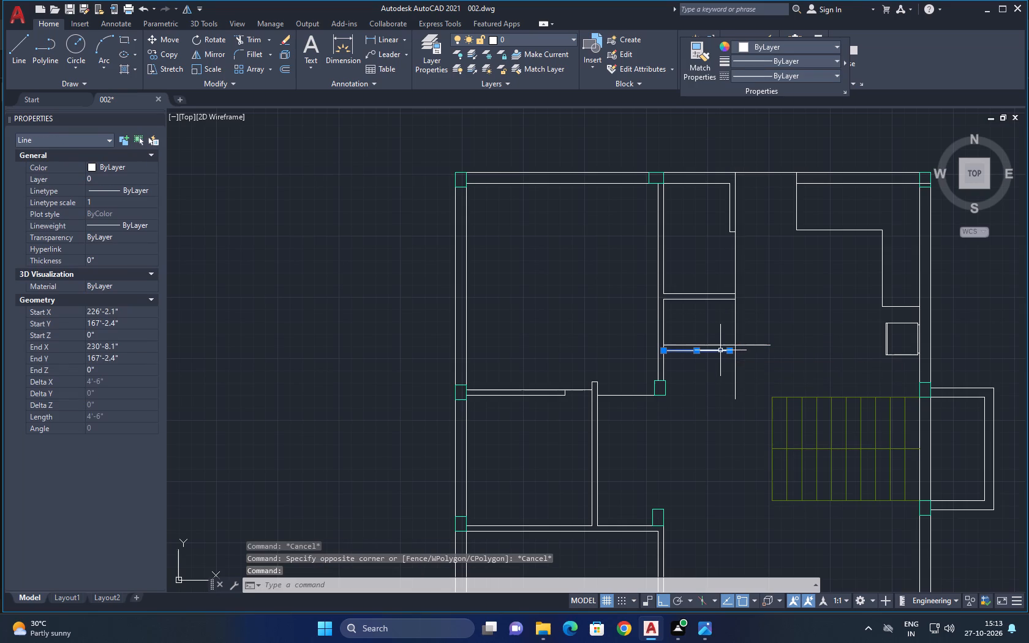
{"action": "left_click", "coordinate": [731, 353]}
{"action": "left_click", "coordinate": [784, 360]}
{"action": "key", "text": "Escape"}
{"action": "key", "text": "Escape"}
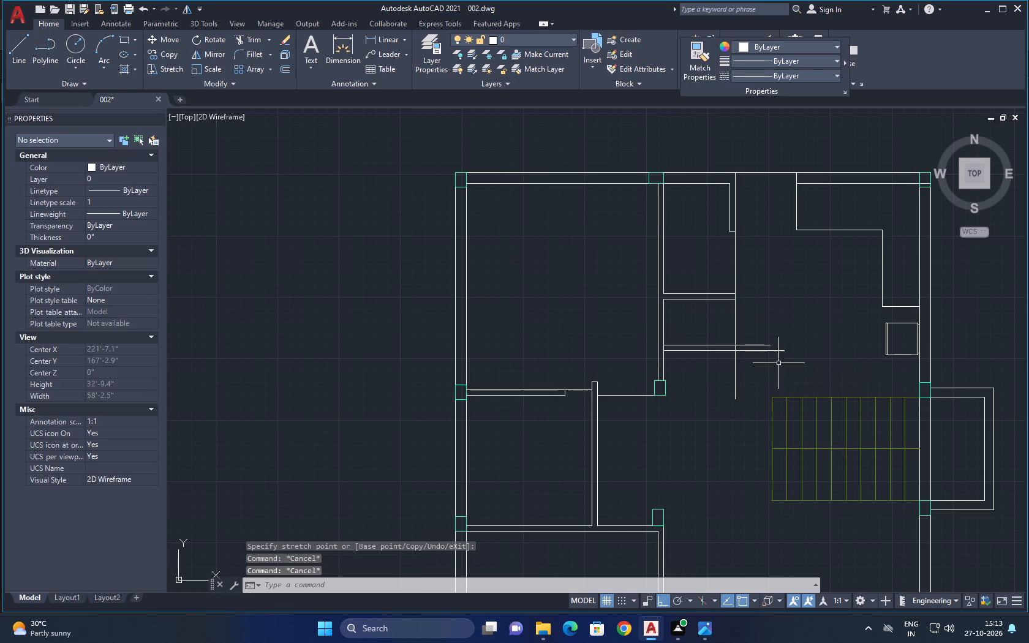
Trim the overshooting line ends at the northern room's new southeast corner and remove the old partition lines crossing the room.
{"action": "type", "text": "TR"}
{"action": "key", "text": "space"}
{"action": "key", "text": "space"}
{"action": "left_click_drag", "start_coordinate": [715, 374], "coordinate": [715, 374]}
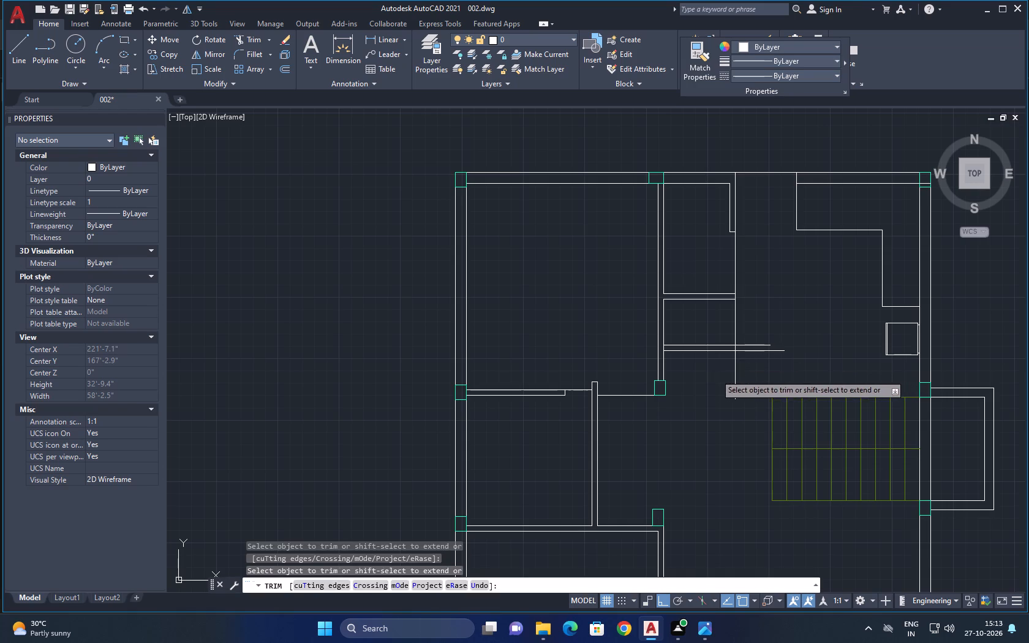
{"action": "left_click_drag", "start_coordinate": [715, 374], "coordinate": [745, 336]}
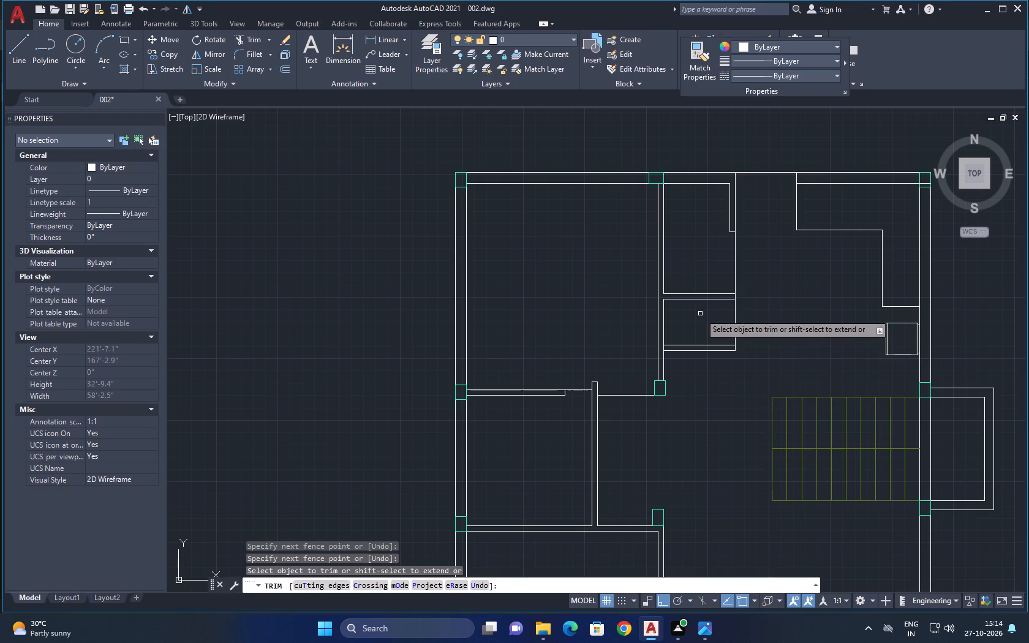
{"action": "left_click_drag", "start_coordinate": [699, 314], "coordinate": [694, 274]}
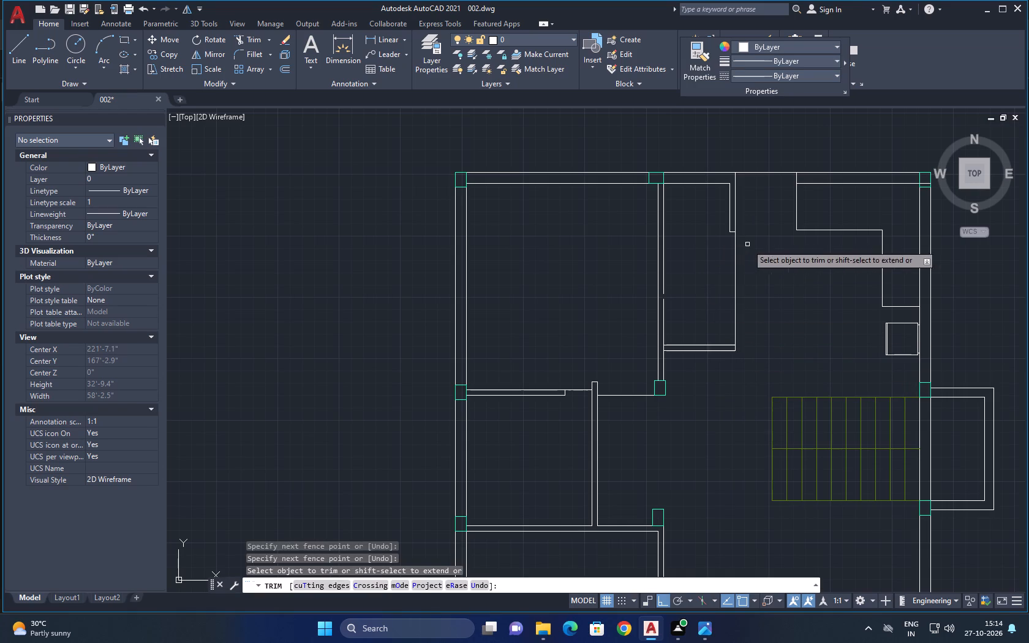
{"action": "key", "text": "Escape"}
Stretch the inner line of the room's east wall south, past the new south partition.
{"action": "left_click", "coordinate": [729, 226]}
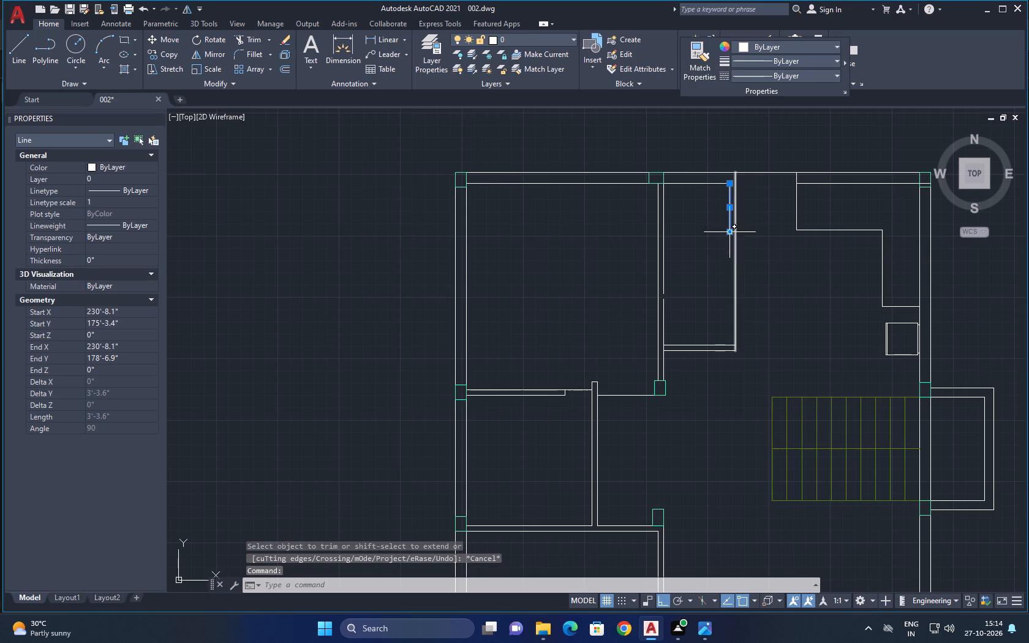
{"action": "left_click", "coordinate": [731, 232]}
{"action": "left_click", "coordinate": [738, 389]}
{"action": "key", "text": "Escape"}
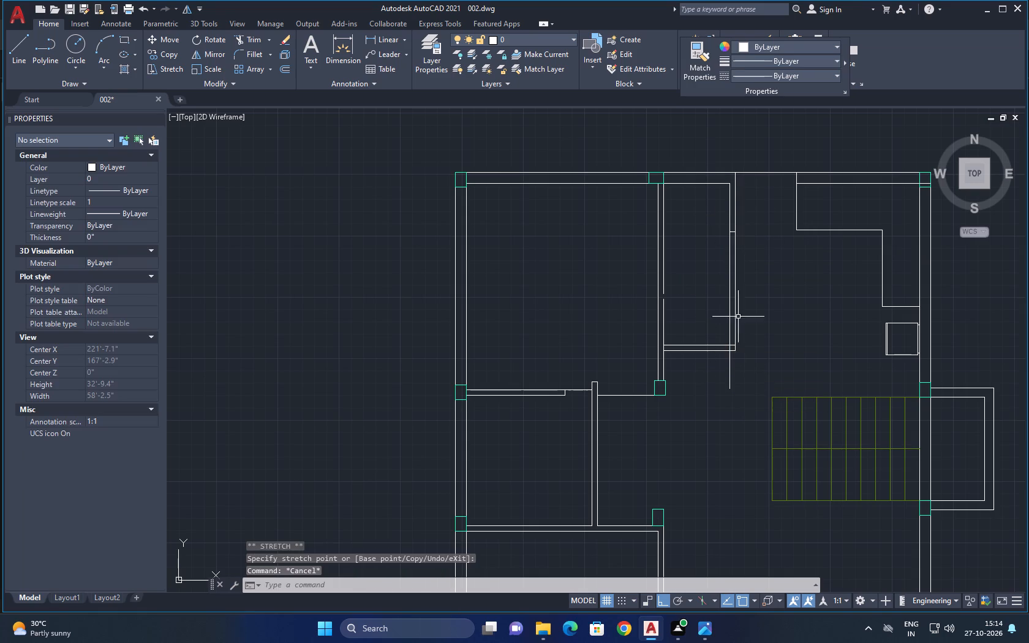
{"action": "key", "text": "Escape"}
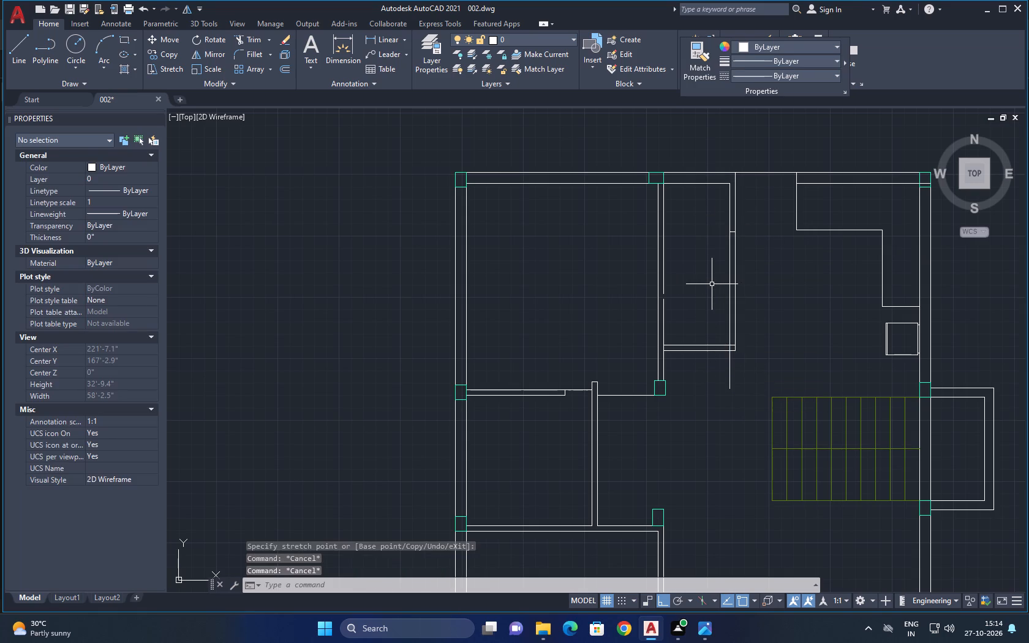
Draw a vertical line crossing both lines of the new south partition, near the middle of its length.
{"action": "type", "text": "L"}
{"action": "key", "text": "space"}
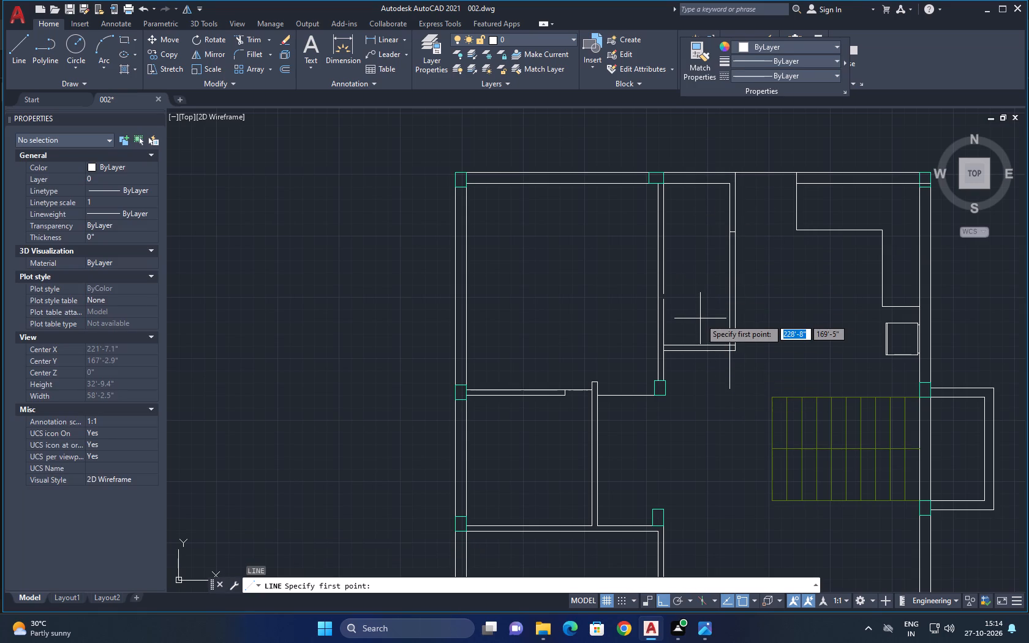
{"action": "left_click", "coordinate": [695, 328]}
{"action": "left_click", "coordinate": [698, 382]}
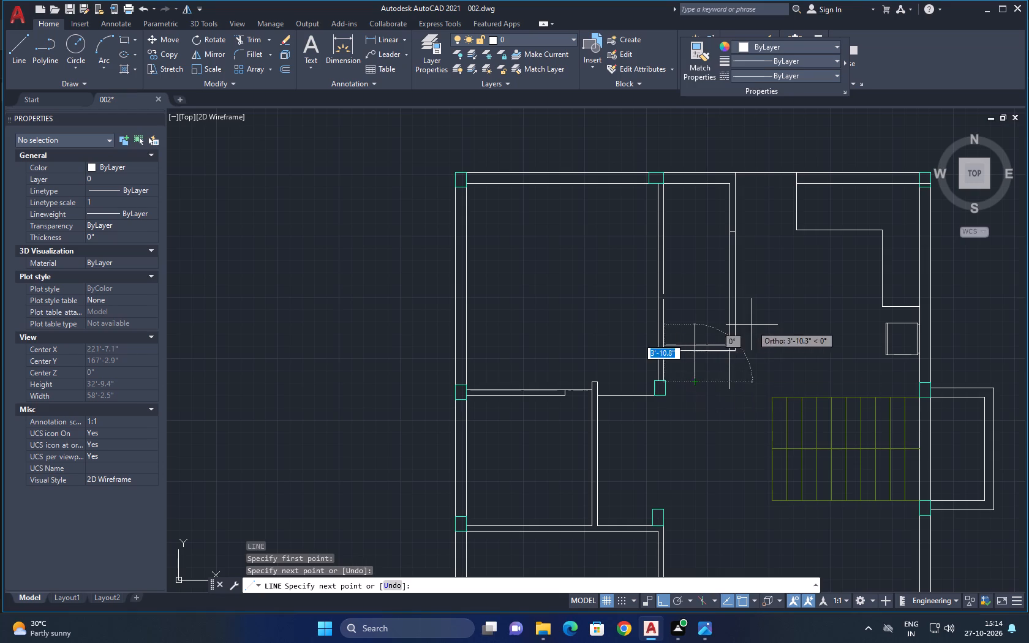
{"action": "key", "text": "Escape"}
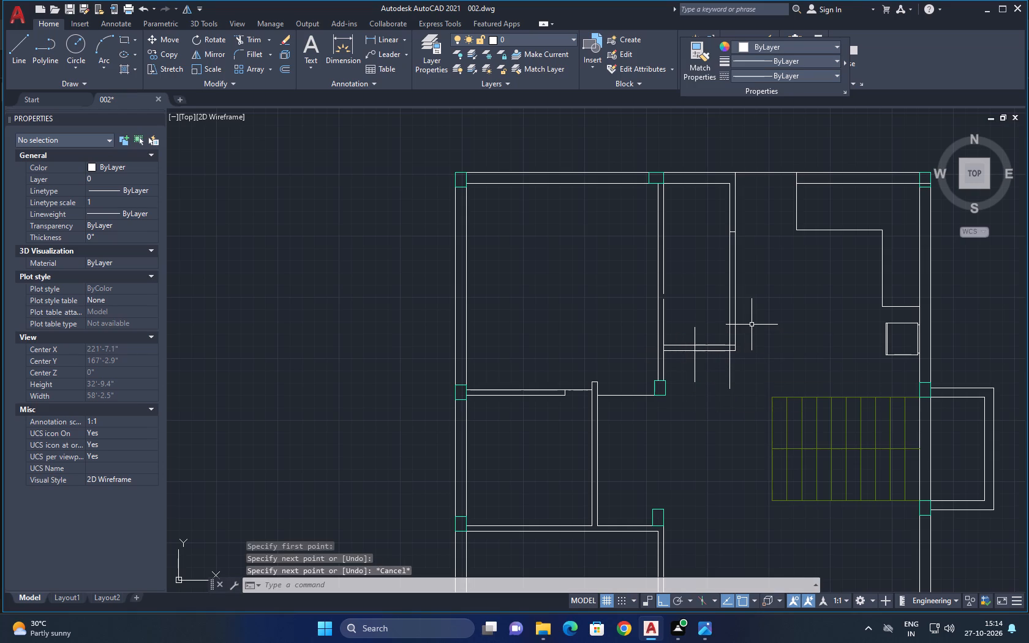
Trim away the old short jamb line between the two faces of the room's east wall.
{"action": "type", "text": "TR"}
{"action": "key", "text": "space"}
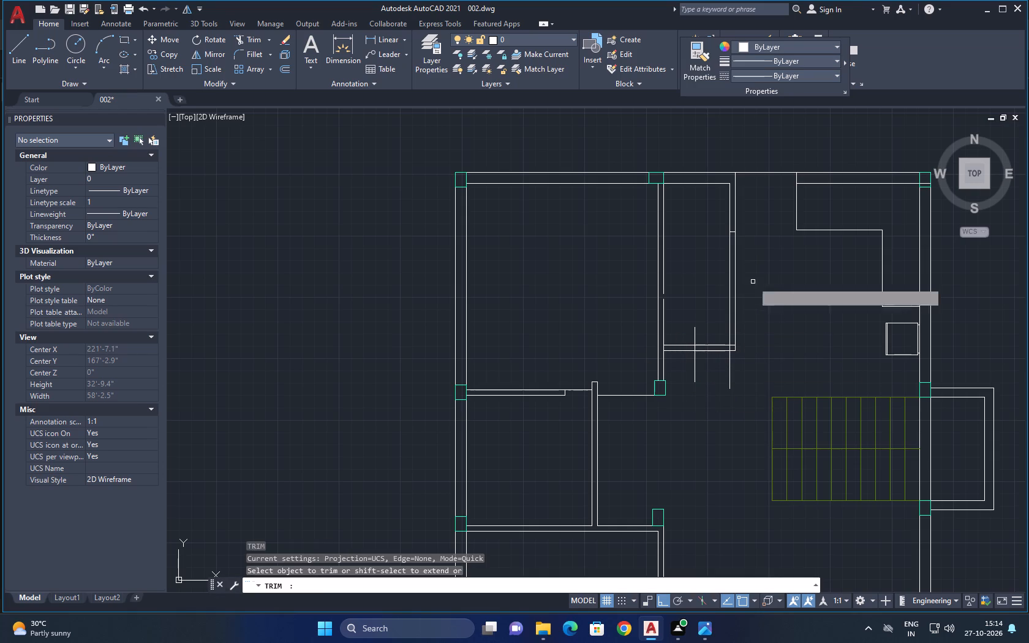
{"action": "scroll", "coordinate": [718, 243], "scroll_direction": "up", "scroll_amount": 2}
{"action": "left_click", "coordinate": [754, 215]}
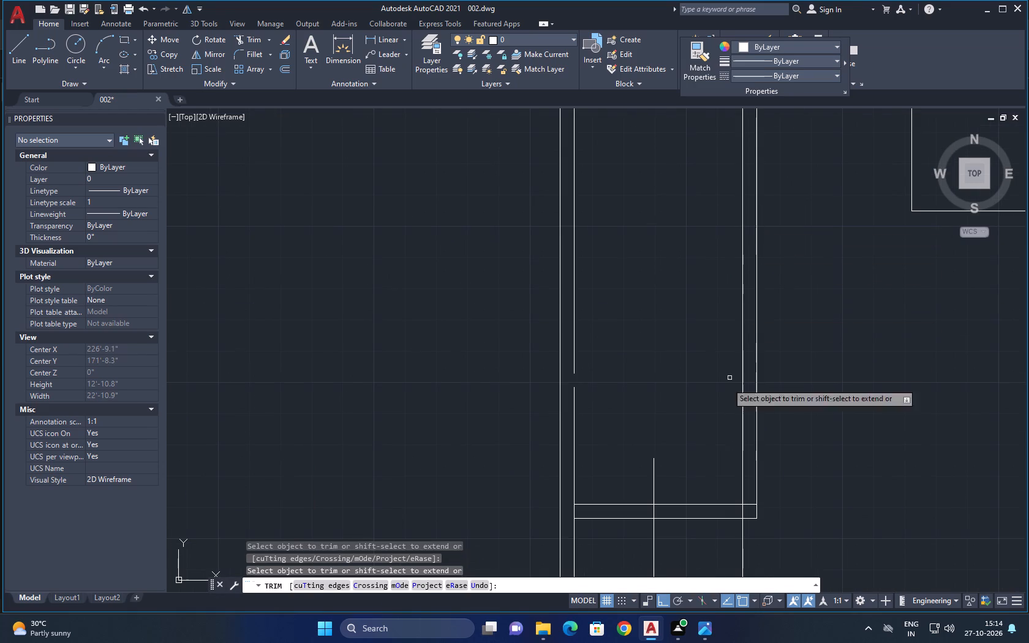
{"action": "left_click", "coordinate": [655, 497]}
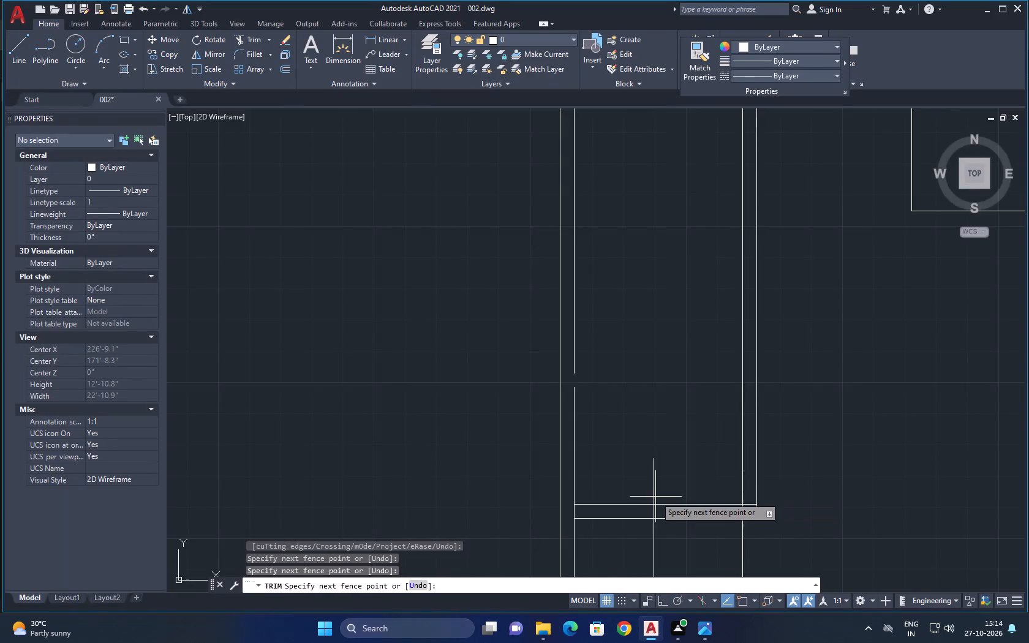
{"action": "scroll", "coordinate": [661, 468], "scroll_direction": "down", "scroll_amount": 1}
{"action": "middle_click_drag", "start_coordinate": [661, 468], "coordinate": [652, 366]}
{"action": "key", "text": "Escape"}
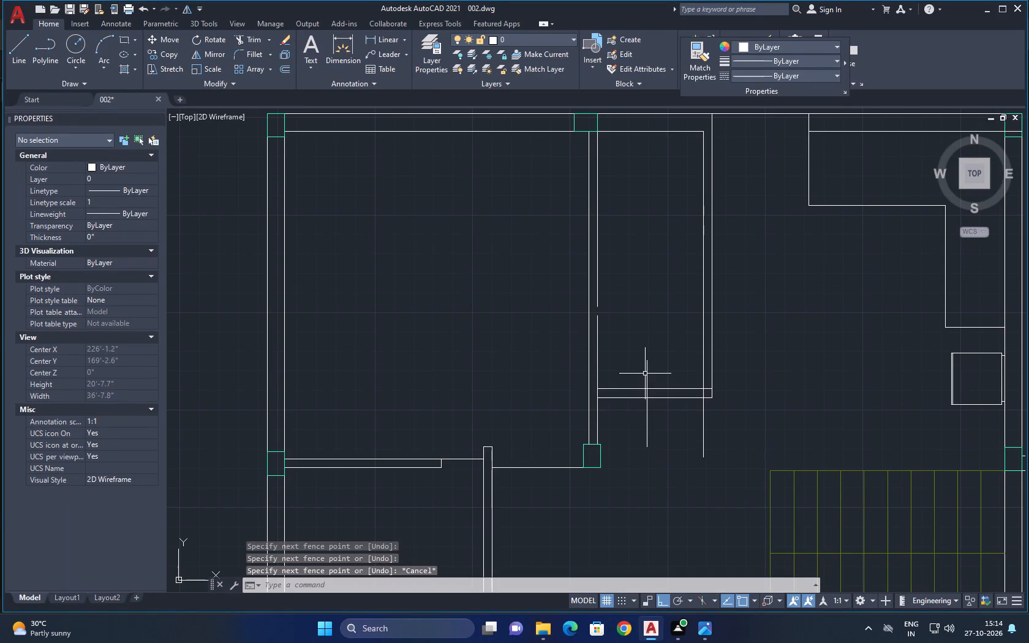
Trim the vertical lines projecting beyond the south partition, plus the partition's inner line east of the crossing line, through the corner.
{"action": "key", "text": "space"}
{"action": "left_click_drag", "start_coordinate": [635, 380], "coordinate": [680, 378]}
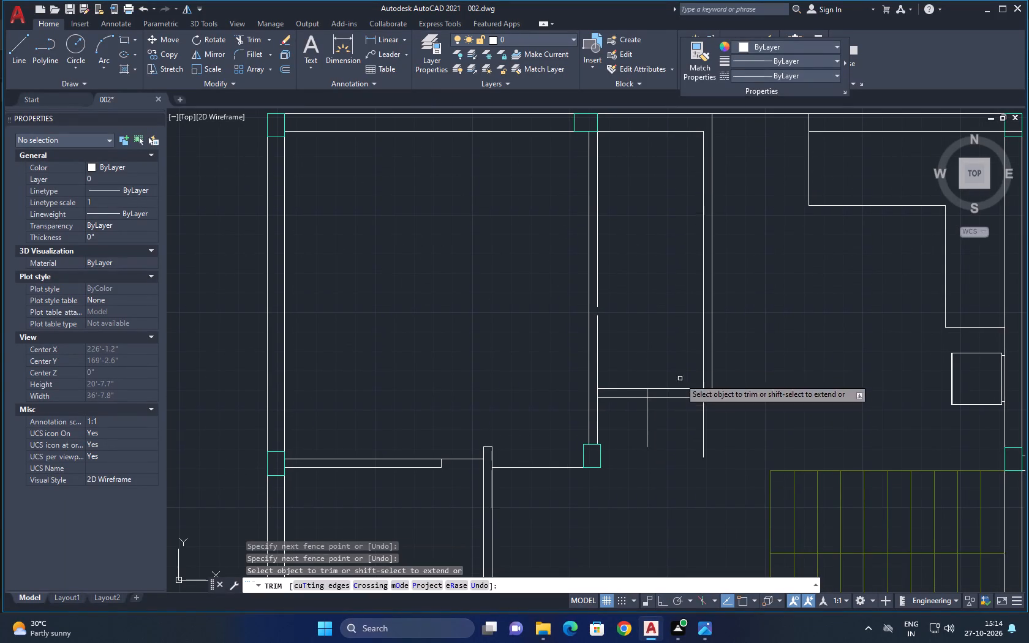
{"action": "left_click_drag", "start_coordinate": [635, 432], "coordinate": [719, 443]}
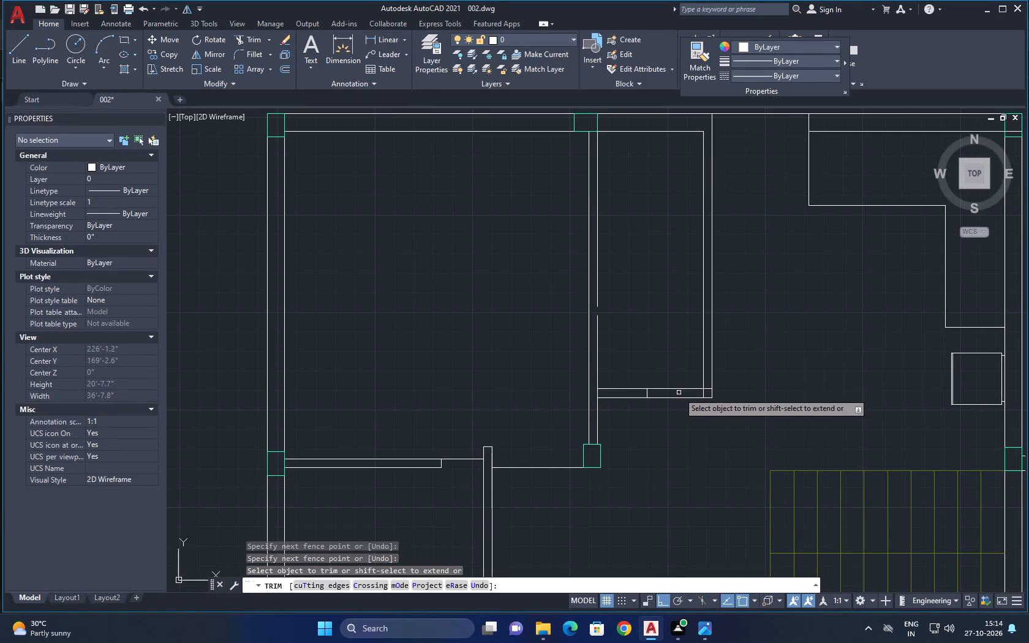
{"action": "left_click", "coordinate": [679, 389]}
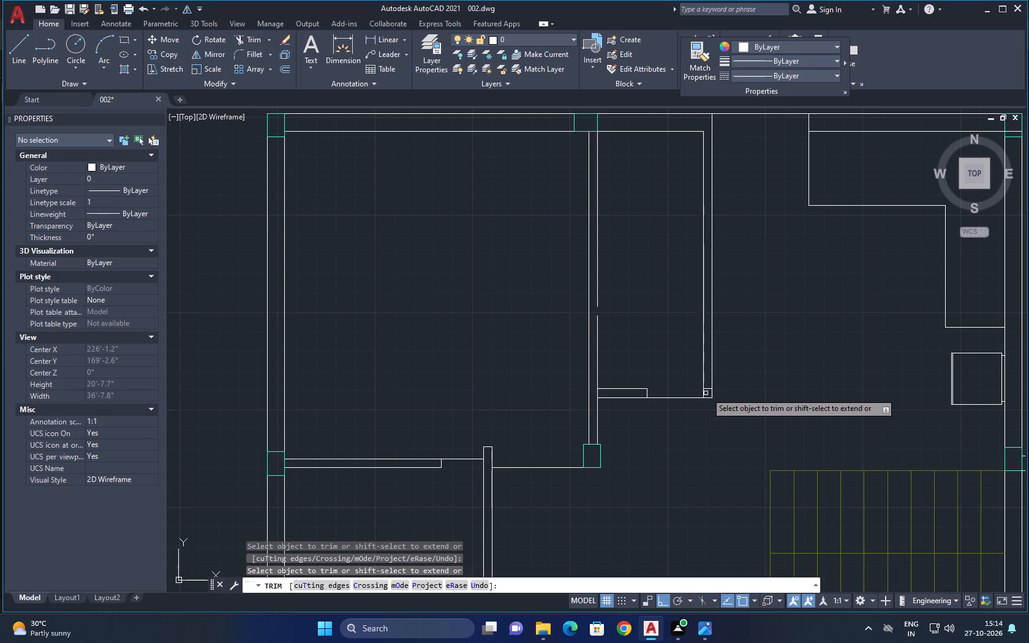
{"action": "left_click", "coordinate": [706, 389]}
{"action": "middle_click_drag", "start_coordinate": [675, 288], "coordinate": [695, 357]}
{"action": "key", "text": "Escape"}
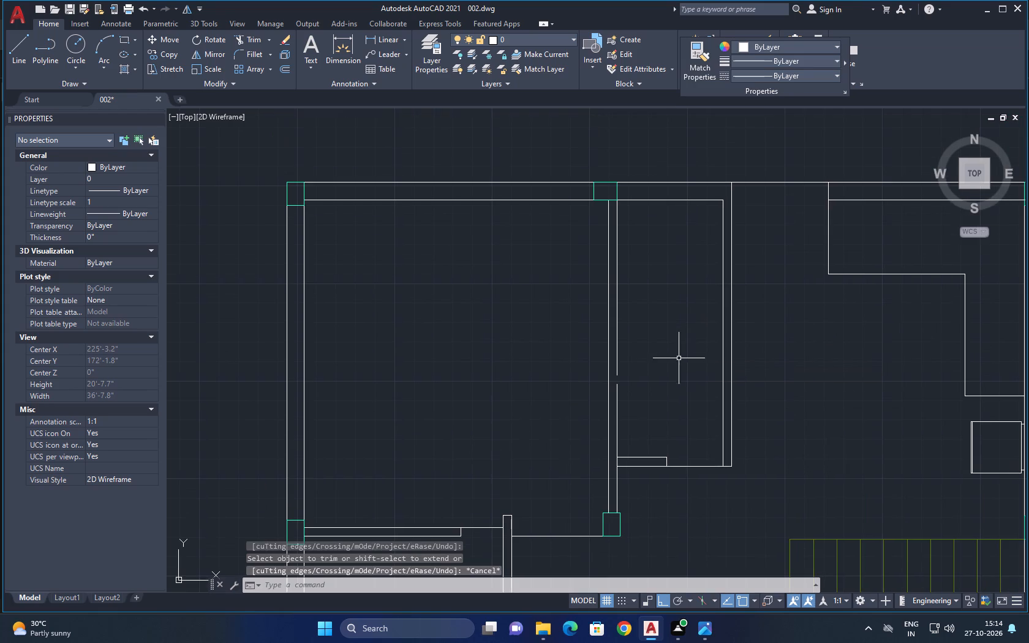
Close the 4.5" gap in the room's west wall line by stretching the southern segment up to the northern one.
{"action": "scroll", "coordinate": [616, 390], "scroll_direction": "up", "scroll_amount": 5}
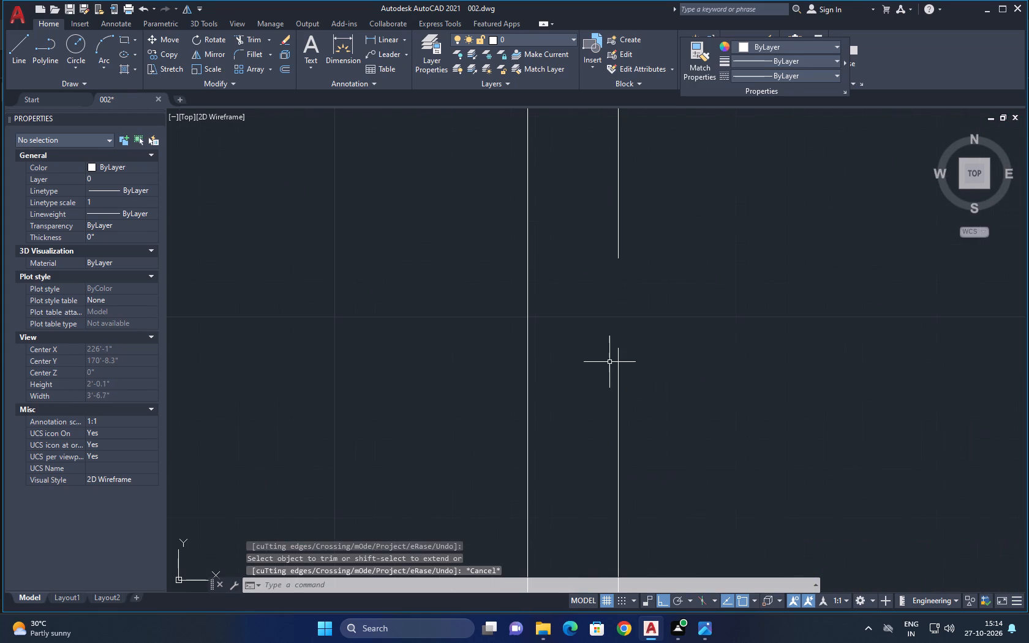
{"action": "left_click", "coordinate": [616, 369]}
{"action": "left_click", "coordinate": [617, 348]}
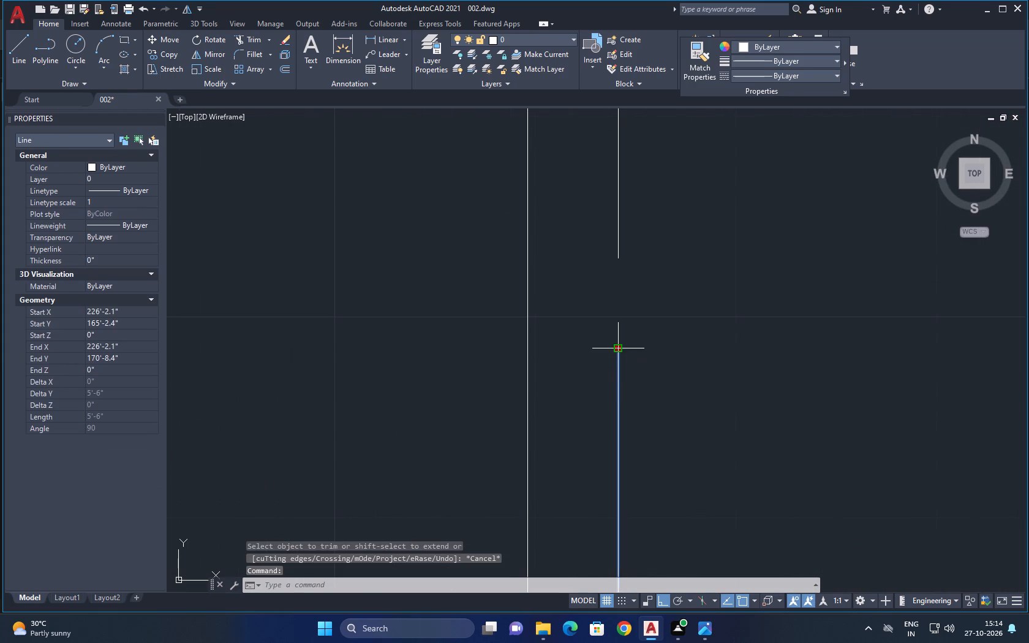
{"action": "left_click", "coordinate": [617, 261]}
{"action": "key", "text": "Escape"}
{"action": "key", "text": "Escape"}
{"action": "key", "text": "Escape"}
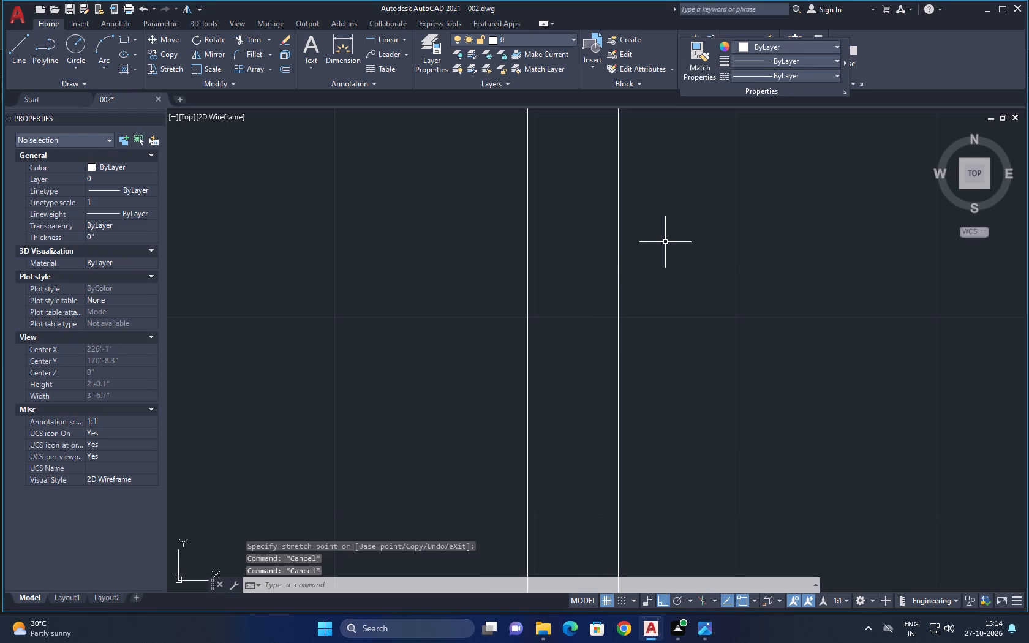
Draw a short, thin three-sided stub wall projecting east from the room's west wall, around its mid-length.
{"action": "type", "text": "L"}
{"action": "key", "text": "space"}
{"action": "scroll", "coordinate": [665, 243], "scroll_direction": "down", "scroll_amount": 2}
{"action": "middle_click_drag", "start_coordinate": [659, 261], "coordinate": [569, 402]}
{"action": "scroll", "coordinate": [568, 403], "scroll_direction": "down", "scroll_amount": 3}
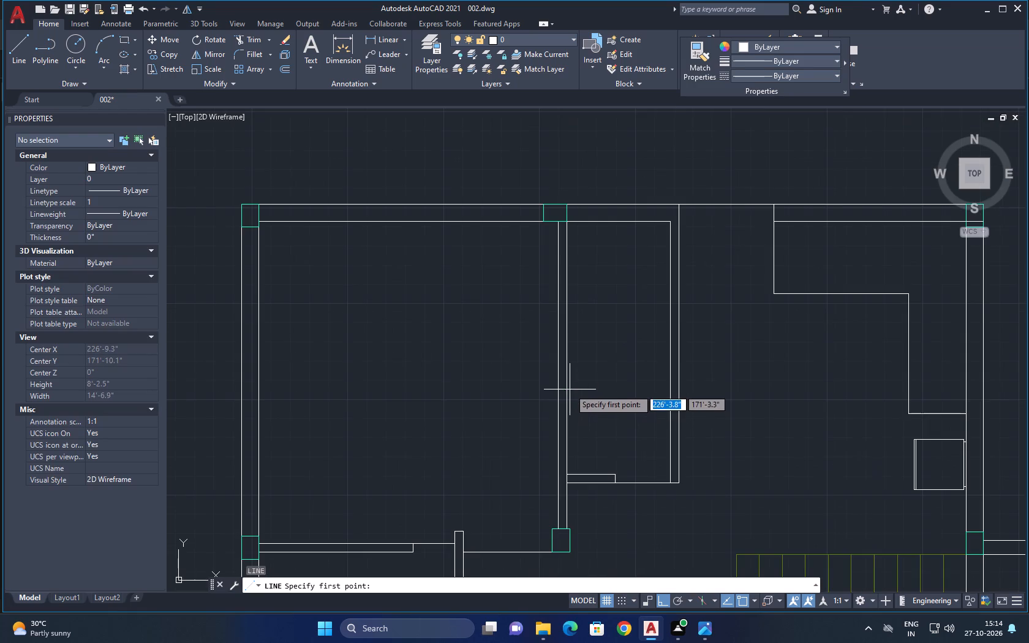
{"action": "left_click", "coordinate": [567, 343]}
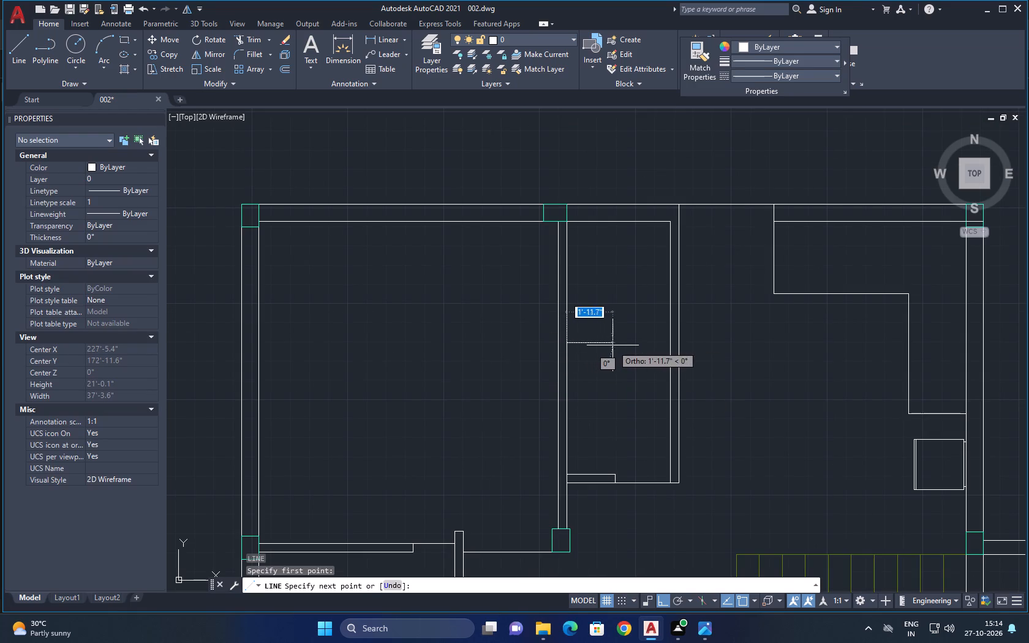
{"action": "left_click", "coordinate": [622, 343]}
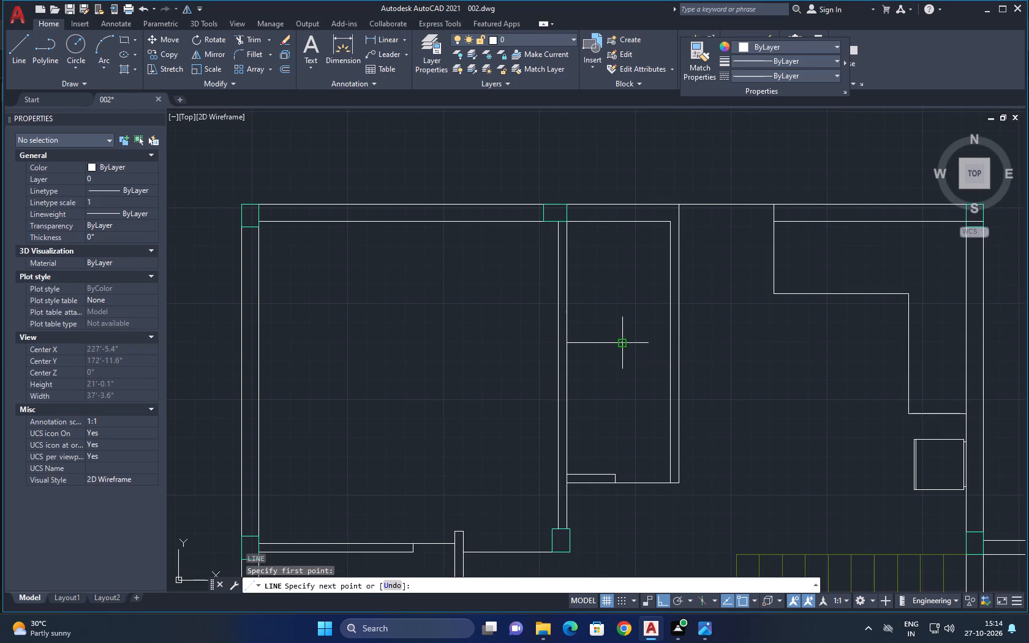
{"action": "left_click", "coordinate": [628, 350]}
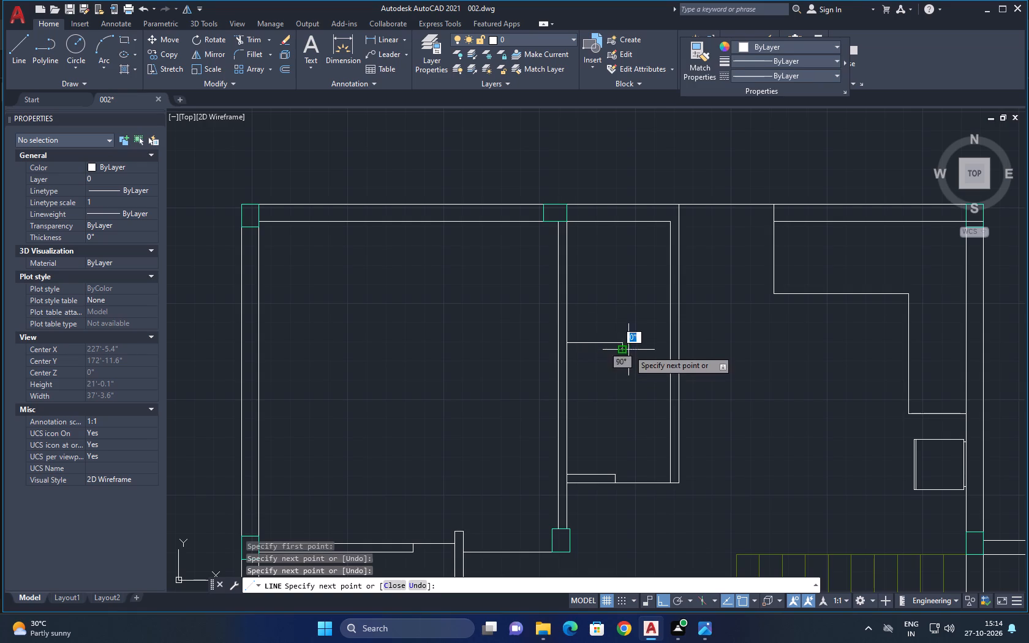
{"action": "left_click", "coordinate": [570, 350]}
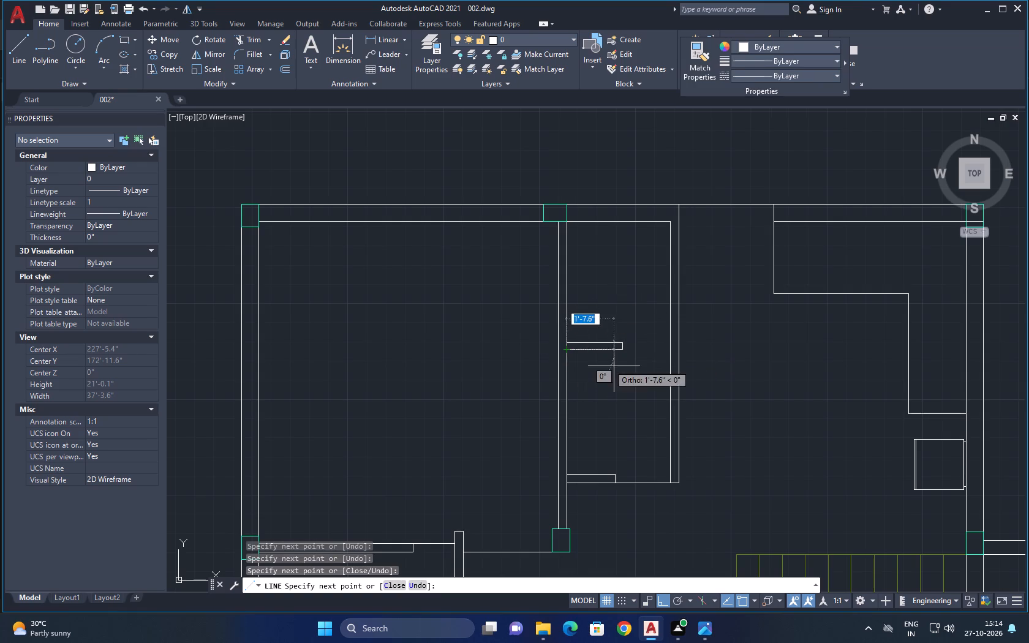
{"action": "key", "text": "Escape"}
Move the three lines of the room's south partition a short distance north along the east wall.
{"action": "scroll", "coordinate": [655, 356], "scroll_direction": "down", "scroll_amount": 2}
{"action": "middle_click_drag", "start_coordinate": [666, 359], "coordinate": [592, 295]}
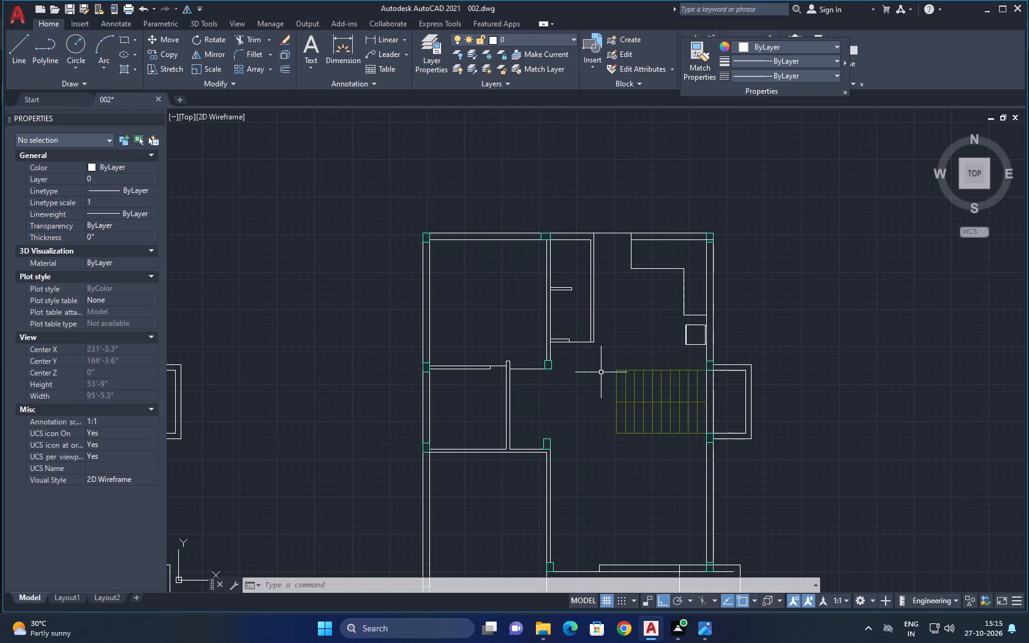
{"action": "left_click", "coordinate": [566, 349]}
{"action": "key", "text": "Escape"}
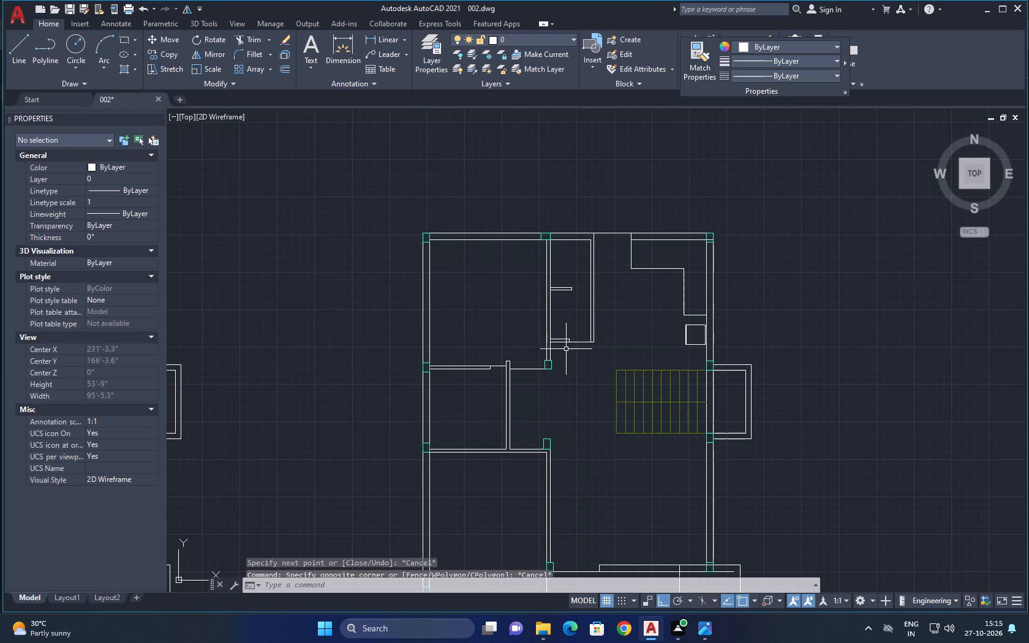
{"action": "scroll", "coordinate": [566, 349], "scroll_direction": "up", "scroll_amount": 3}
{"action": "left_click", "coordinate": [648, 363]}
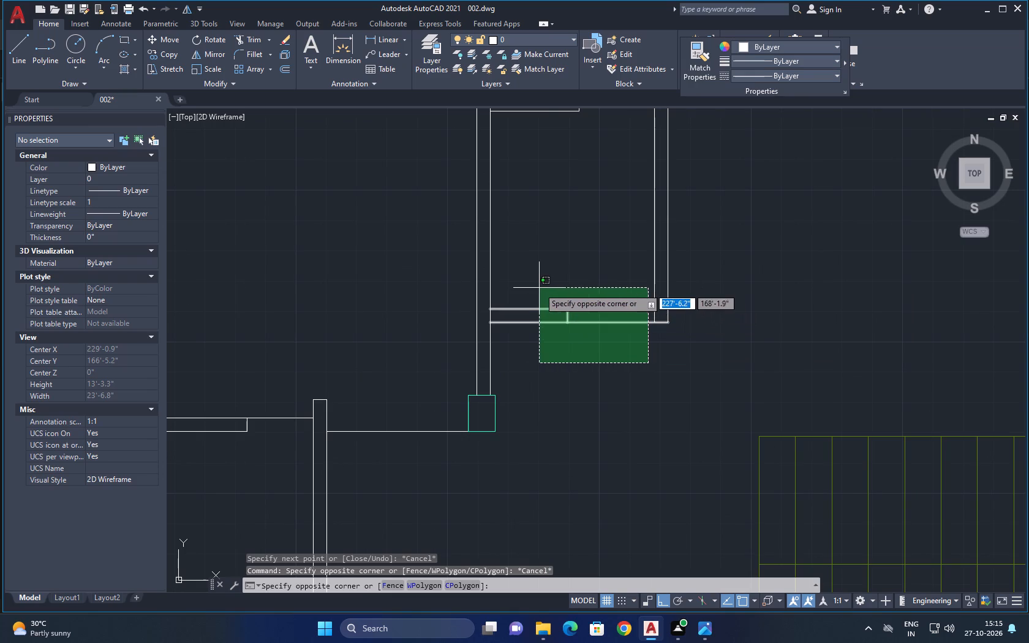
{"action": "left_click", "coordinate": [539, 288]}
{"action": "type", "text": "M"}
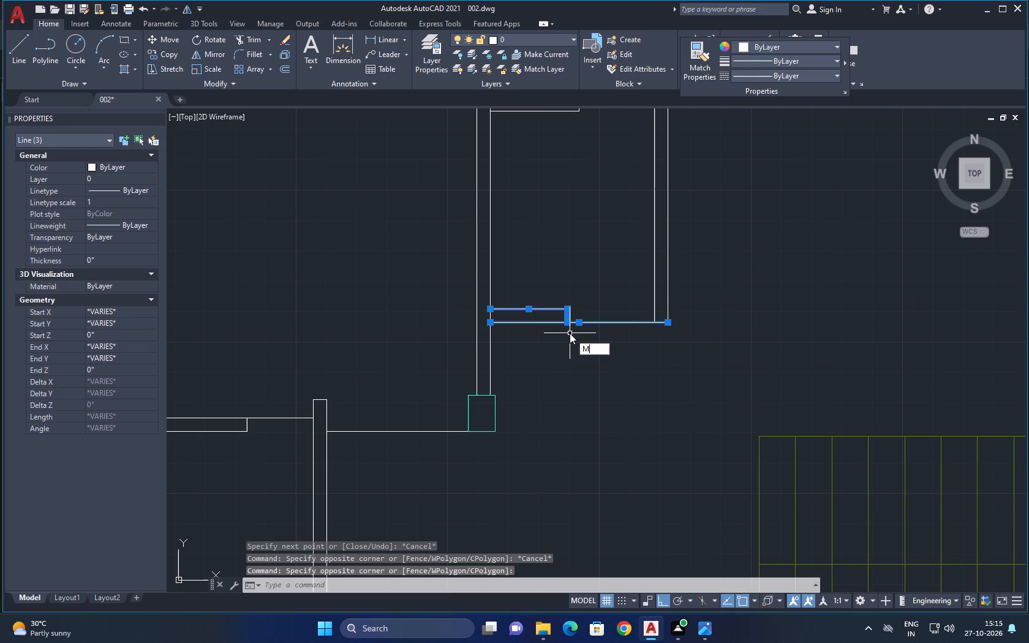
{"action": "key", "text": "space"}
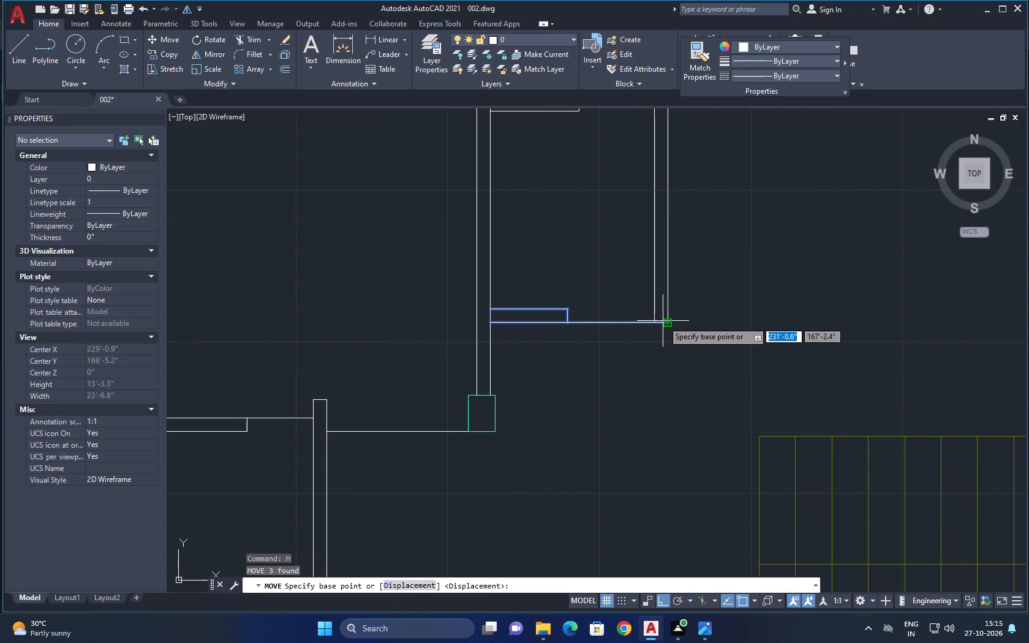
{"action": "left_click", "coordinate": [669, 322]}
{"action": "left_click", "coordinate": [670, 270]}
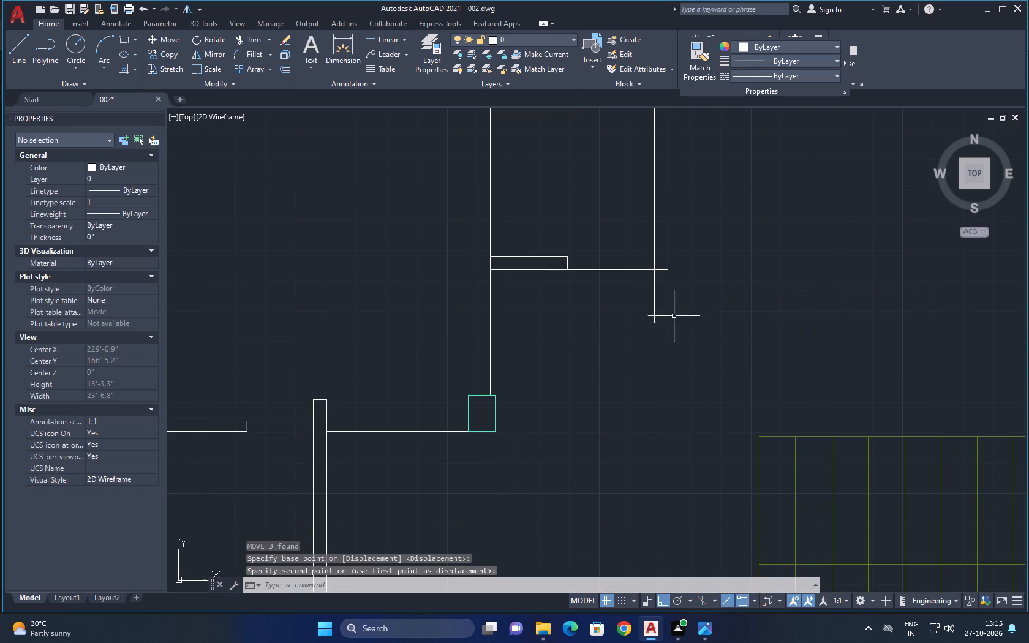
Trim both east wall lines where they project south of the moved partition.
{"action": "key", "text": "Escape"}
{"action": "key", "text": "t"}
{"action": "type", "text": "R"}
{"action": "key", "text": "space"}
{"action": "key", "text": "space"}
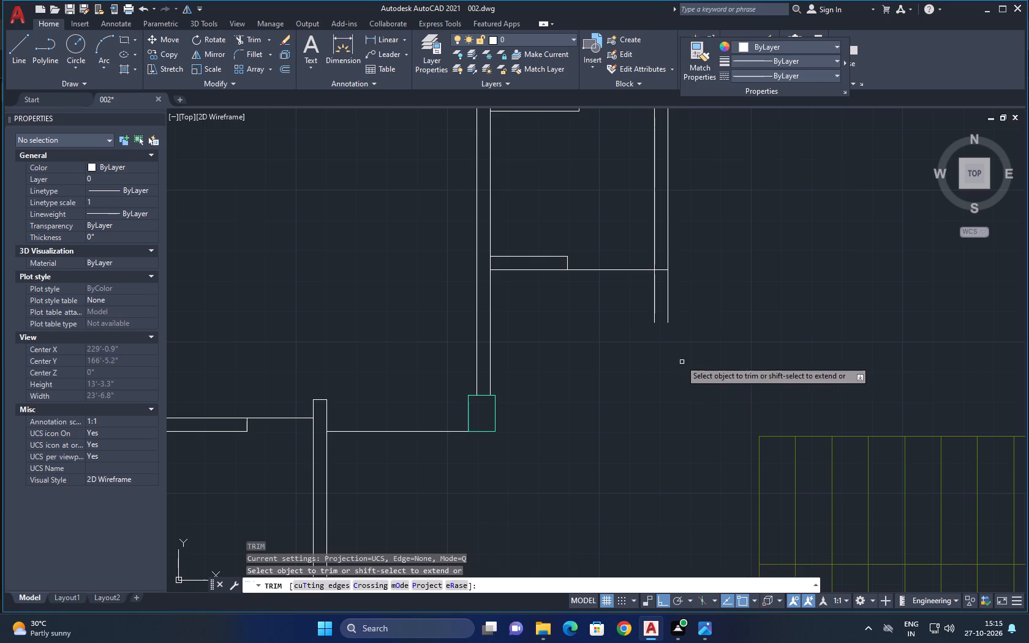
{"action": "left_click_drag", "start_coordinate": [611, 314], "coordinate": [707, 286]}
{"action": "key", "text": "Escape"}
{"action": "key", "text": "Escape"}
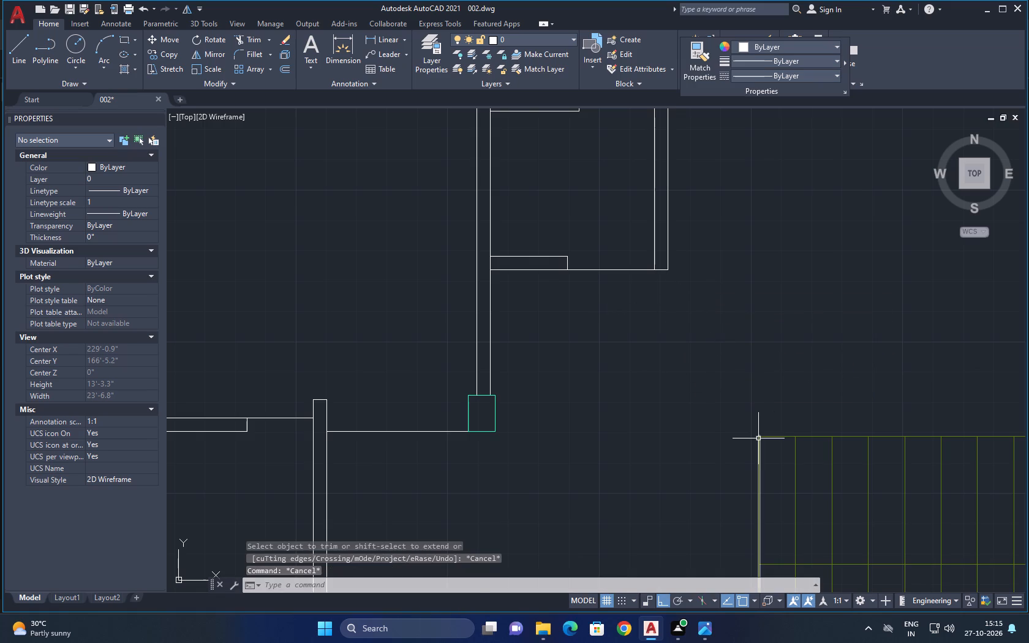
Draw a rectangular wall about 12'-10" by 11" along the staircase's north edge, running west from the column and past the stairs.
{"action": "scroll", "coordinate": [758, 437], "scroll_direction": "down", "scroll_amount": 2}
{"action": "middle_click_drag", "start_coordinate": [758, 437], "coordinate": [641, 415]}
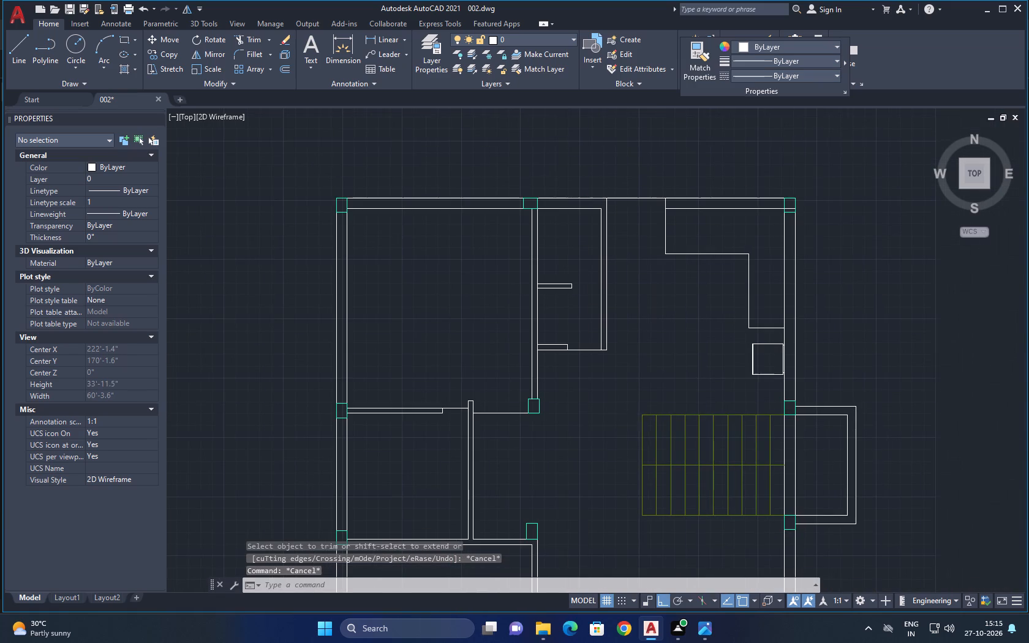
{"action": "type", "text": "L"}
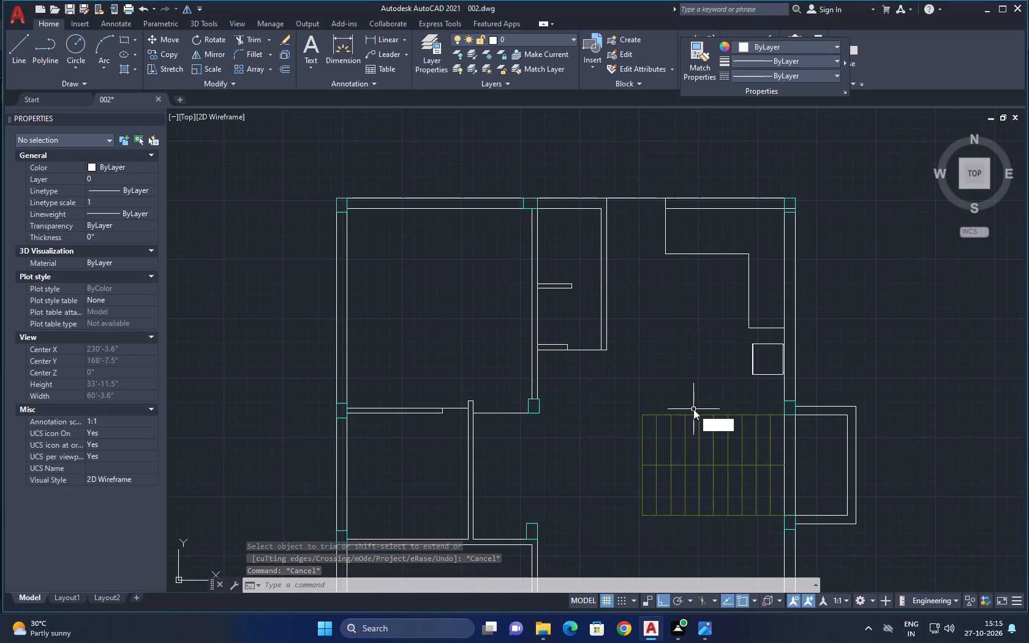
{"action": "key", "text": "space"}
{"action": "key", "text": "Escape"}
{"action": "type", "text": "REC"}
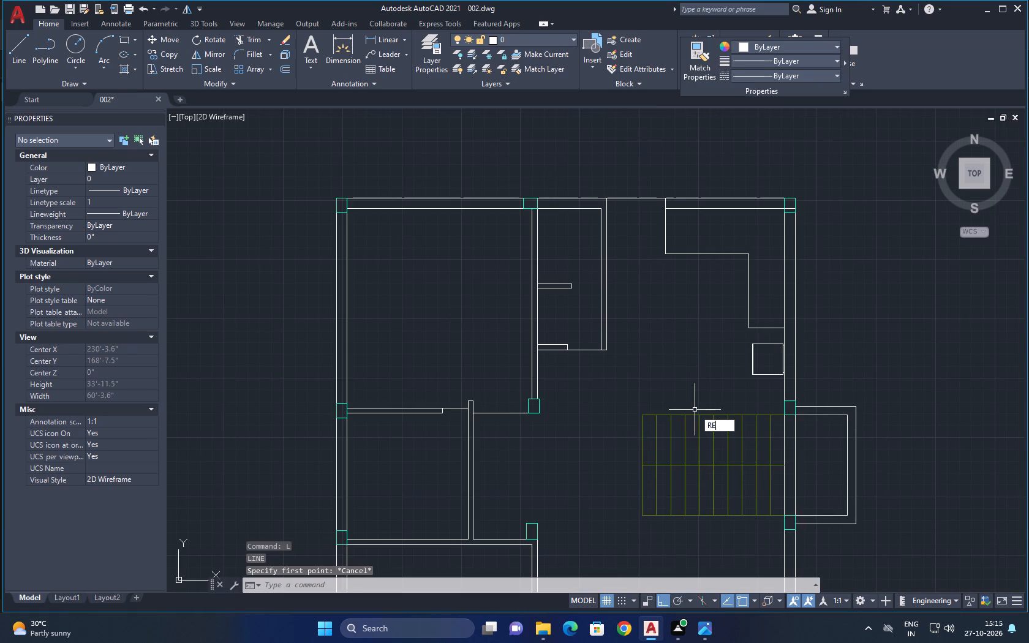
{"action": "key", "text": "space"}
{"action": "scroll", "coordinate": [802, 416], "scroll_direction": "up", "scroll_amount": 3}
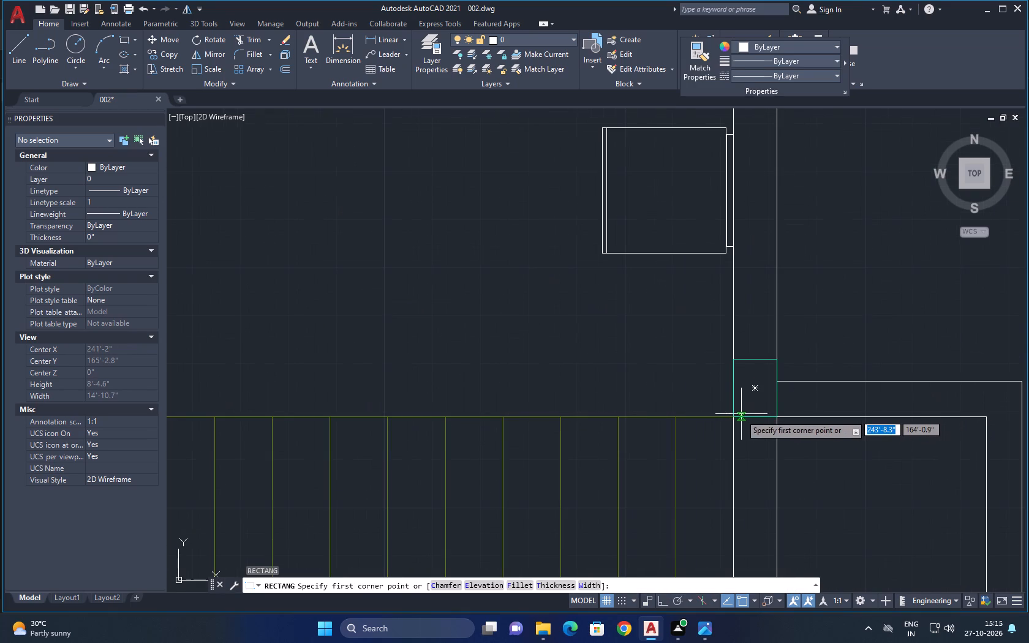
{"action": "left_click", "coordinate": [736, 418]}
{"action": "scroll", "coordinate": [448, 364], "scroll_direction": "down", "scroll_amount": 1}
{"action": "middle_click_drag", "start_coordinate": [448, 364], "coordinate": [782, 345]}
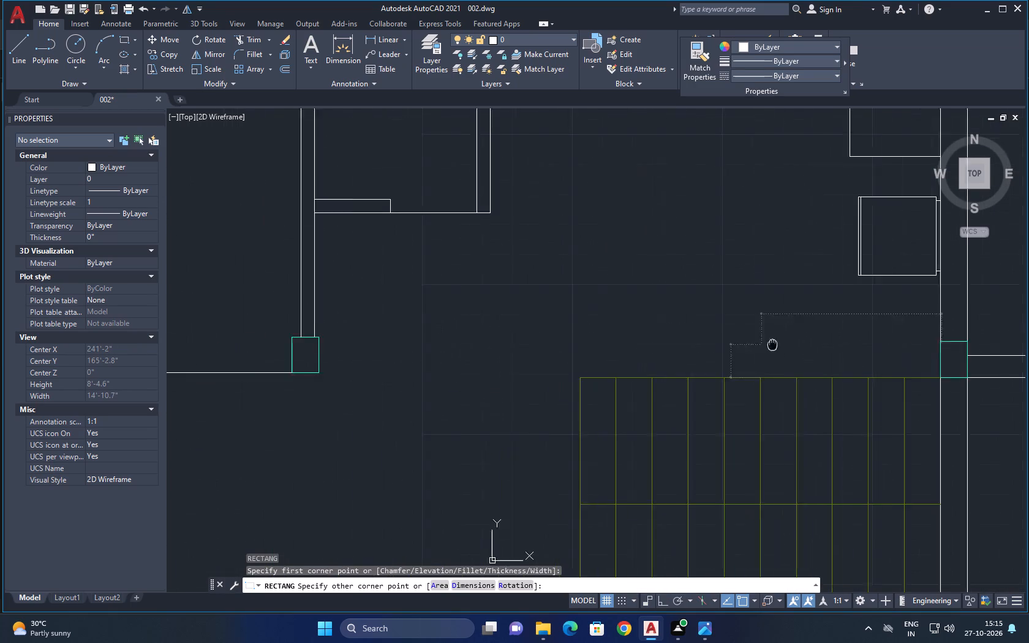
{"action": "middle_click_drag", "start_coordinate": [782, 345], "coordinate": [798, 345]}
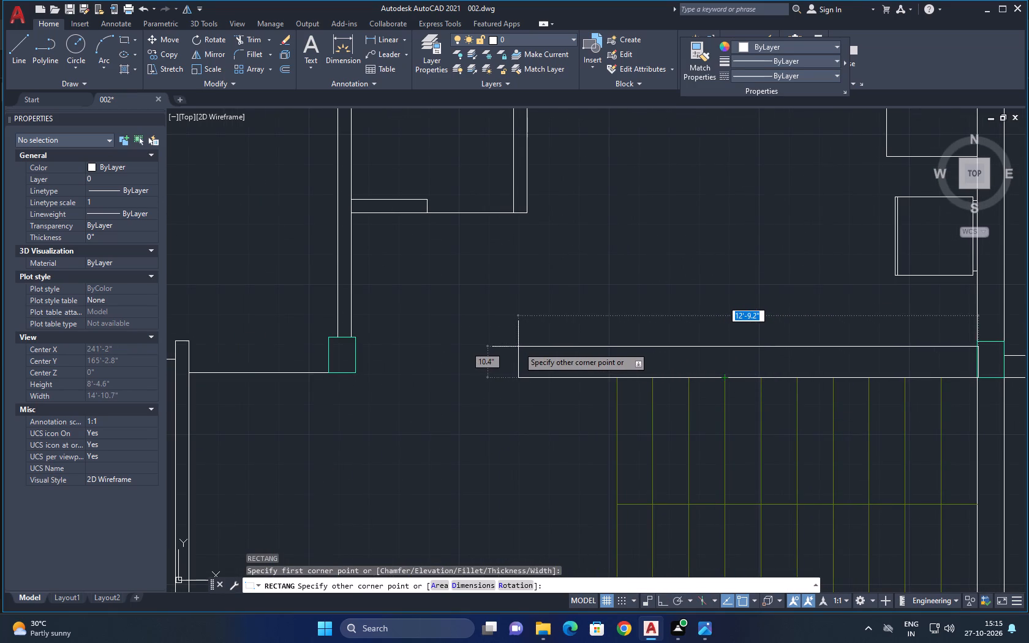
{"action": "left_click", "coordinate": [514, 345]}
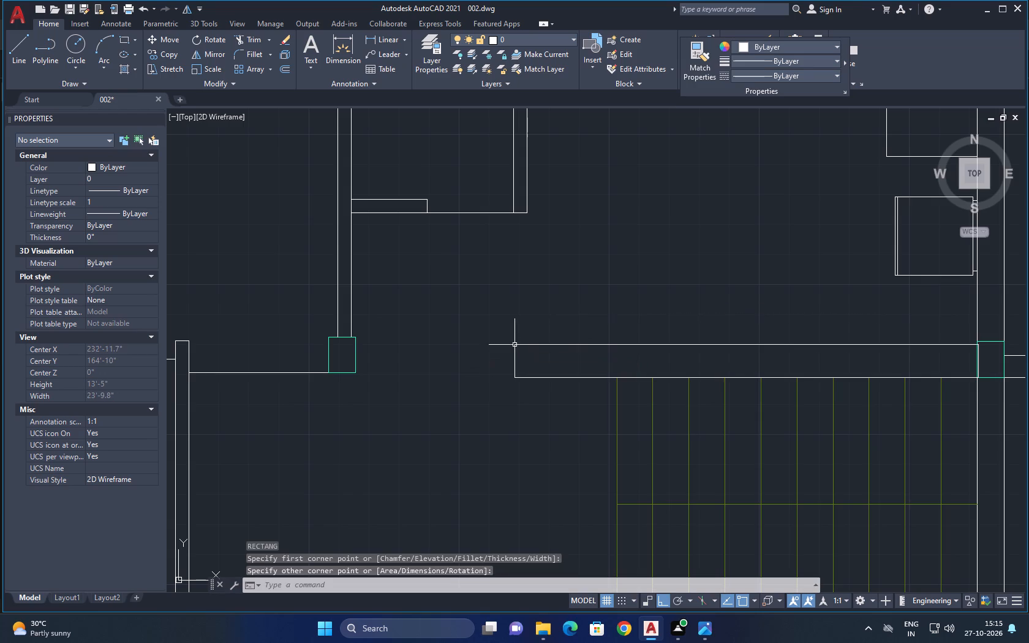
{"action": "key", "text": "Escape"}
Thin the new stair wall rectangle by stretching its north edge about 2.6" south.
{"action": "scroll", "coordinate": [697, 350], "scroll_direction": "down", "scroll_amount": 2}
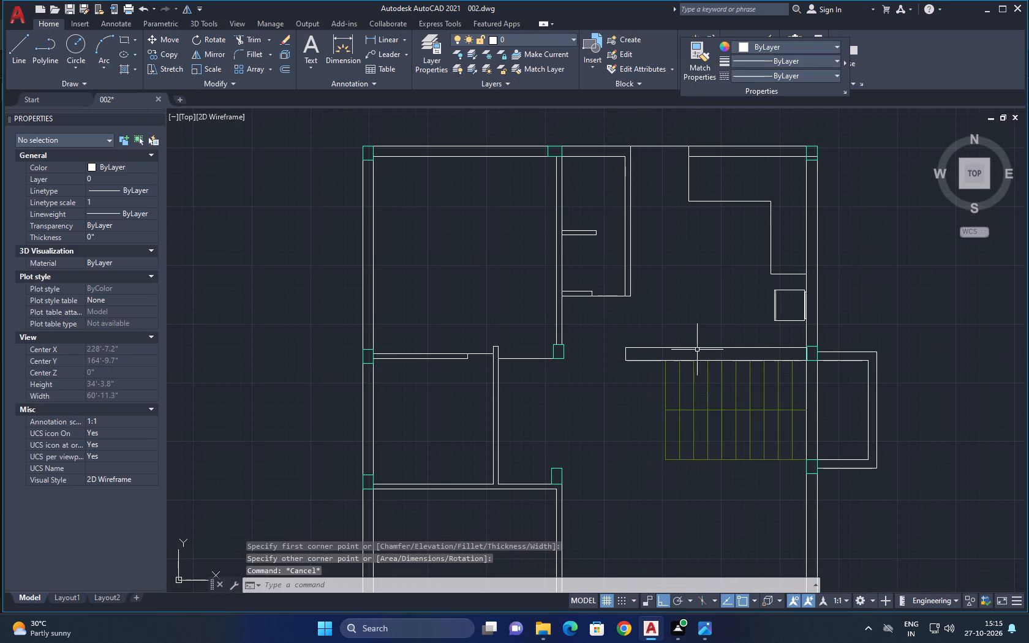
{"action": "key", "text": "Escape"}
{"action": "scroll", "coordinate": [698, 348], "scroll_direction": "up", "scroll_amount": 3}
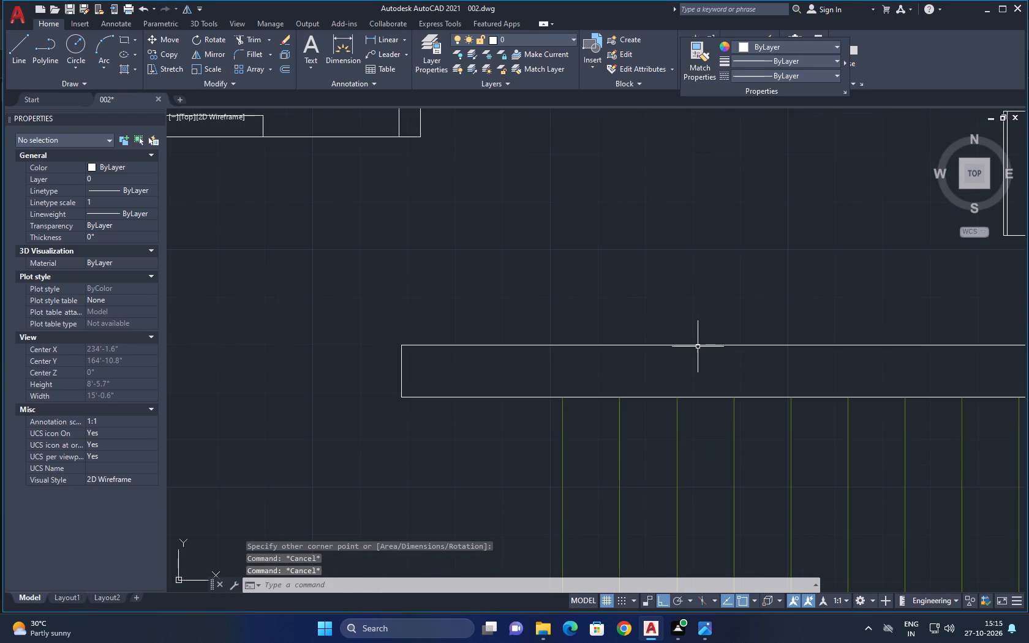
{"action": "left_click", "coordinate": [698, 346]}
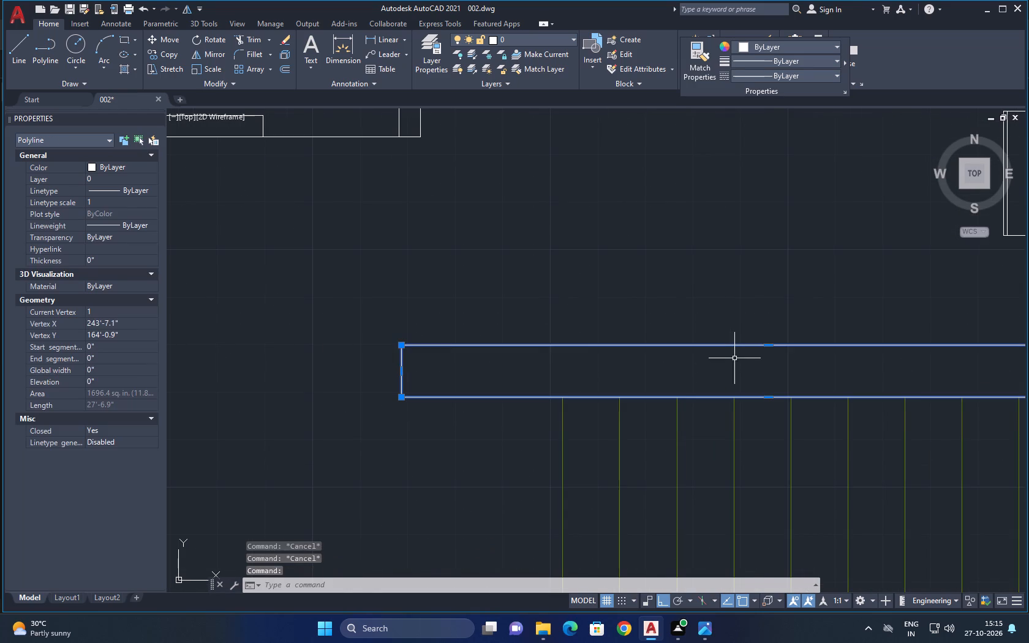
{"action": "left_click", "coordinate": [766, 343]}
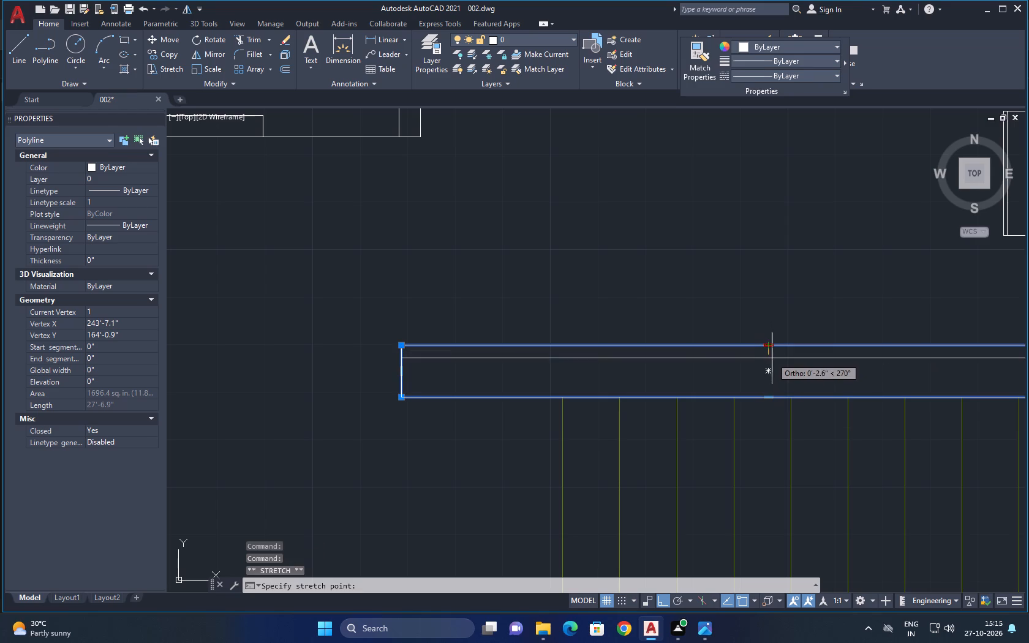
{"action": "left_click", "coordinate": [772, 359]}
{"action": "key", "text": "Escape"}
Delete the two kitchen counter outlines in the northeast room of the second floor plan.
{"action": "scroll", "coordinate": [627, 345], "scroll_direction": "down", "scroll_amount": 2}
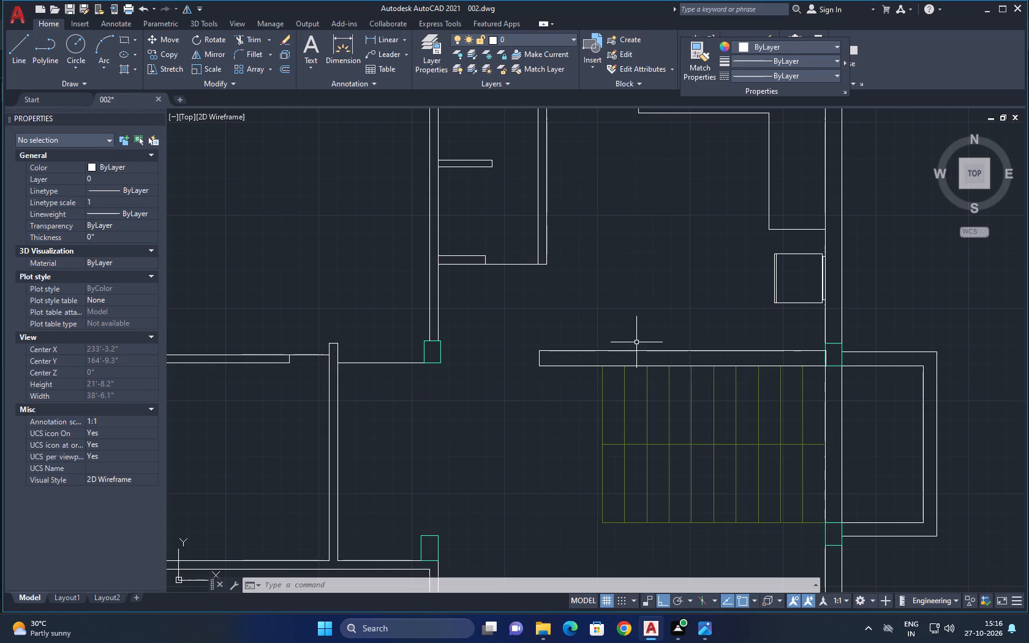
{"action": "scroll", "coordinate": [562, 265], "scroll_direction": "down", "scroll_amount": 3}
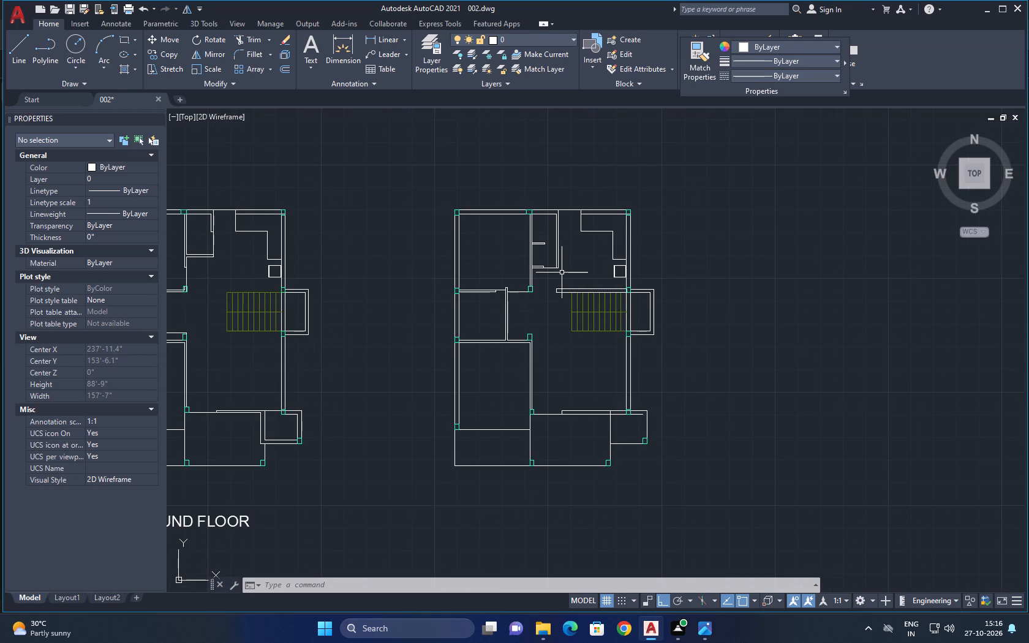
{"action": "middle_click_drag", "start_coordinate": [562, 273], "coordinate": [639, 268]}
{"action": "middle_click", "coordinate": [642, 266]}
{"action": "scroll", "coordinate": [646, 263], "scroll_direction": "up", "scroll_amount": 1}
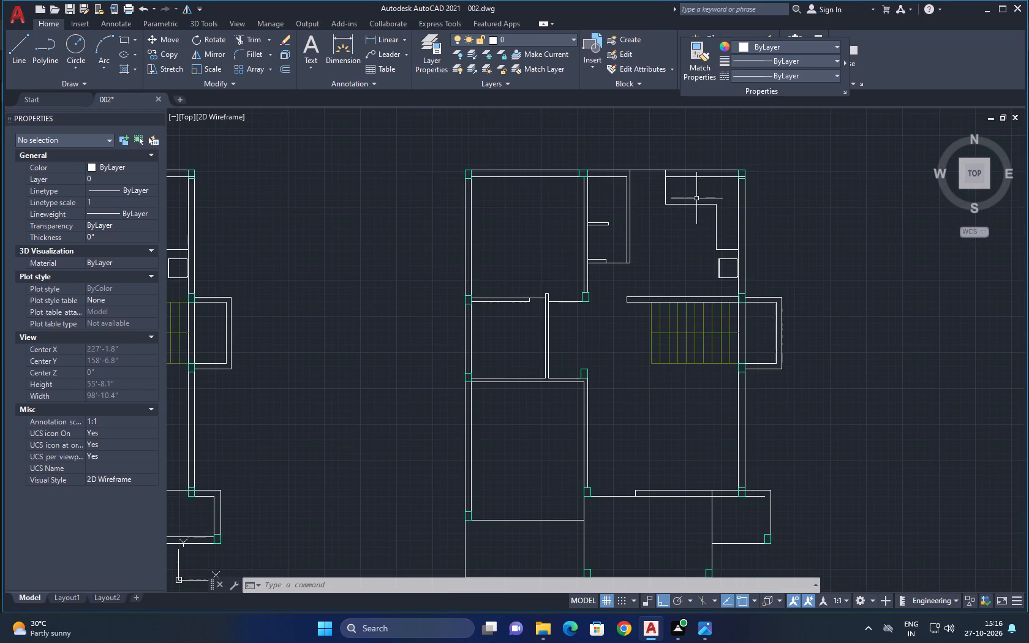
{"action": "left_click", "coordinate": [696, 203]}
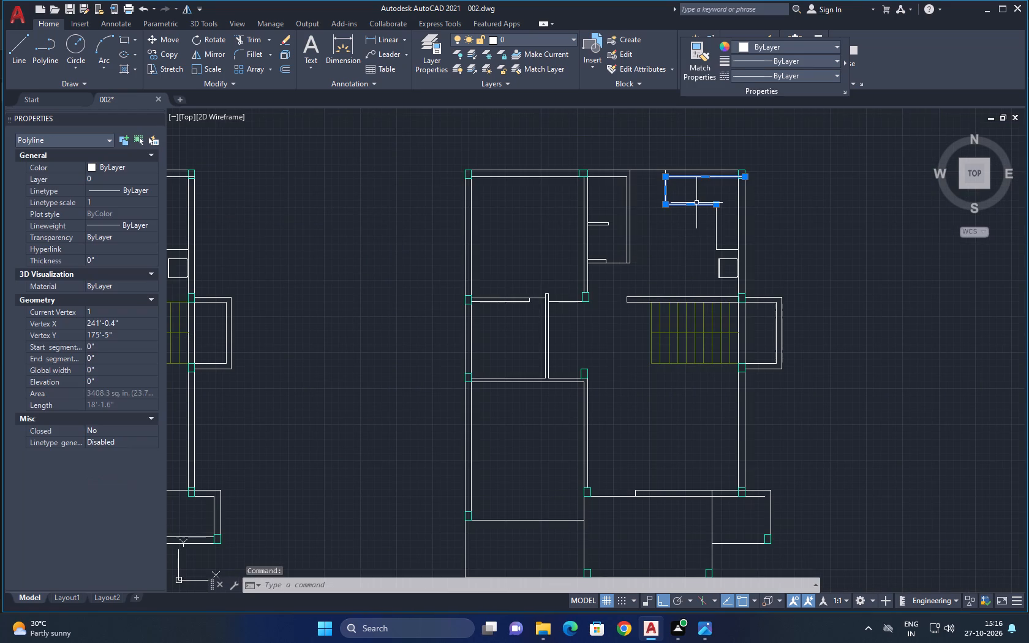
{"action": "key", "text": "Delete"}
{"action": "left_click", "coordinate": [716, 240]}
{"action": "key", "text": "Delete"}
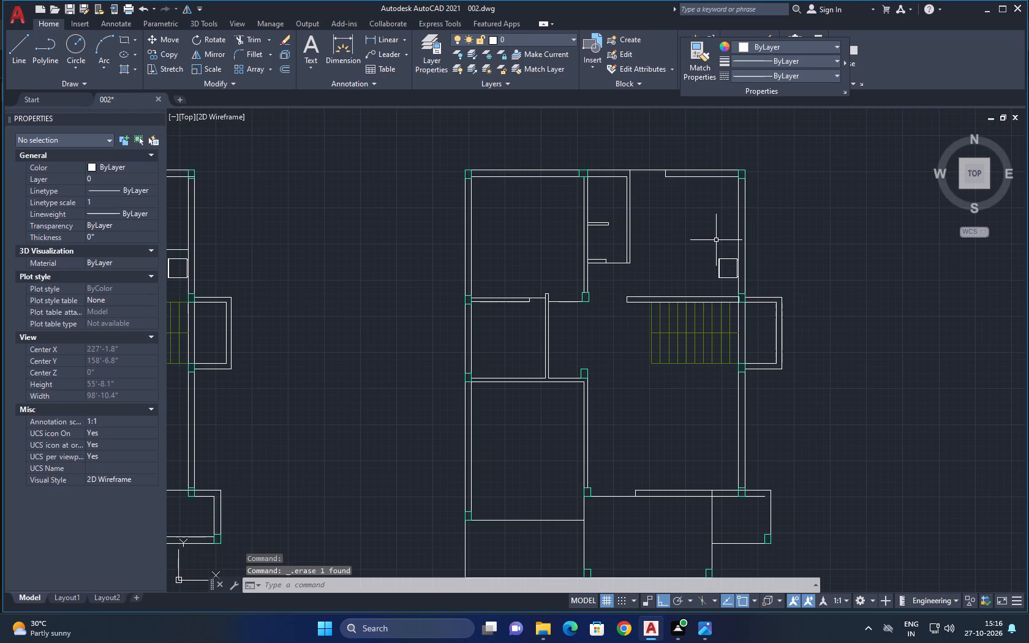
Delete all lines of the small square fixture beside the northeast room's east wall, north of the staircase.
{"action": "left_click", "coordinate": [722, 260]}
{"action": "key", "text": "Delete"}
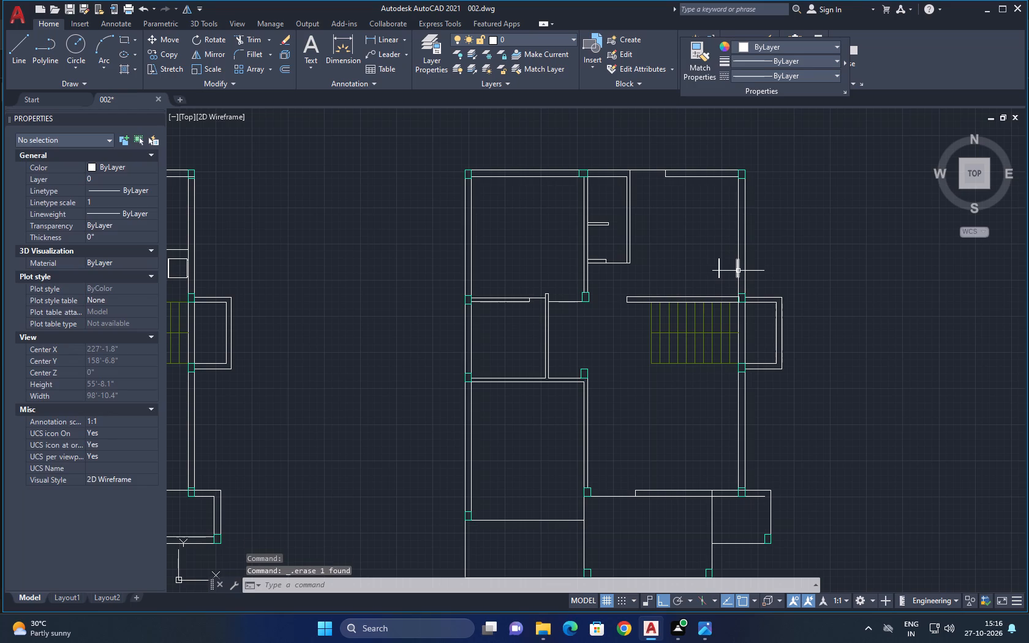
{"action": "key", "text": "Delete"}
{"action": "left_click", "coordinate": [738, 271]}
{"action": "key", "text": "Delete"}
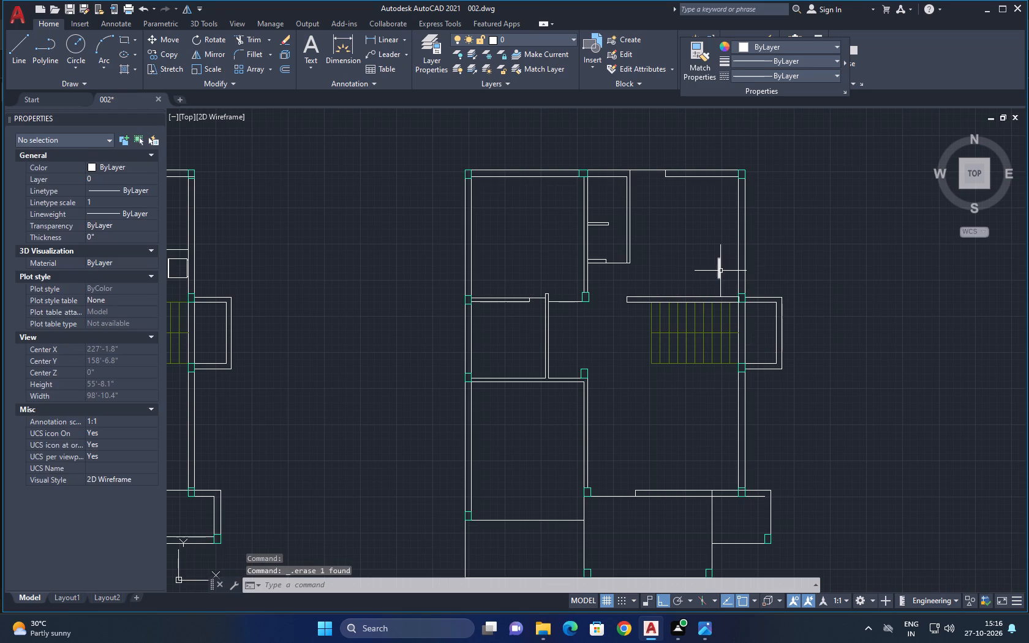
{"action": "left_click", "coordinate": [720, 271]}
{"action": "key", "text": "Delete"}
{"action": "scroll", "coordinate": [717, 232], "scroll_direction": "up", "scroll_amount": 1}
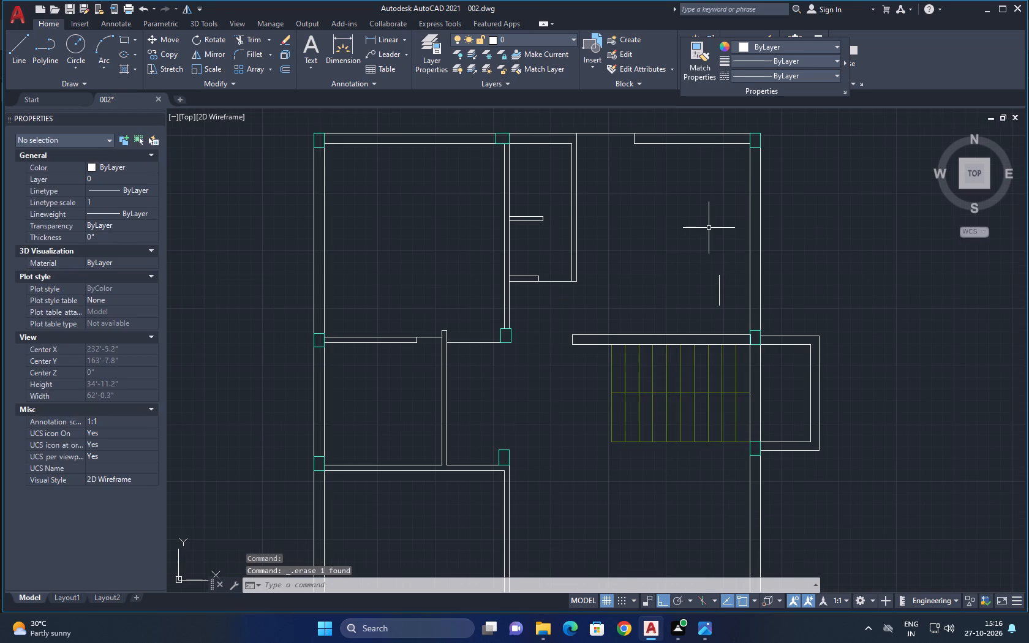
{"action": "left_click_drag", "start_coordinate": [713, 256], "coordinate": [716, 268]}
{"action": "left_click", "coordinate": [731, 302]}
{"action": "key", "text": "Delete"}
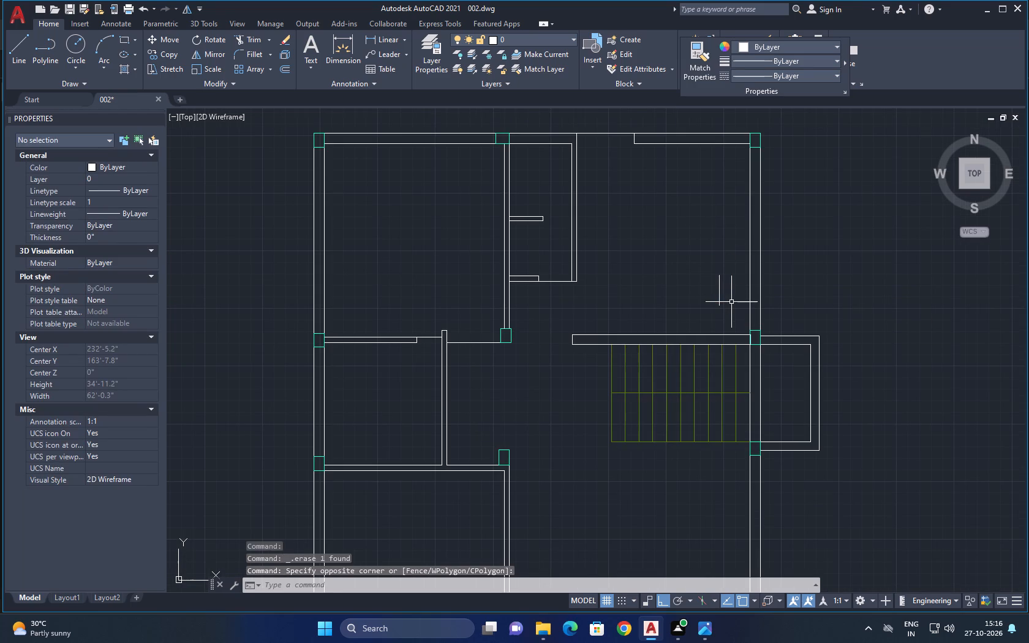
{"action": "left_click", "coordinate": [733, 308]}
{"action": "left_click", "coordinate": [703, 255]}
{"action": "key", "text": "Delete"}
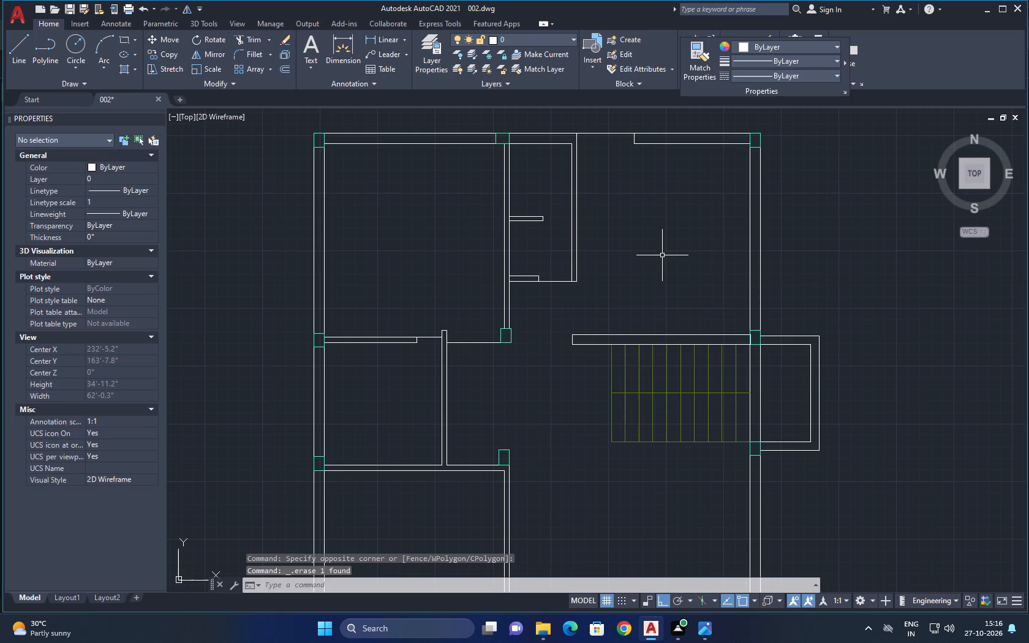
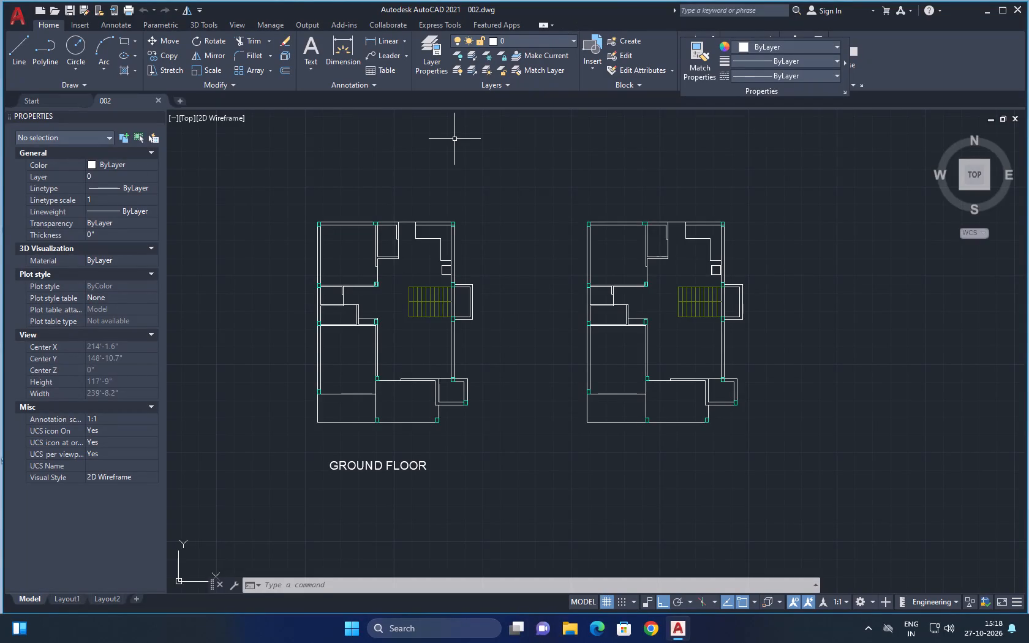
Stretch the small projecting room's 3' upper inner line leftward about 13'-2", to a length of 16'-2", in the second floor plan.
{"action": "scroll", "coordinate": [736, 372], "scroll_direction": "up", "scroll_amount": 4}
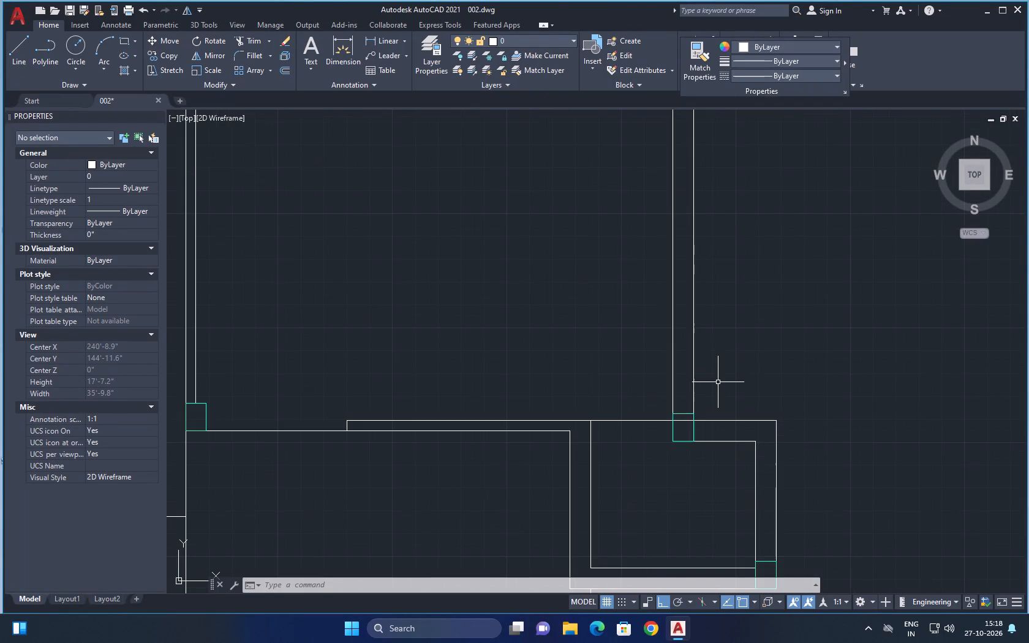
{"action": "middle_click_drag", "start_coordinate": [715, 390], "coordinate": [712, 266]}
{"action": "scroll", "coordinate": [708, 275], "scroll_direction": "down", "scroll_amount": 1}
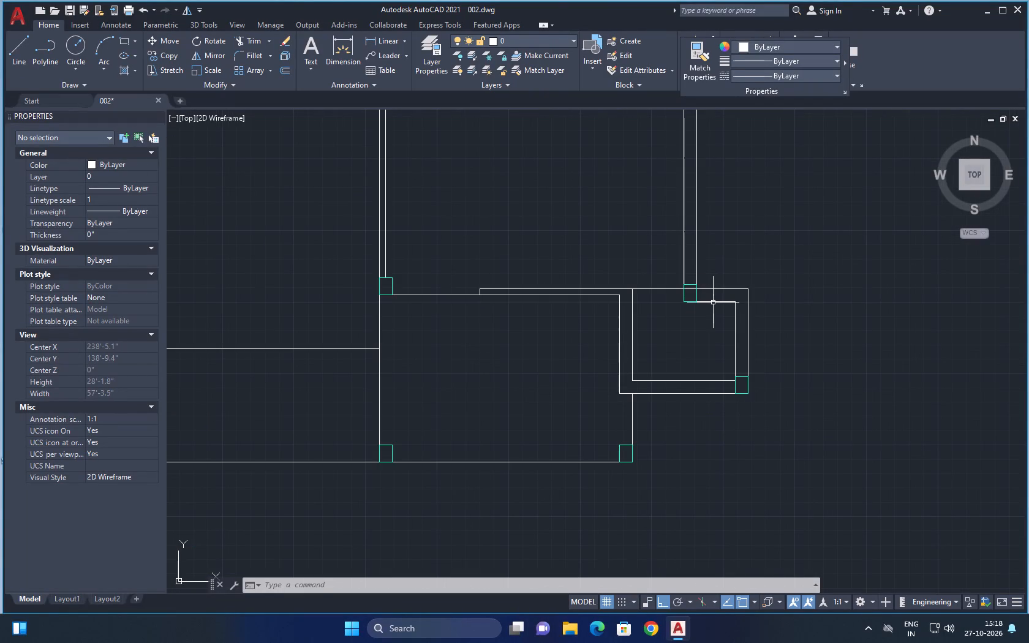
{"action": "left_click", "coordinate": [713, 303]}
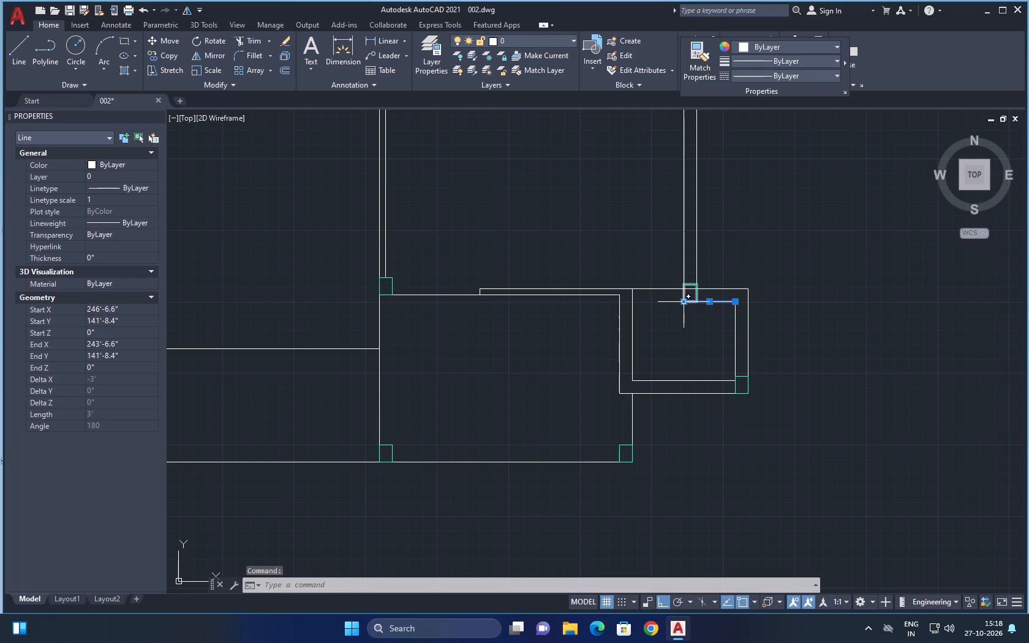
{"action": "left_click", "coordinate": [683, 301]}
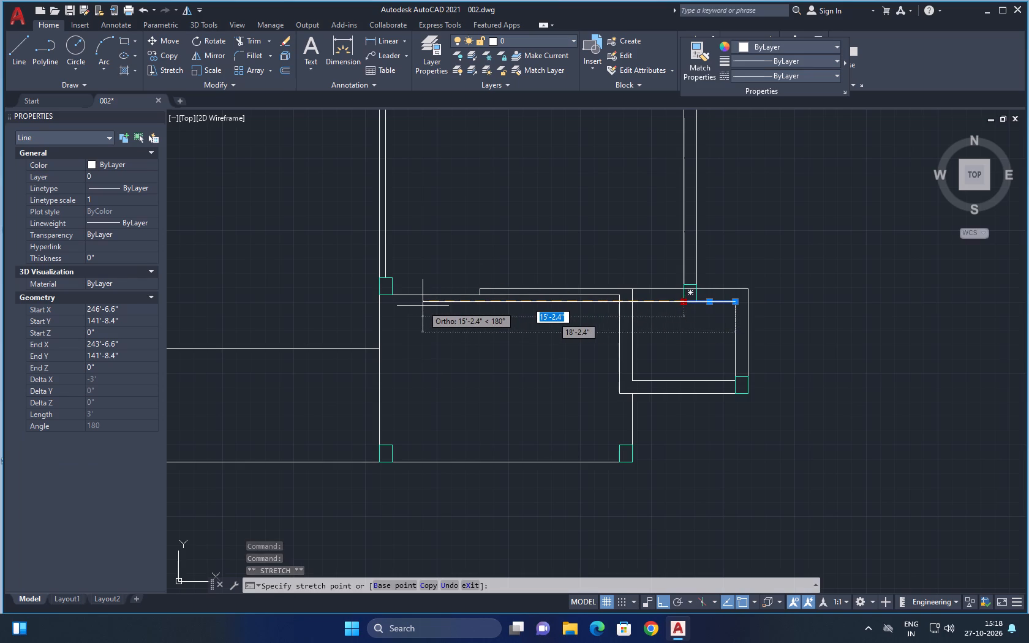
{"action": "left_click", "coordinate": [458, 305]}
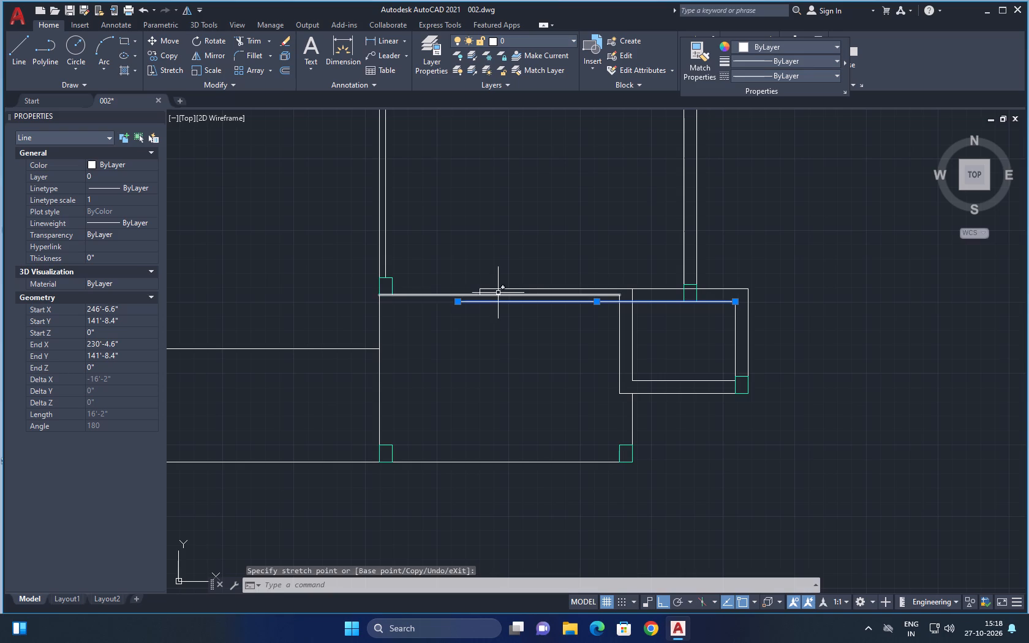
{"action": "key", "text": "Escape"}
Stretch the left end of the wall's upper line about 1'-3.5" leftward, level with the lower line's end.
{"action": "left_click", "coordinate": [493, 290]}
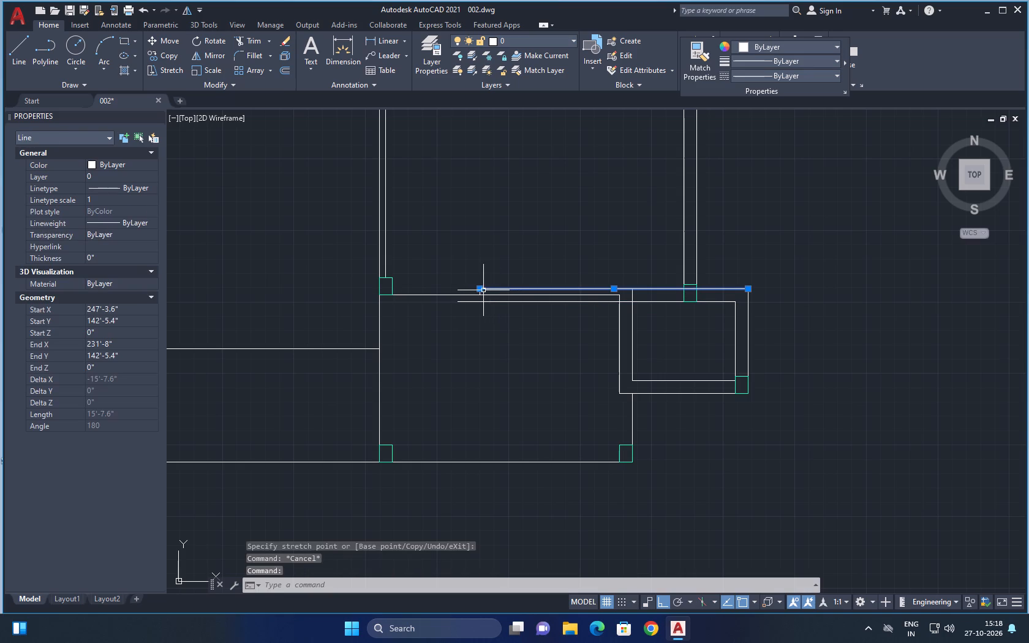
{"action": "left_click", "coordinate": [481, 290]}
{"action": "scroll", "coordinate": [442, 291], "scroll_direction": "up", "scroll_amount": 4}
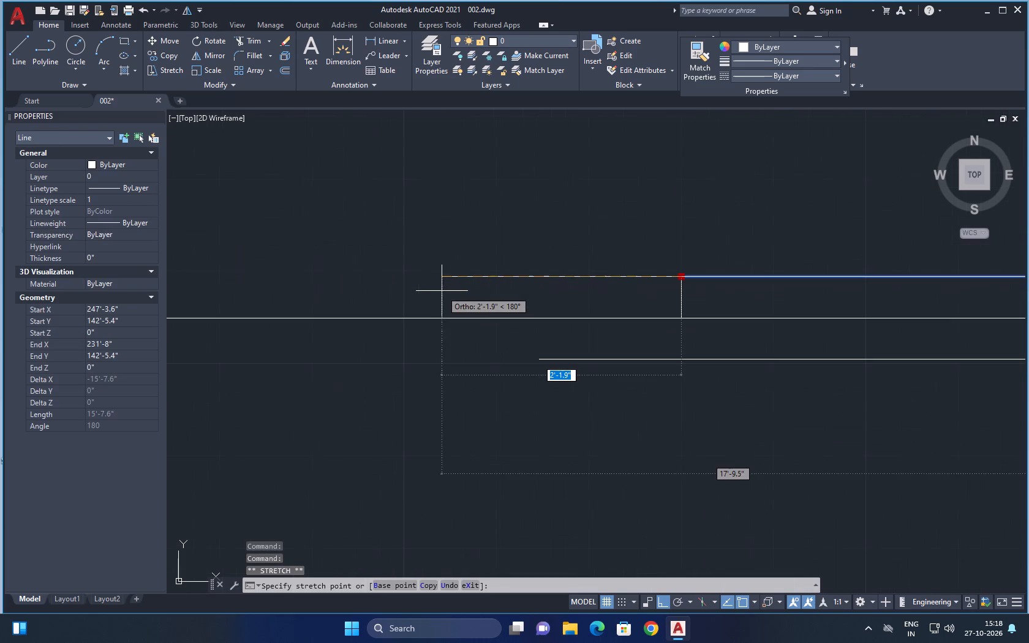
{"action": "left_click", "coordinate": [538, 287]}
{"action": "key", "text": "Escape"}
{"action": "key", "text": "Escape"}
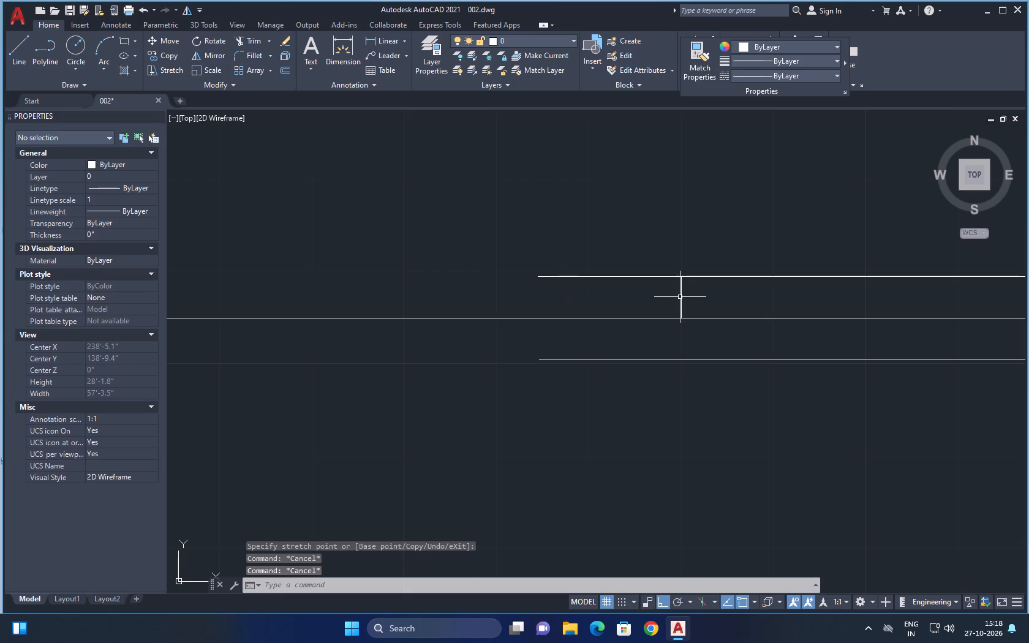
Erase the short 4.5" vertical line between the upper and middle wall lines.
{"action": "left_click", "coordinate": [680, 297]}
{"action": "left_click", "coordinate": [680, 297]}
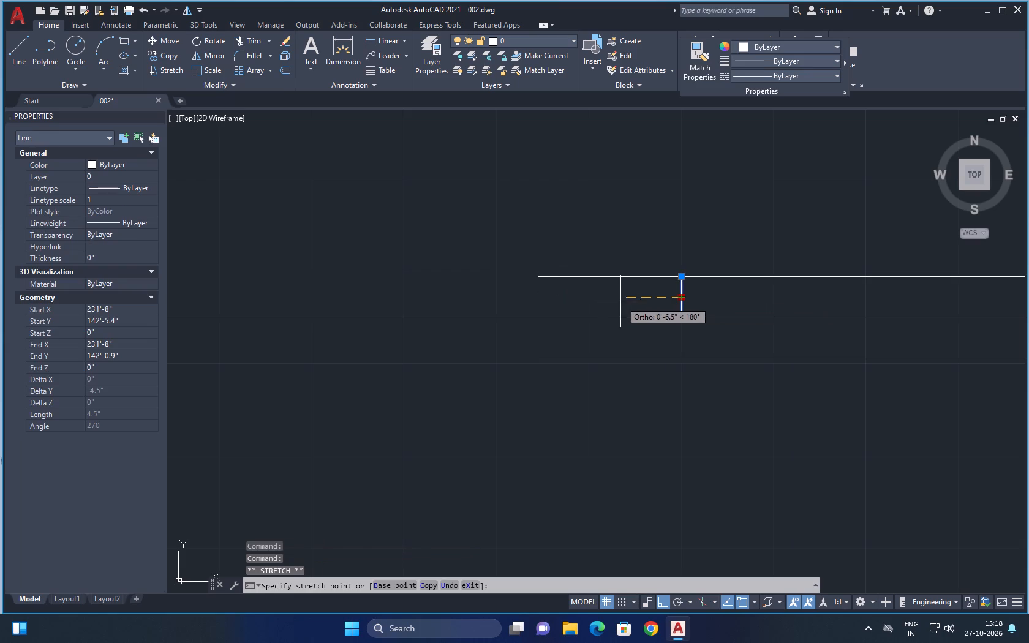
{"action": "key", "text": "Delete"}
{"action": "key", "text": "Delete"}
{"action": "key", "text": "Delete"}
{"action": "left_click", "coordinate": [638, 301]}
{"action": "key", "text": "Delete"}
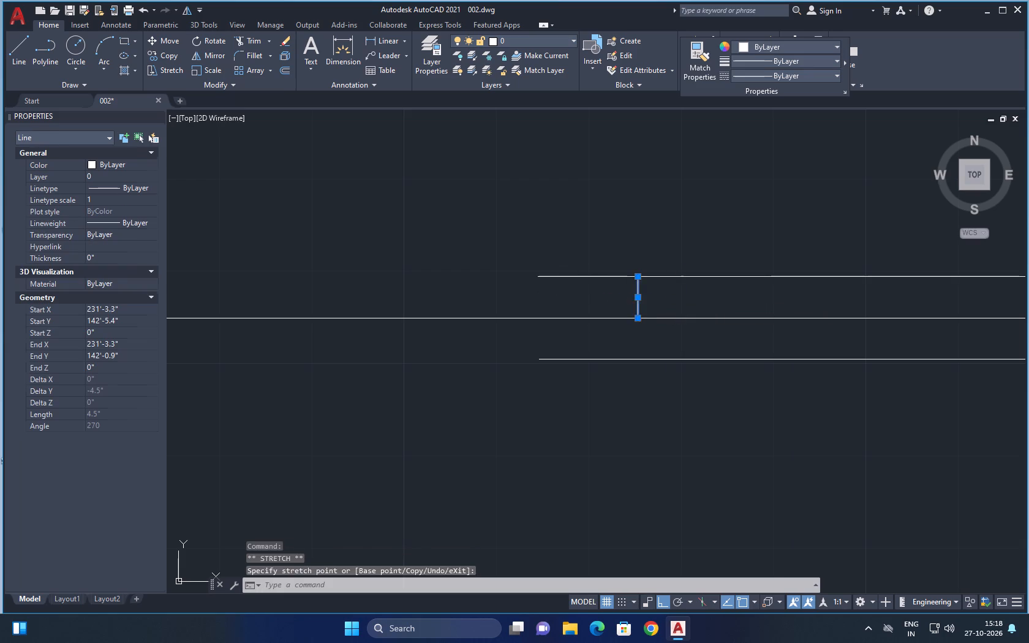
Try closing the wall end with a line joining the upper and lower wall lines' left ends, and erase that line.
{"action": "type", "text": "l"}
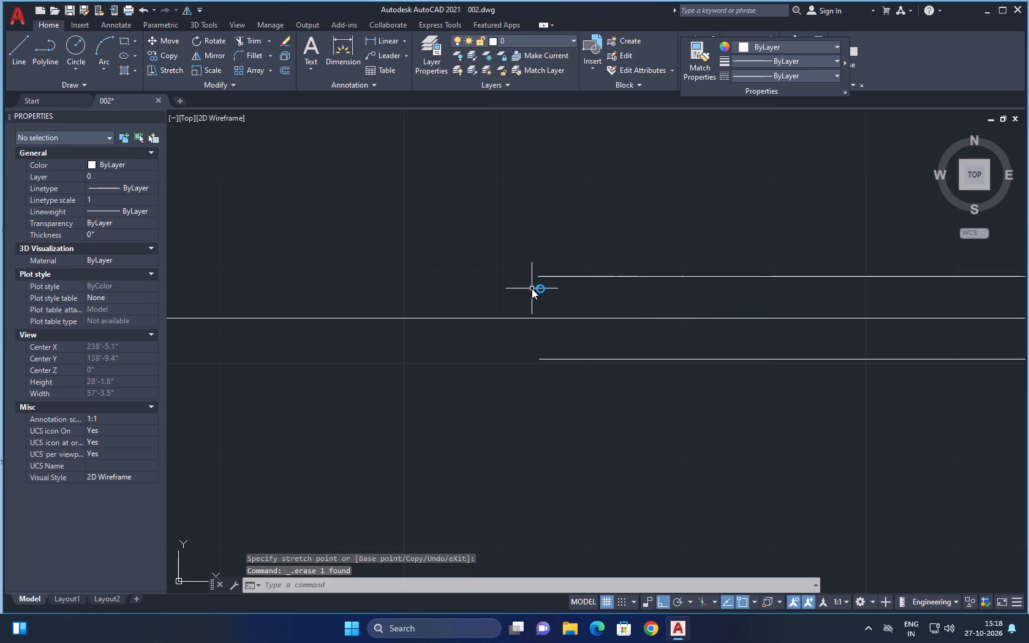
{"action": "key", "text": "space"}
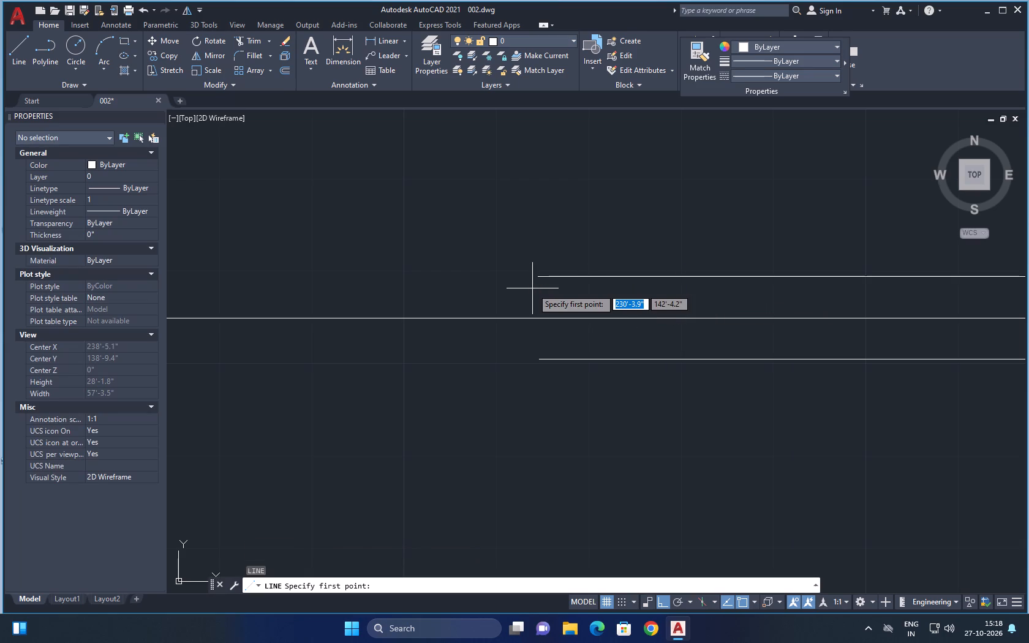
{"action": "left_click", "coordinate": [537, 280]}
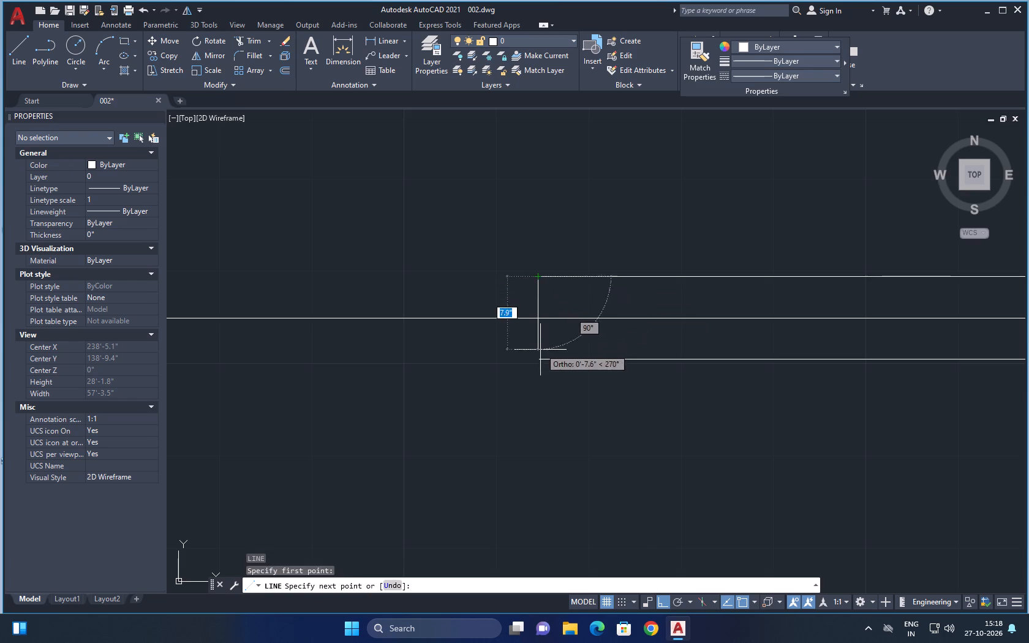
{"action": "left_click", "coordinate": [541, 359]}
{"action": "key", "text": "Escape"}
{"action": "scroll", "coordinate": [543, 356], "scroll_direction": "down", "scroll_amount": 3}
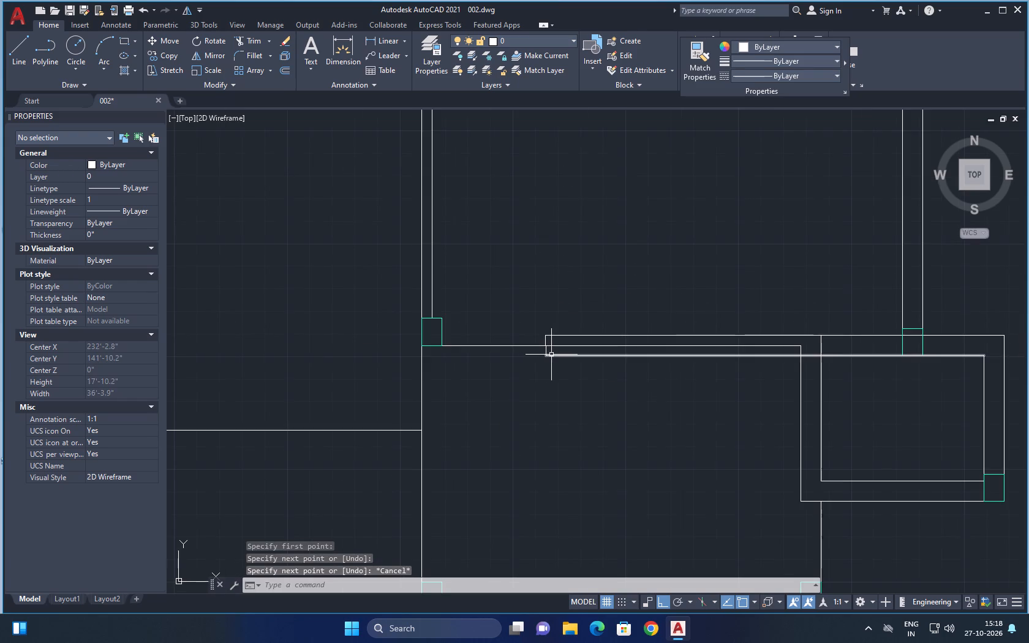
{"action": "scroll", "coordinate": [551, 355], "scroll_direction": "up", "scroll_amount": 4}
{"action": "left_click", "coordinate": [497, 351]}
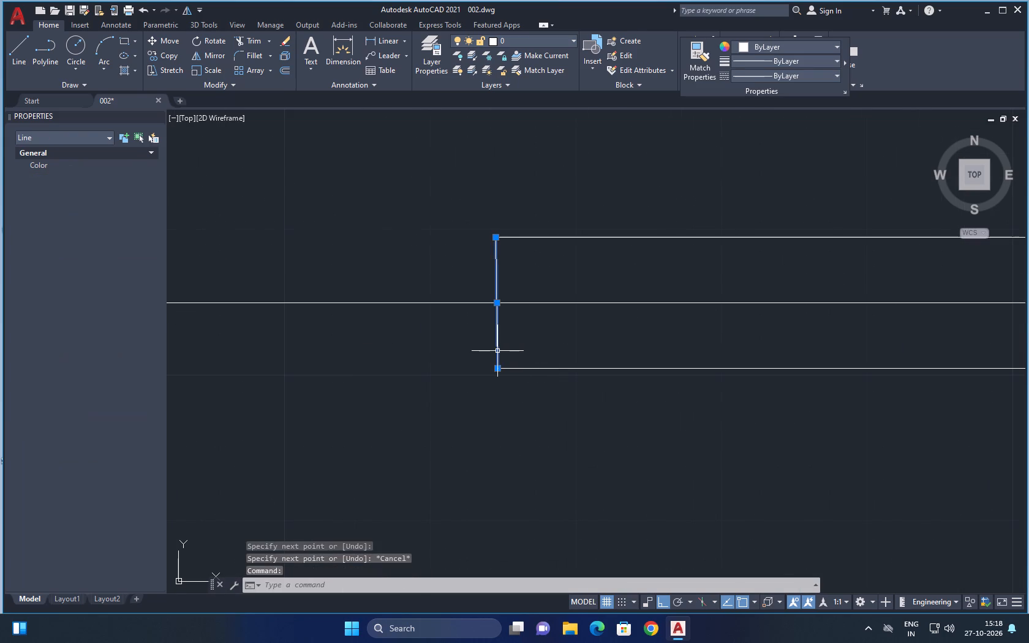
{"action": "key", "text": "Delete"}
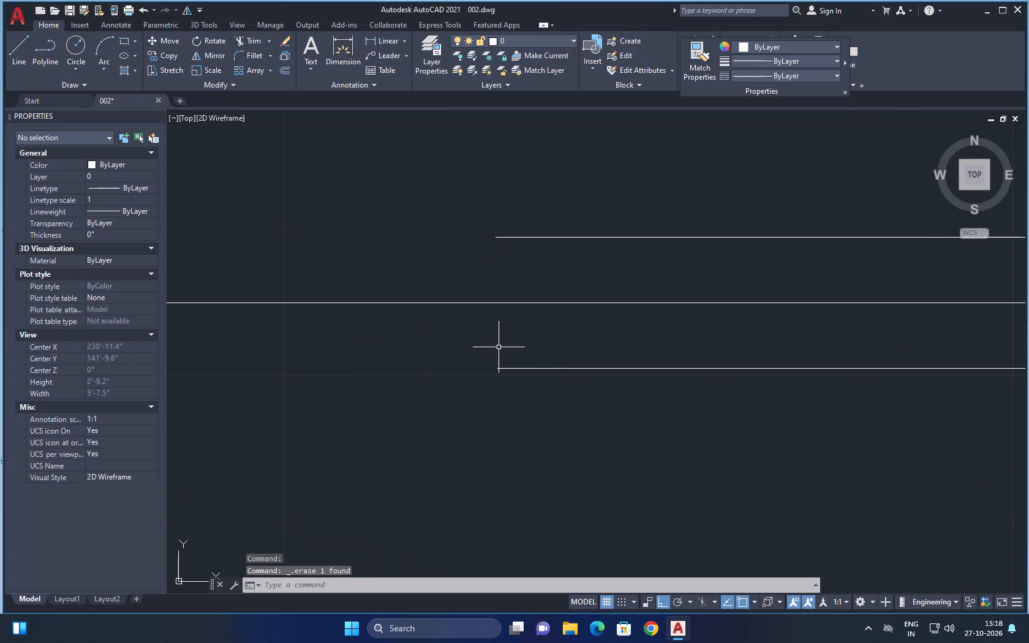
Draw a straight vertical end line from the upper wall line's left end down past the lower wall line.
{"action": "type", "text": "l"}
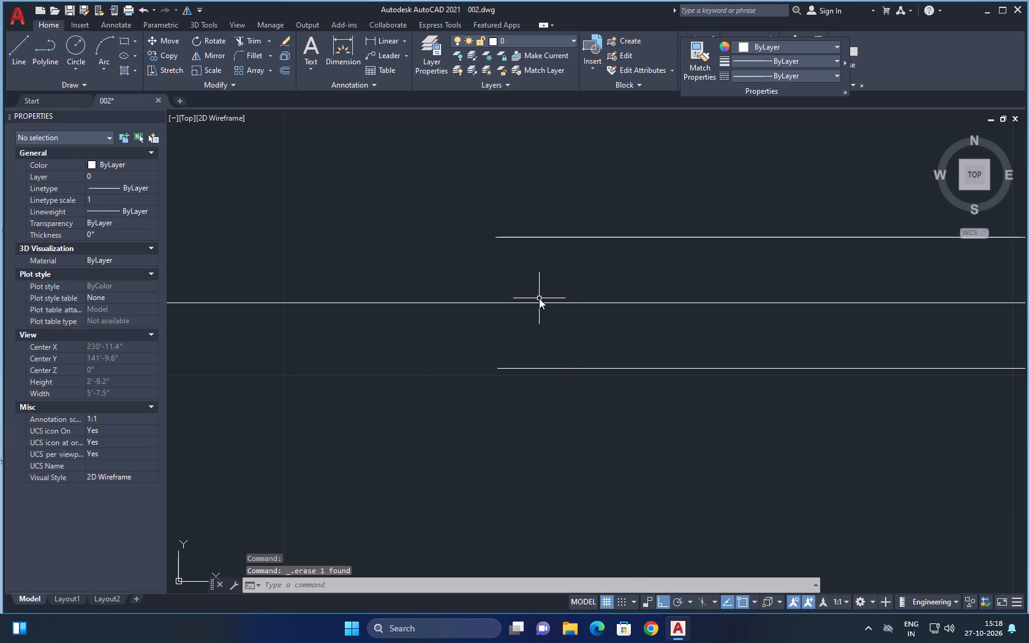
{"action": "key", "text": "space"}
{"action": "left_click", "coordinate": [494, 239]}
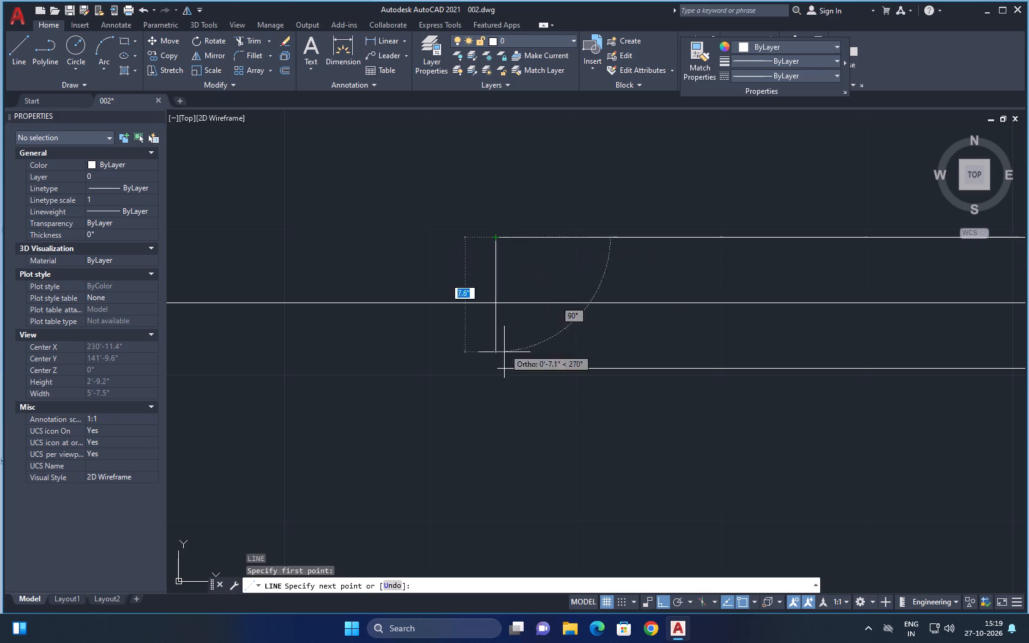
{"action": "left_click", "coordinate": [507, 401]}
{"action": "key", "text": "Escape"}
{"action": "key", "text": "Escape"}
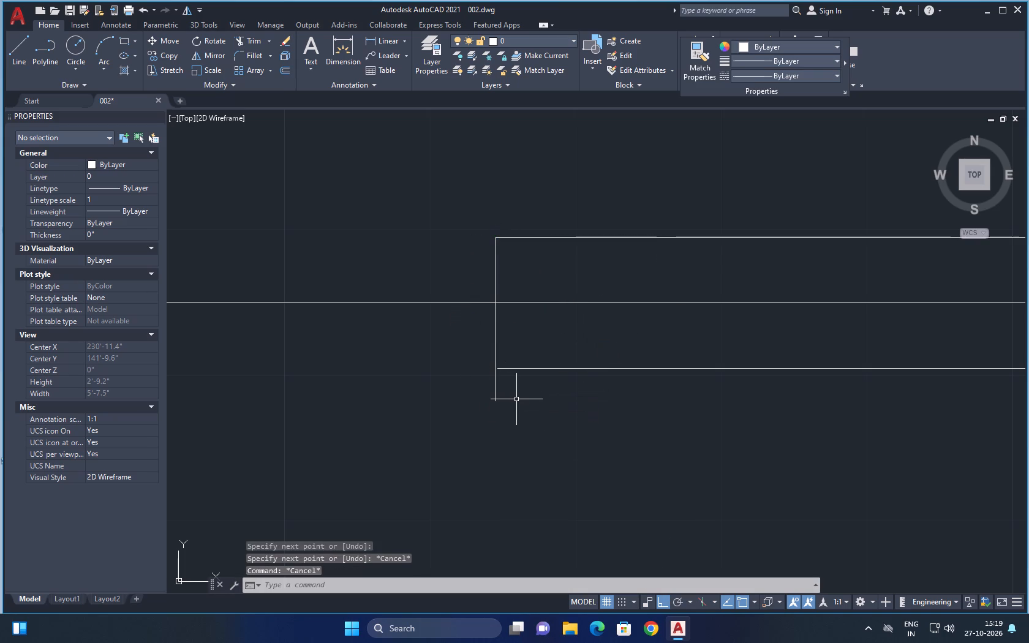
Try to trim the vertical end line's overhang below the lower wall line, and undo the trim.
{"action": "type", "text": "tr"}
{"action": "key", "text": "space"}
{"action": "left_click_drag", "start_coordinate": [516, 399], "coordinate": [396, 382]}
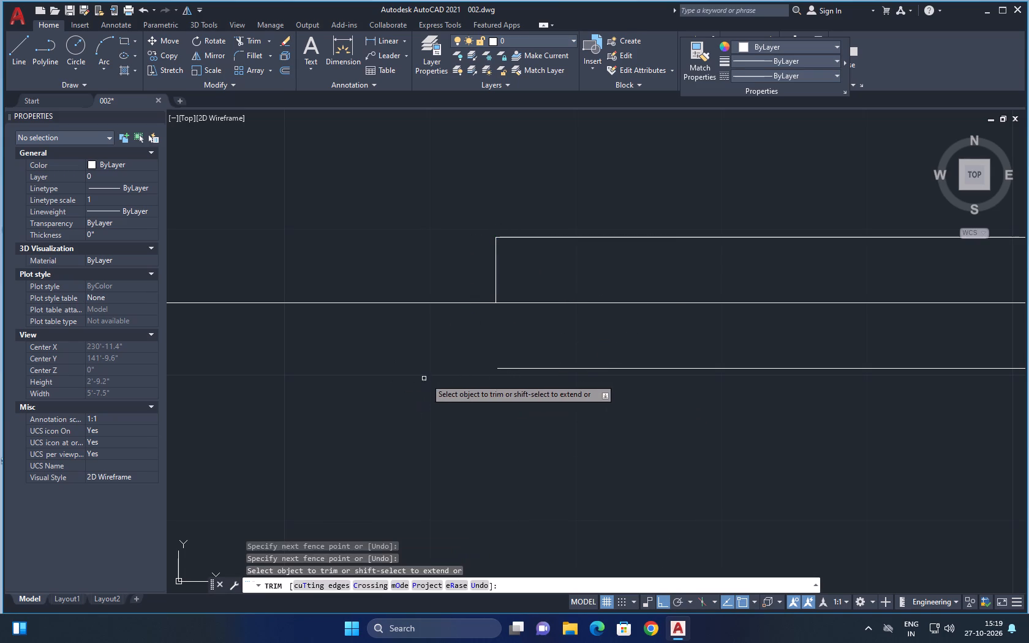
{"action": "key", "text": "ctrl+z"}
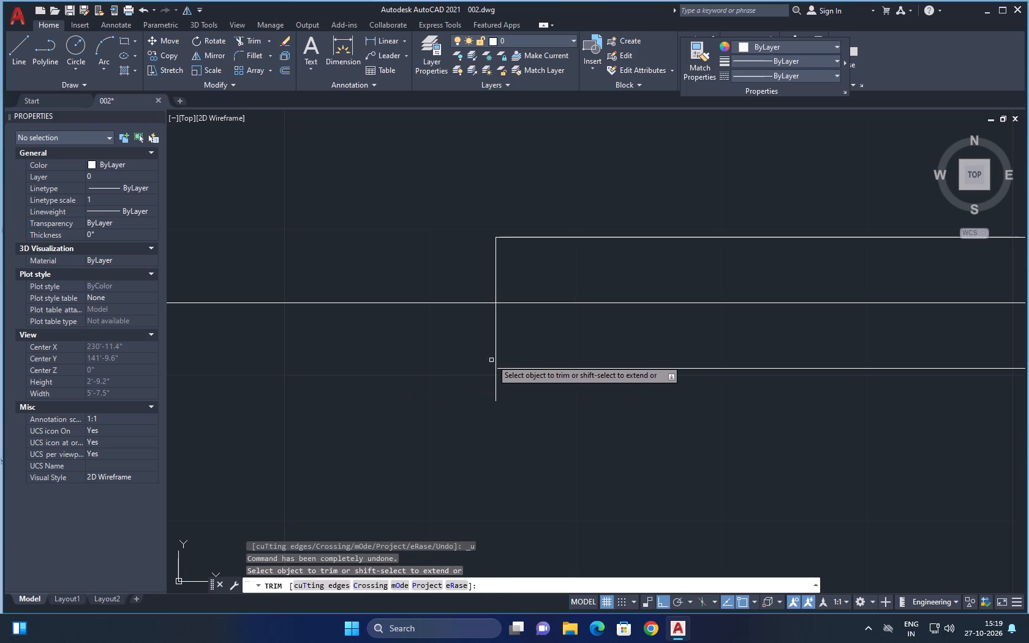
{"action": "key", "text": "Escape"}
Extend the lower wall line leftward across the vertical end line and trim both overhangs to a clean corner.
{"action": "left_click", "coordinate": [512, 370]}
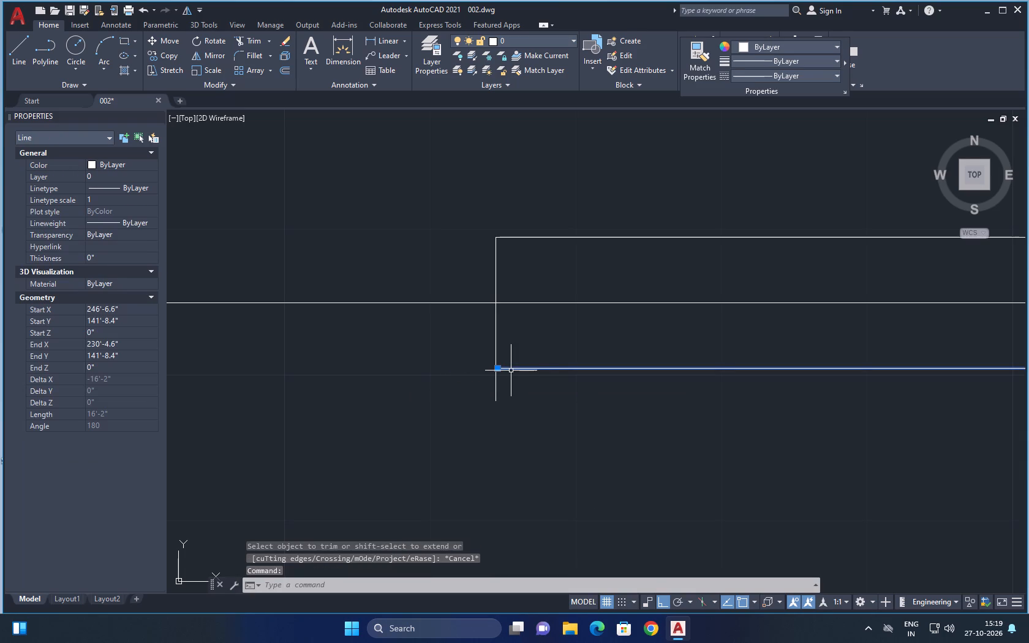
{"action": "left_click", "coordinate": [499, 370]}
{"action": "left_click", "coordinate": [467, 370]}
{"action": "key", "text": "Escape"}
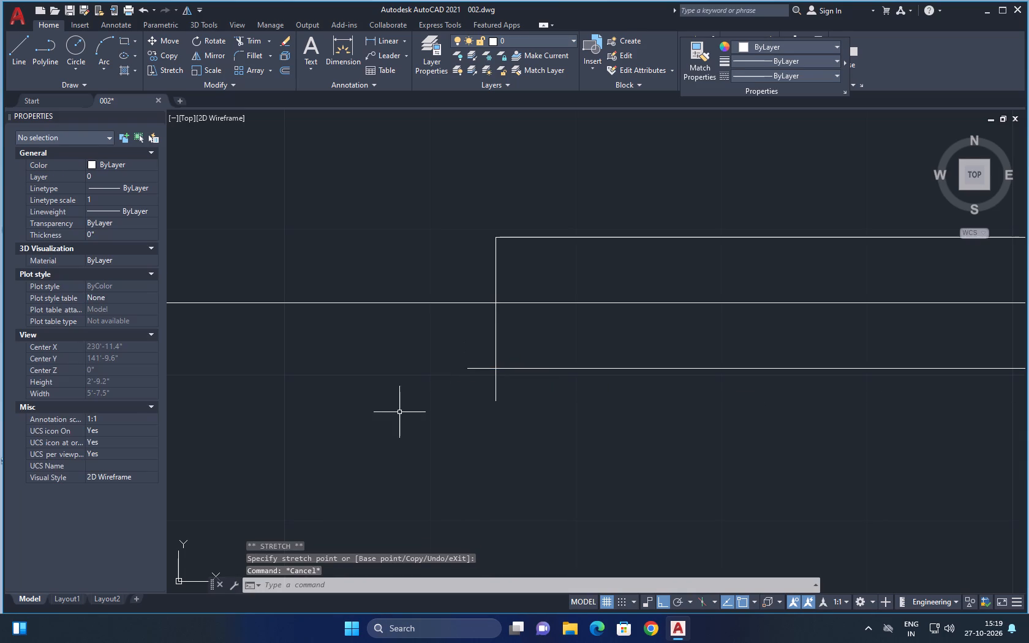
{"action": "type", "text": "tr"}
{"action": "key", "text": "space"}
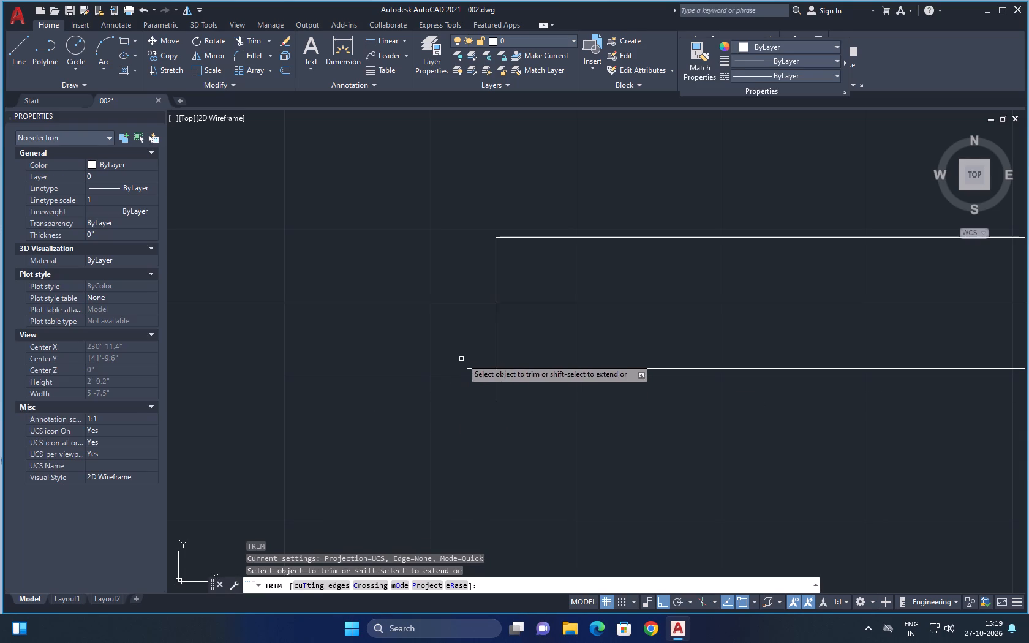
{"action": "left_click_drag", "start_coordinate": [473, 353], "coordinate": [527, 386]}
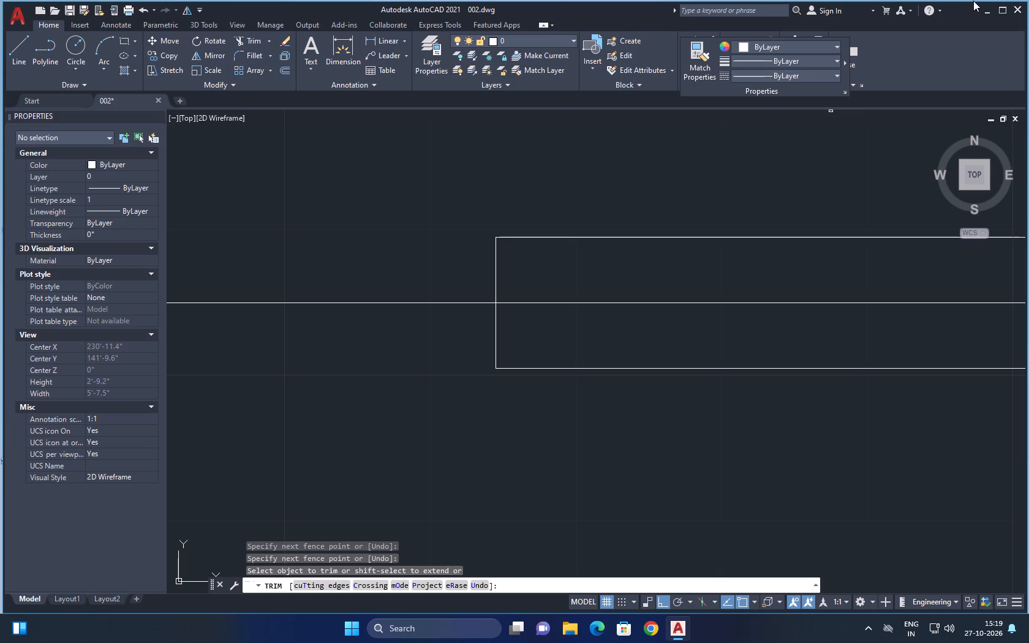
Minimize AutoCAD and launch the Fuji application from the desktop.
{"action": "left_click", "coordinate": [983, 13]}
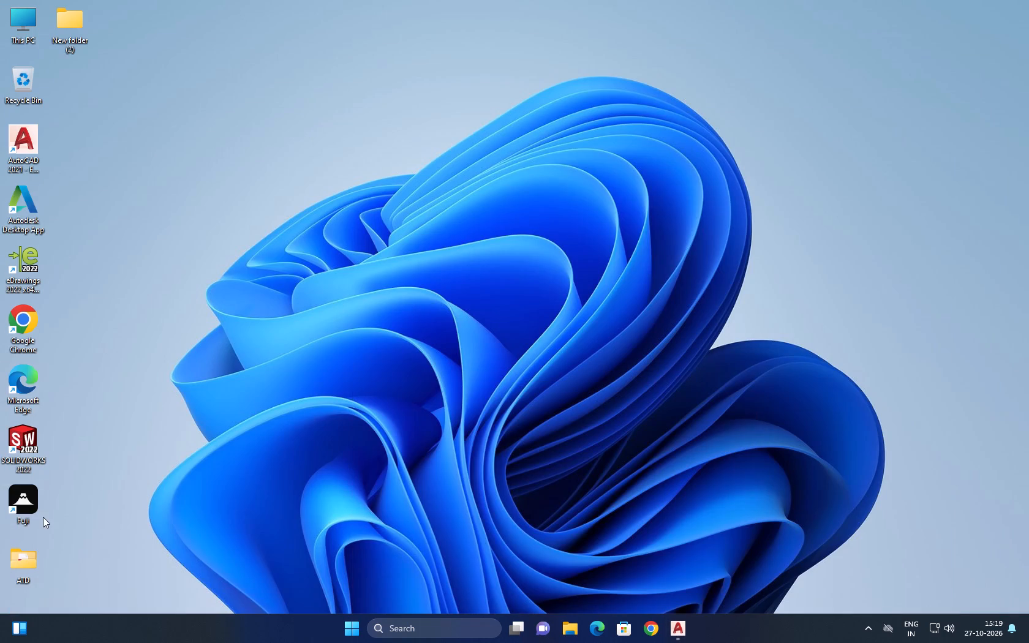
{"action": "double_click", "coordinate": [34, 505]}
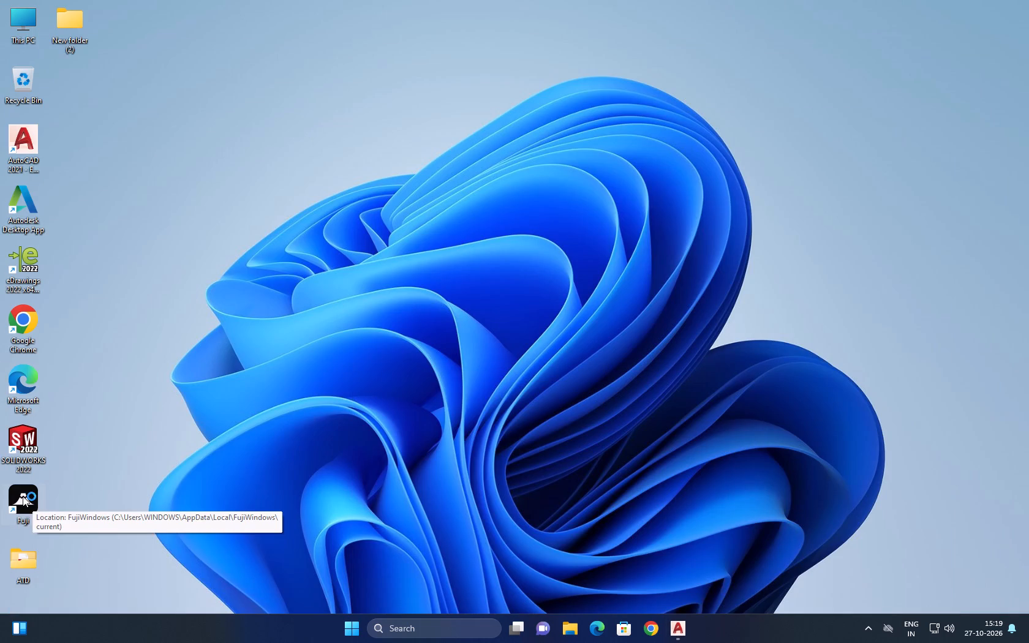
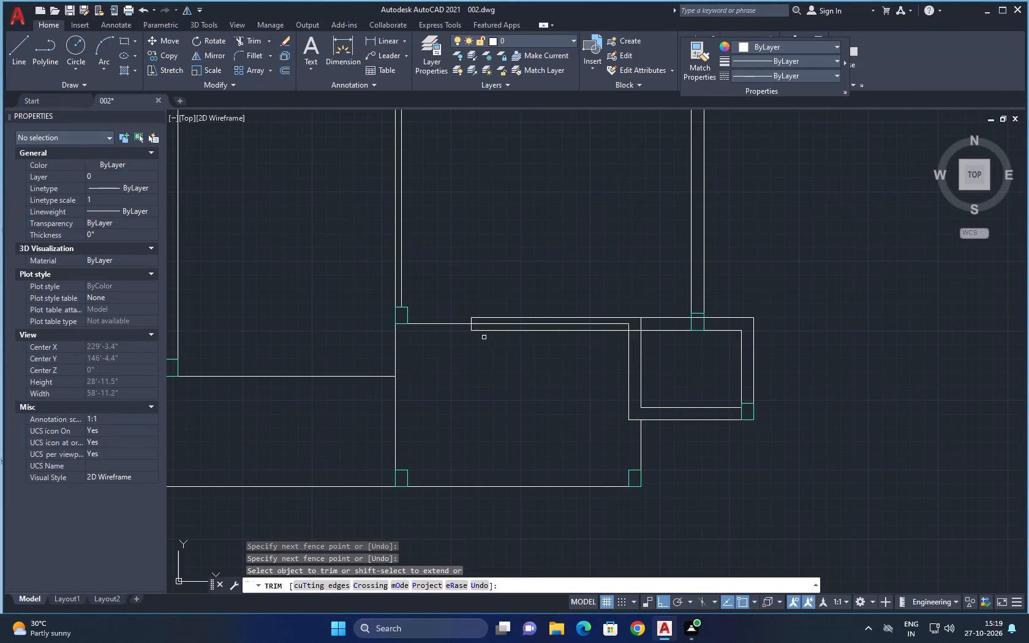
Erase the leftover horizontal line inside the extended wall and the left line of the projecting room's double left wall.
{"action": "key", "text": "Escape"}
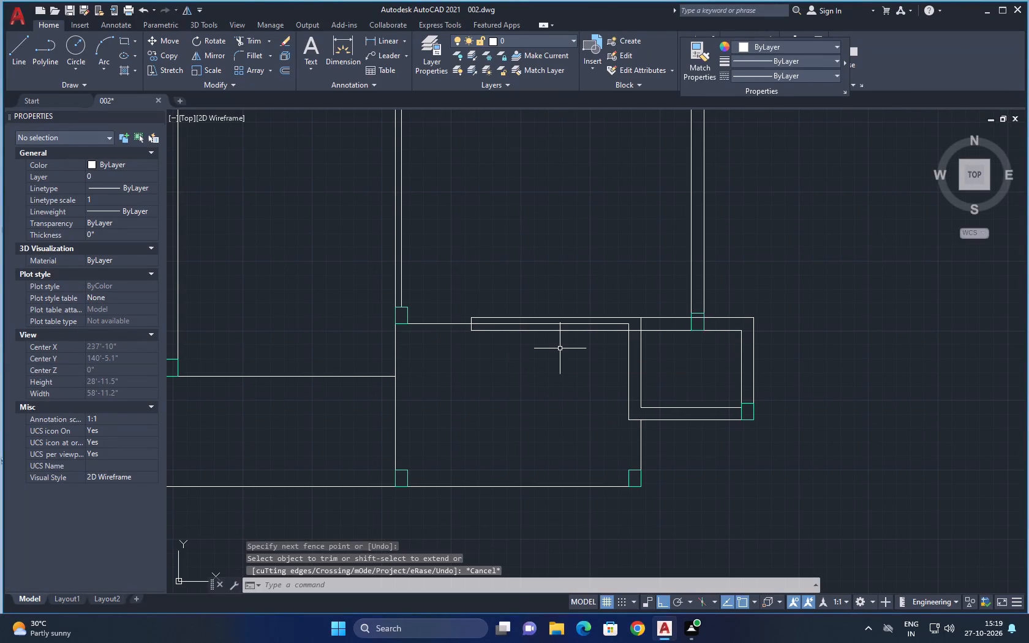
{"action": "left_click", "coordinate": [566, 325]}
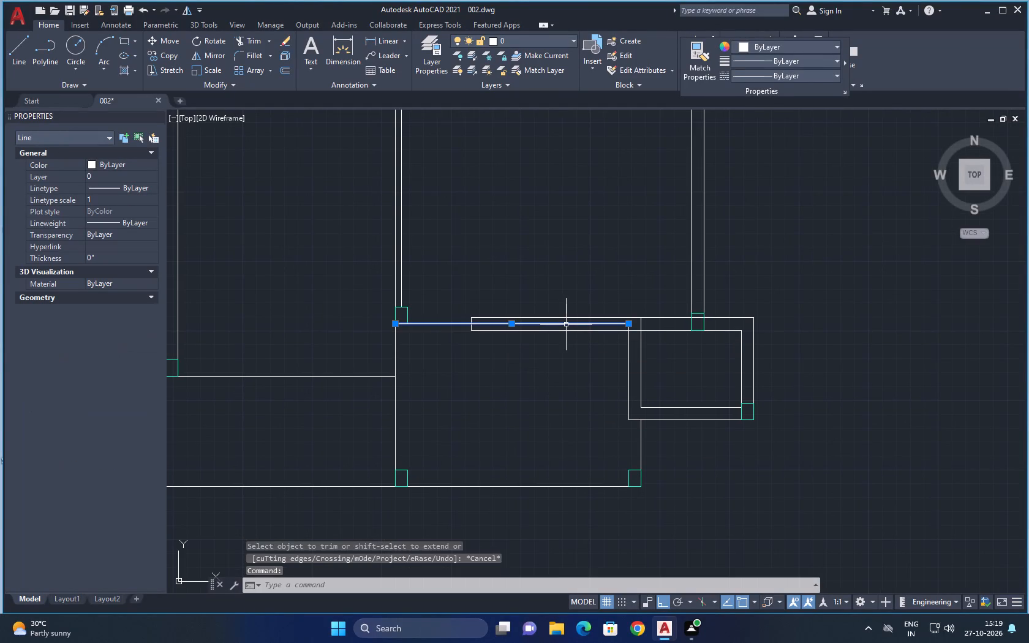
{"action": "key", "text": "Delete"}
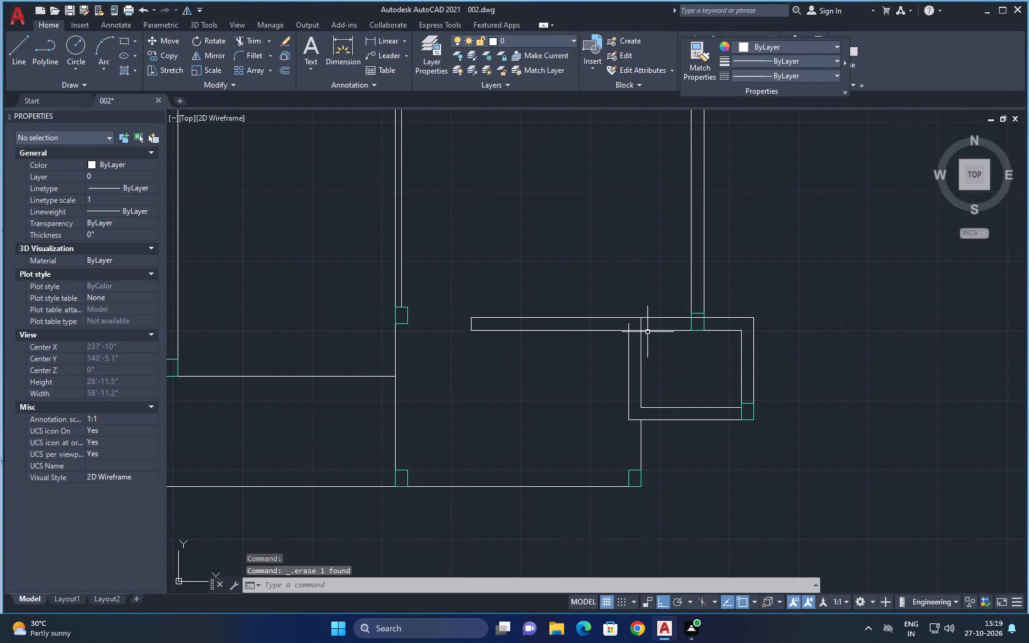
{"action": "left_click", "coordinate": [630, 377]}
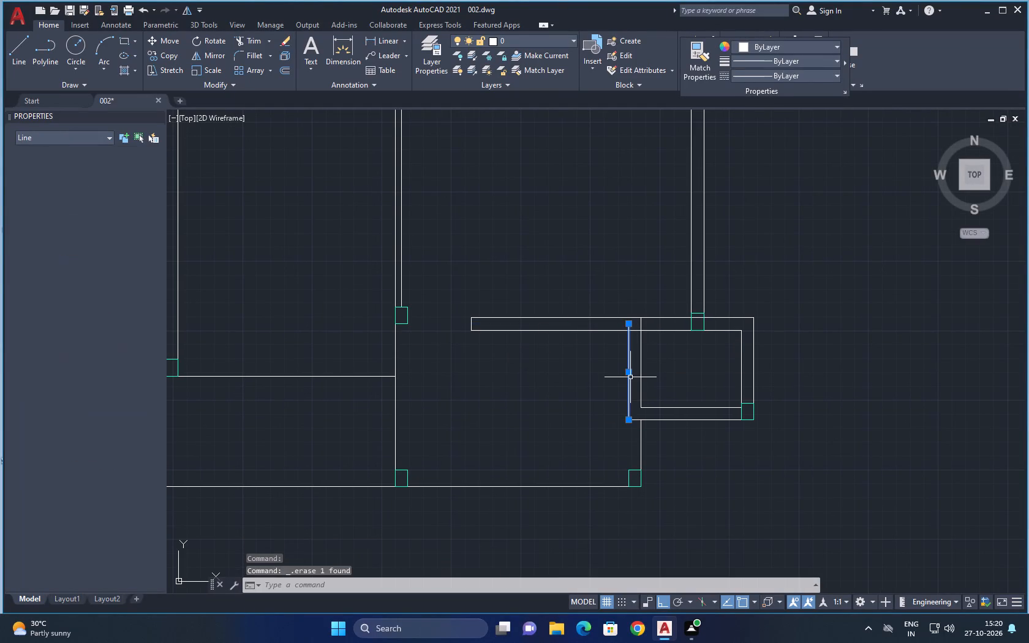
{"action": "key", "text": "Delete"}
Stretch the short vertical line below the projecting room upward to meet the room's inner bottom wall line.
{"action": "left_click", "coordinate": [641, 432]}
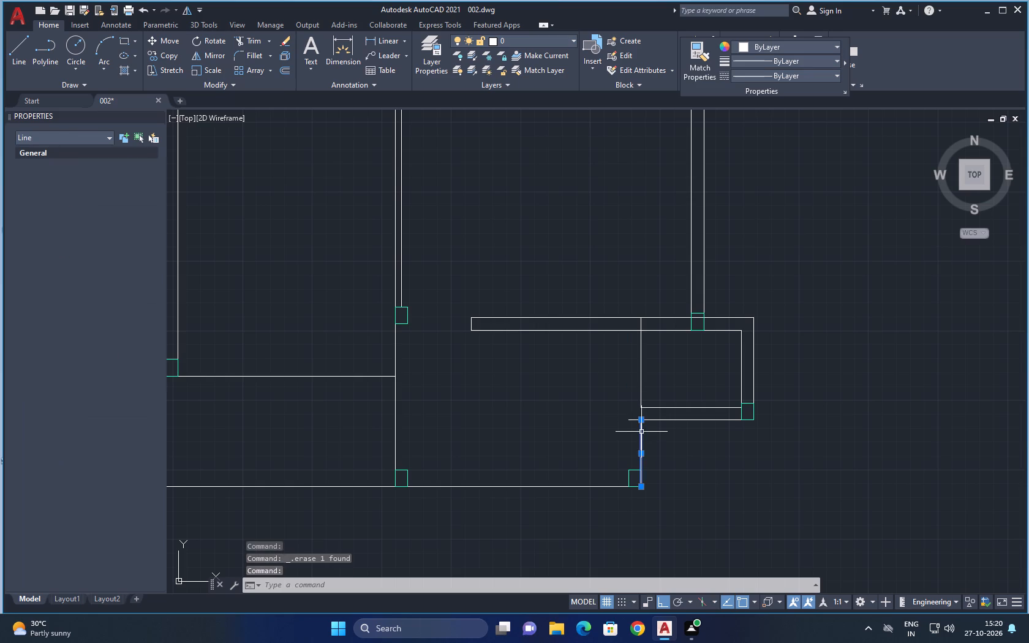
{"action": "scroll", "coordinate": [642, 426], "scroll_direction": "up", "scroll_amount": 2}
{"action": "left_click", "coordinate": [640, 413]}
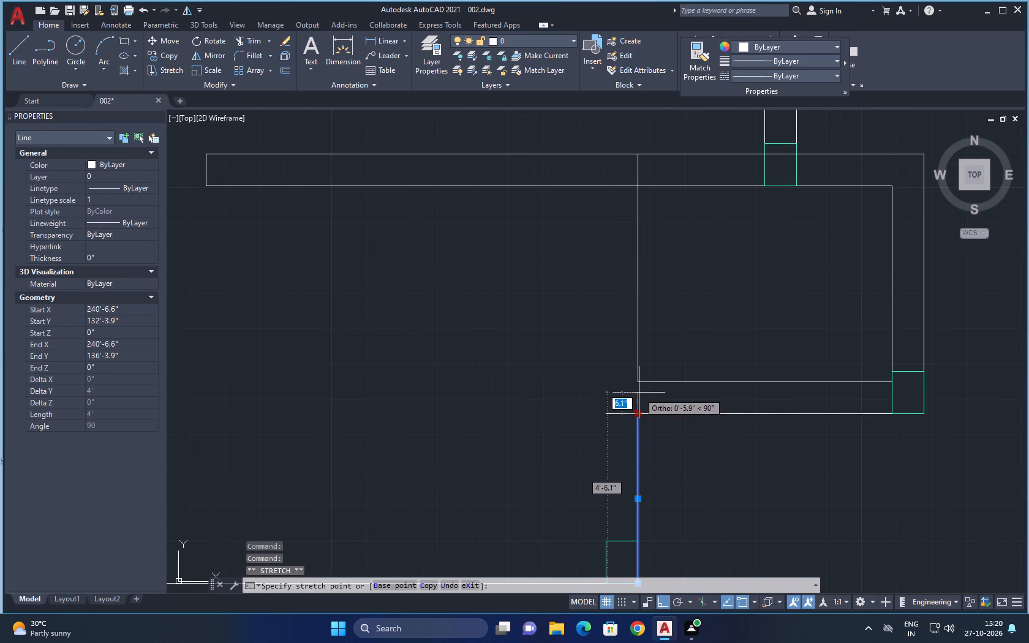
{"action": "left_click", "coordinate": [637, 385]}
{"action": "key", "text": "Escape"}
{"action": "key", "text": "Escape"}
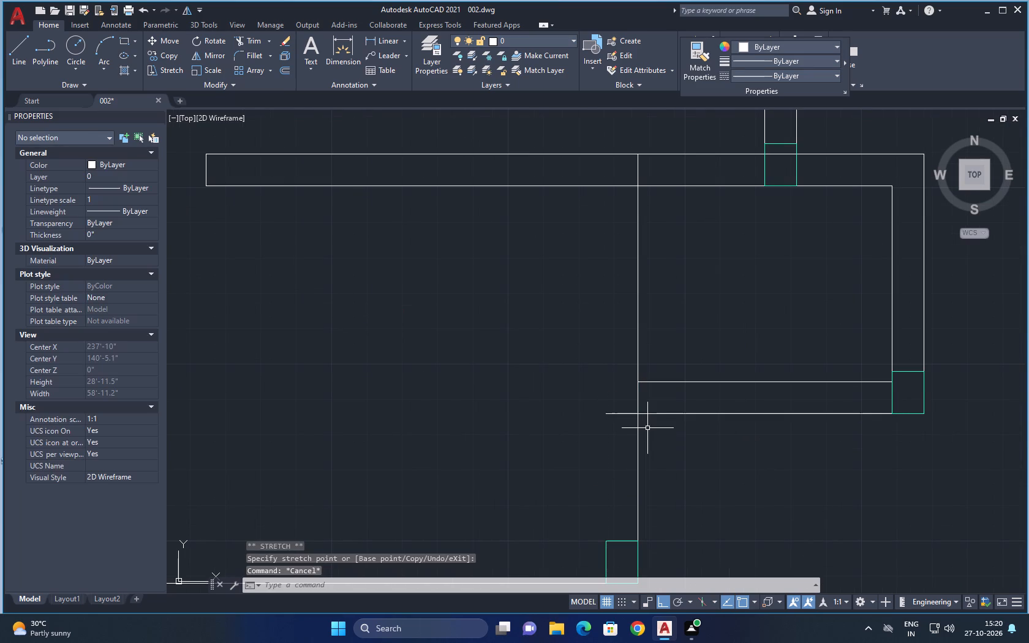
Trim the stub at the projecting room's lower-left corner and its inner bottom, right and upper-right wall lines.
{"action": "type", "text": "tr"}
{"action": "key", "text": "space"}
{"action": "left_click_drag", "start_coordinate": [631, 430], "coordinate": [626, 388]}
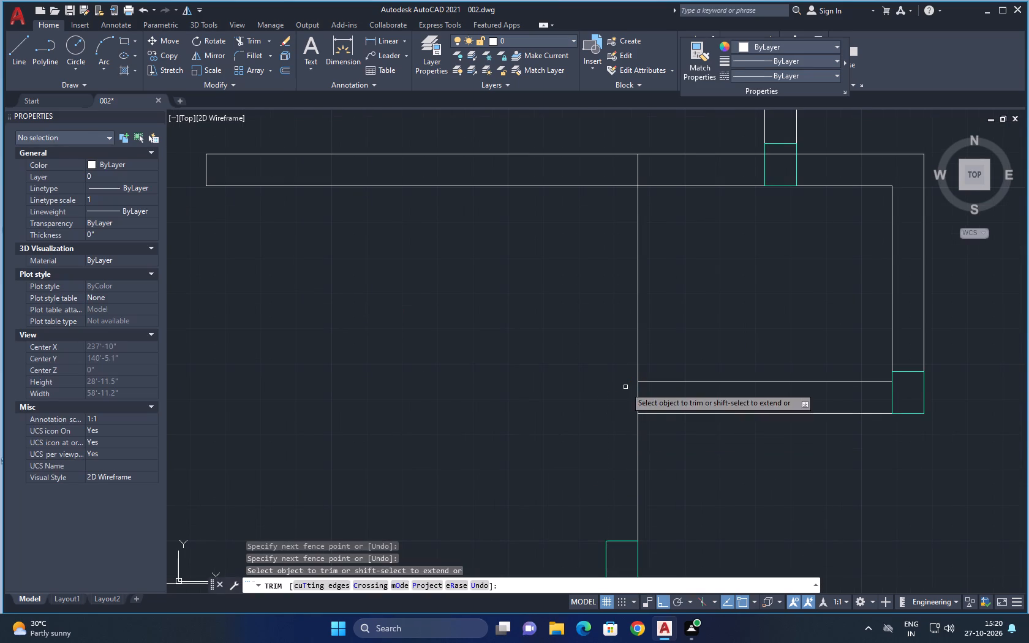
{"action": "left_click", "coordinate": [707, 383]}
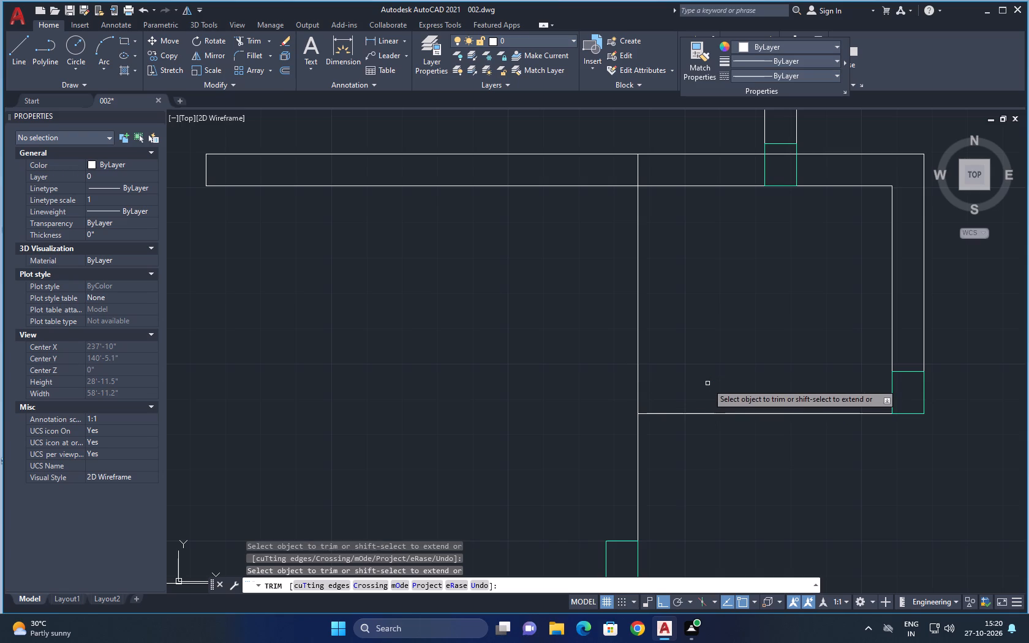
{"action": "left_click", "coordinate": [895, 307]}
{"action": "left_click_drag", "start_coordinate": [895, 301], "coordinate": [837, 189]}
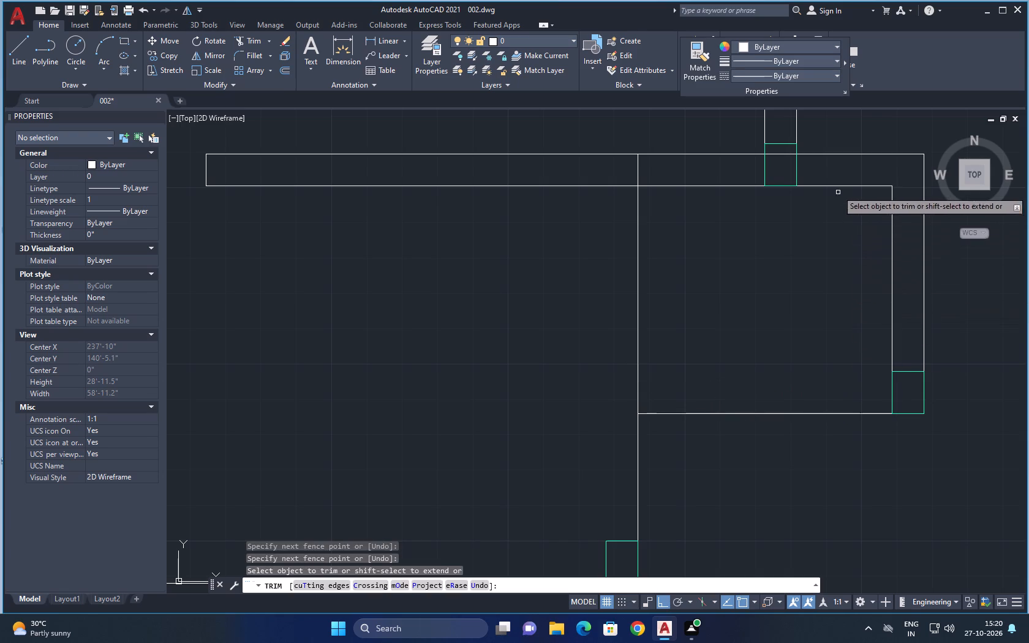
{"action": "left_click_drag", "start_coordinate": [837, 189], "coordinate": [829, 170]}
{"action": "left_click_drag", "start_coordinate": [828, 170], "coordinate": [908, 296]}
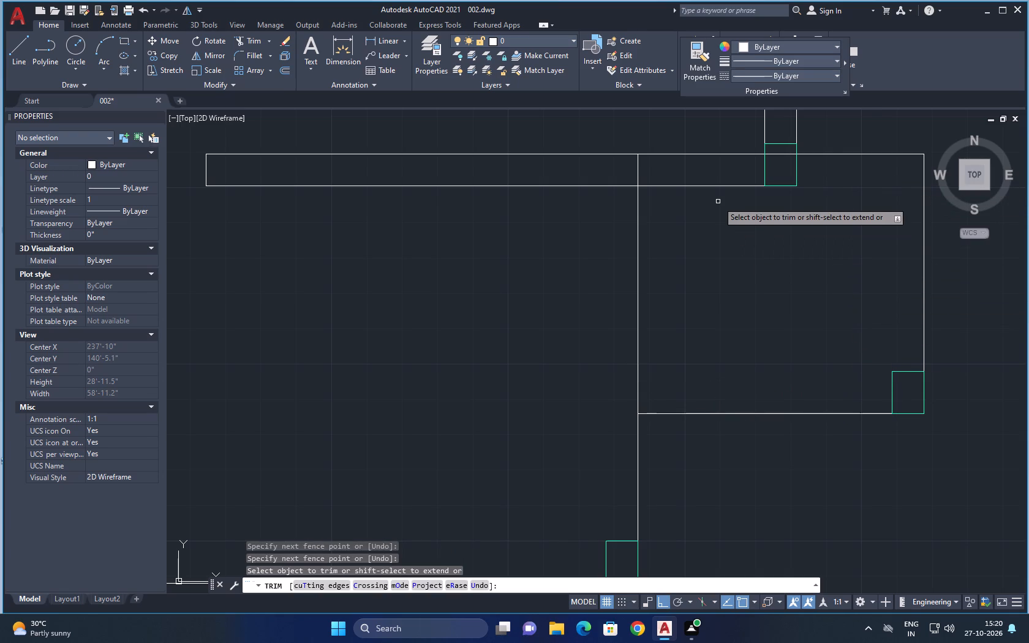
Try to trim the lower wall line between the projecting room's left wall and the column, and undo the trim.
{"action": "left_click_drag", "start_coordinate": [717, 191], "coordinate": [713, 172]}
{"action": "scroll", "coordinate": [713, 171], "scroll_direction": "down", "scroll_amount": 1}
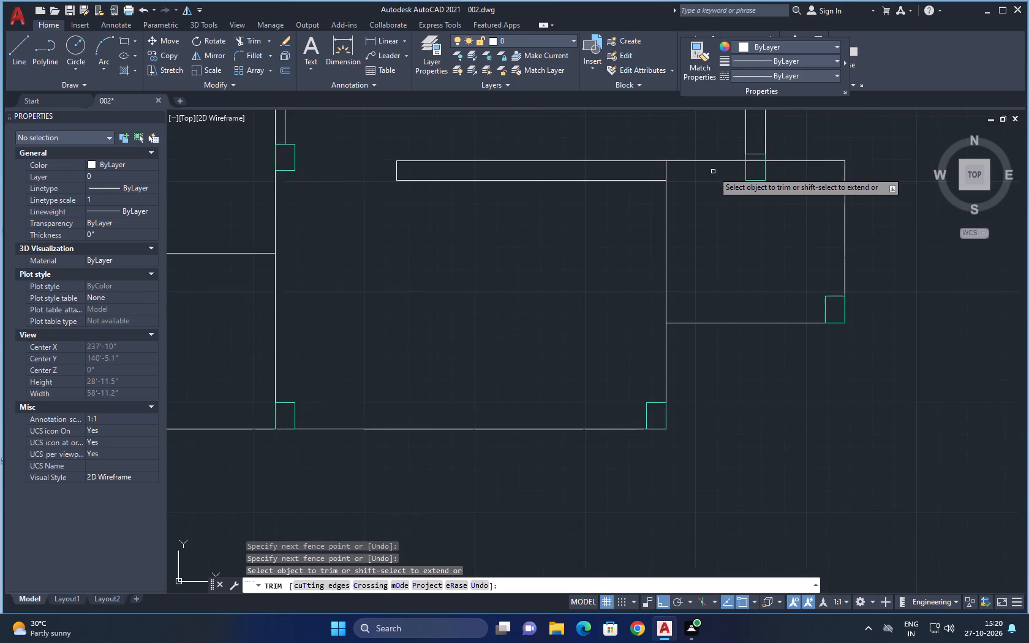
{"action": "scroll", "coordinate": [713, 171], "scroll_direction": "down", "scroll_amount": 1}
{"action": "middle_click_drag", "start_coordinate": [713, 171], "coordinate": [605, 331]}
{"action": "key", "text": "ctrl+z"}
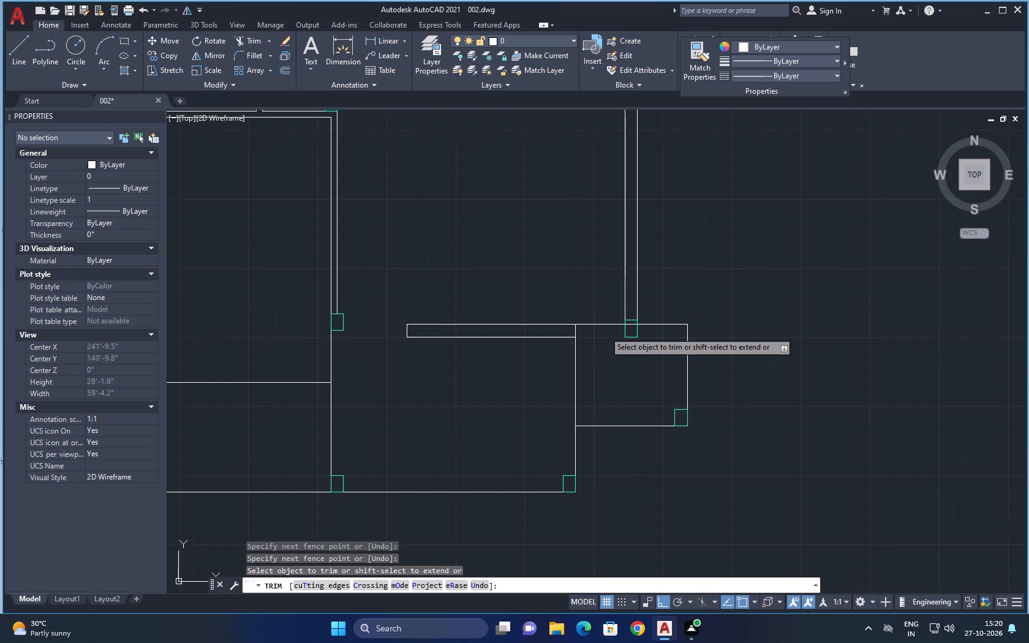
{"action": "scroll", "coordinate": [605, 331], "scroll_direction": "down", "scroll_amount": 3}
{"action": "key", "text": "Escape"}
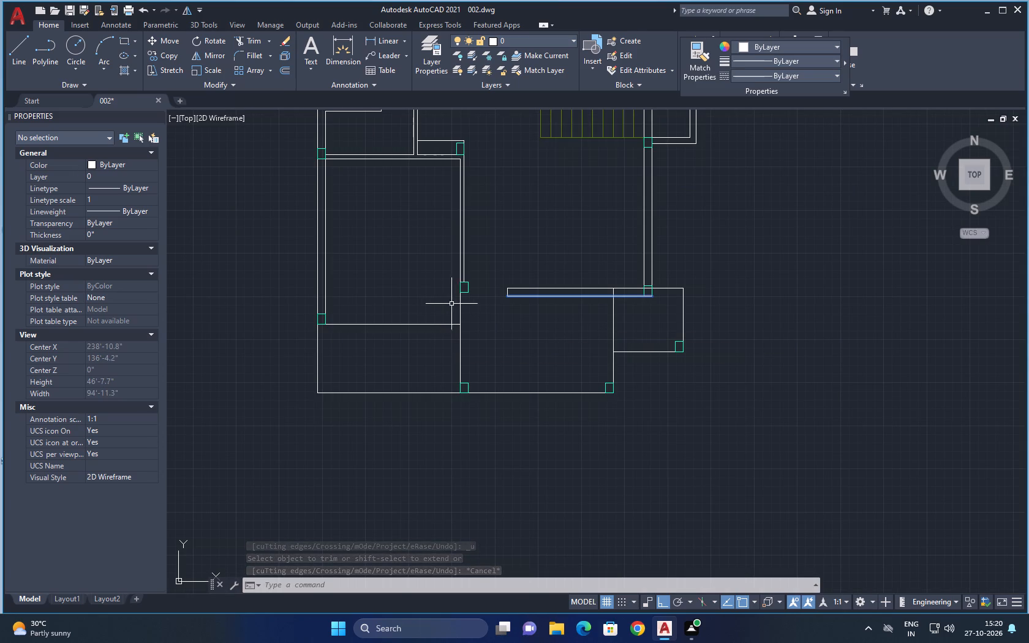
Draw a vertical line about 4'-3" long from the partition's top corner up to the horizontal wall beside the small rooms.
{"action": "middle_click_drag", "start_coordinate": [438, 239], "coordinate": [584, 396]}
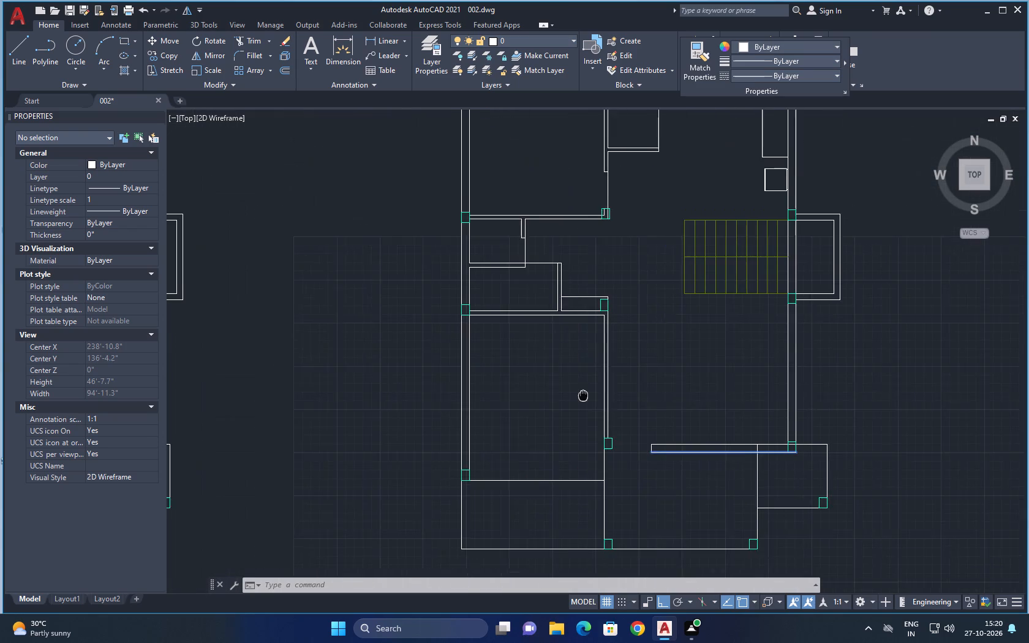
{"action": "middle_click_drag", "start_coordinate": [584, 396], "coordinate": [589, 397]}
{"action": "scroll", "coordinate": [551, 301], "scroll_direction": "up", "scroll_amount": 1}
{"action": "key", "text": "Escape"}
{"action": "key", "text": "Escape"}
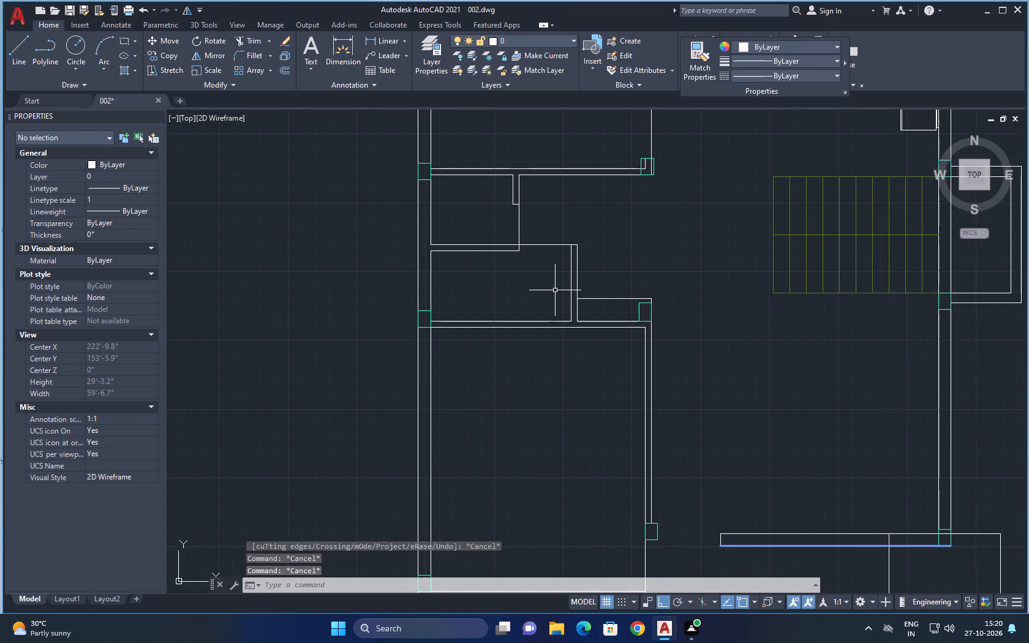
{"action": "type", "text": "l"}
{"action": "key", "text": "space"}
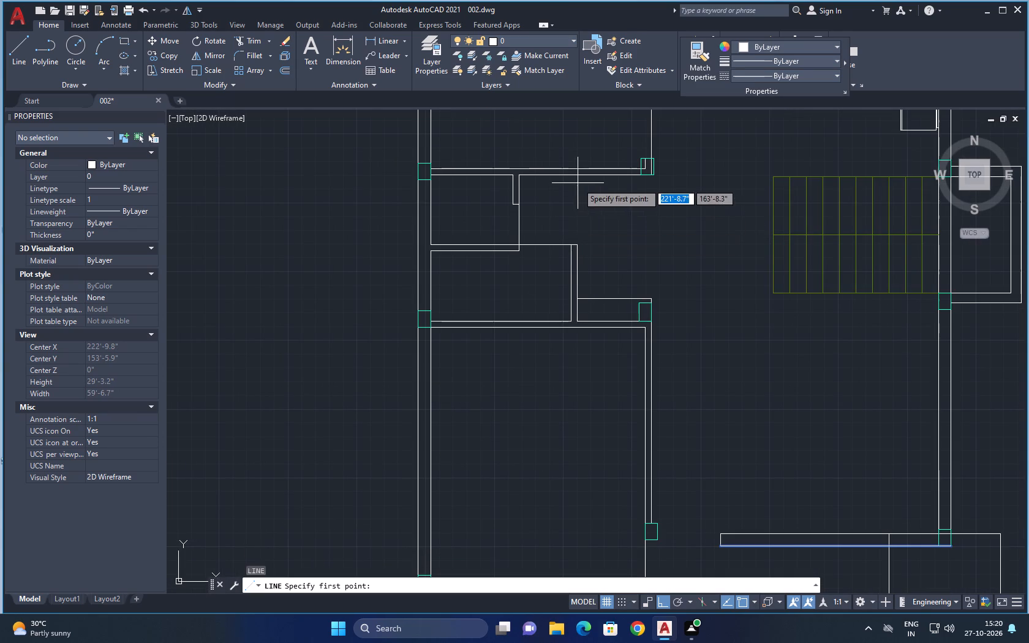
{"action": "left_click", "coordinate": [581, 244]}
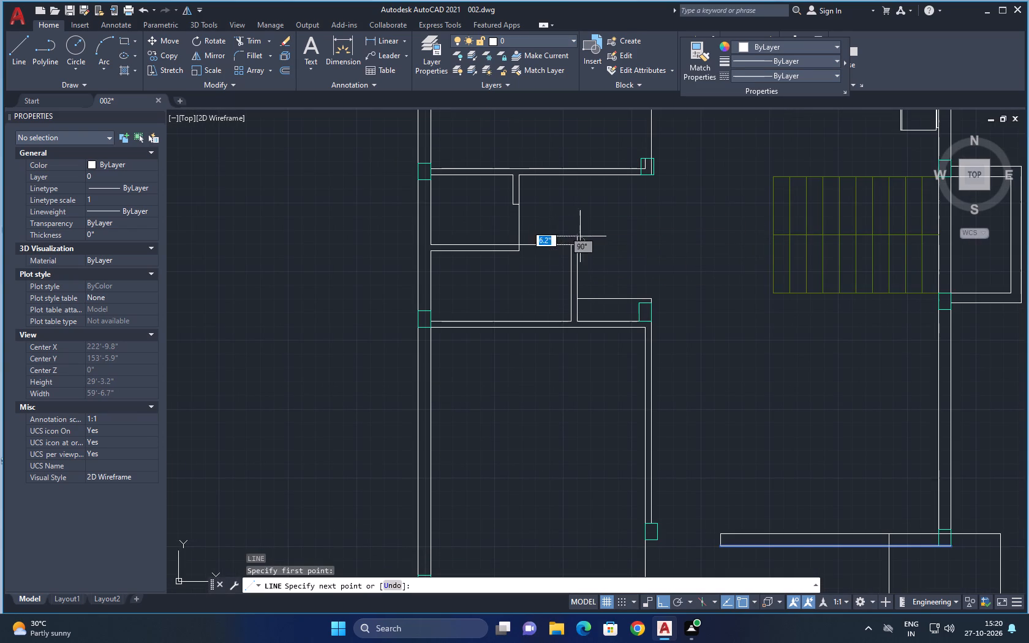
{"action": "left_click", "coordinate": [578, 175]}
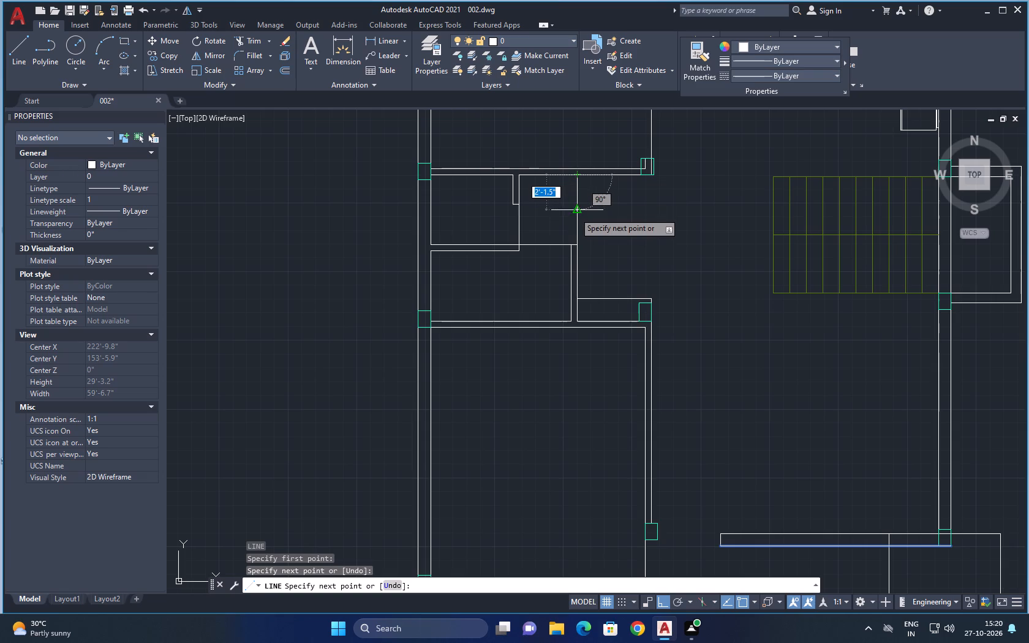
{"action": "key", "text": "Escape"}
Offset the new vertical line 4.5" to the left to form the second face of the partition.
{"action": "left_click", "coordinate": [578, 212]}
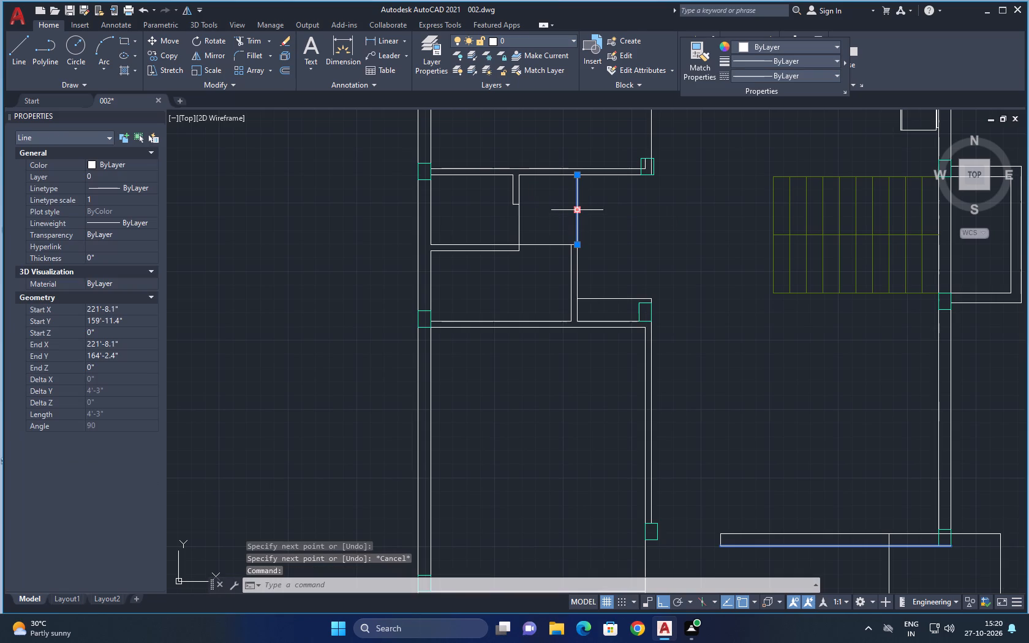
{"action": "type", "text": "o"}
{"action": "key", "text": "space"}
{"action": "key", "text": "4"}
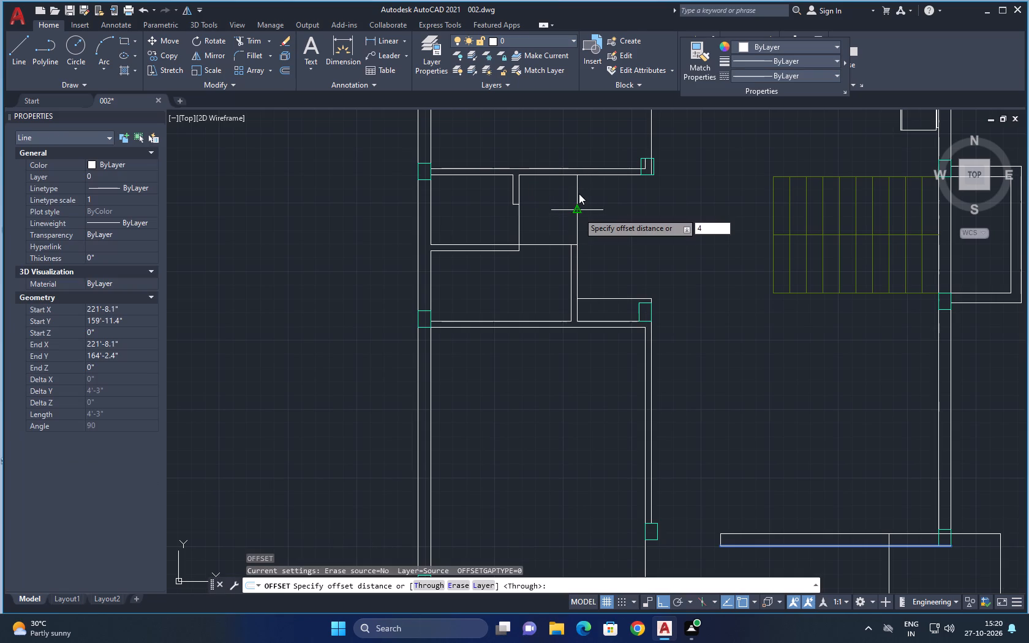
{"action": "key", "text": "period"}
{"action": "key", "text": "5"}
{"action": "key", "text": "shift+quotedbl"}
{"action": "key", "text": "Return"}
{"action": "left_click", "coordinate": [463, 223]}
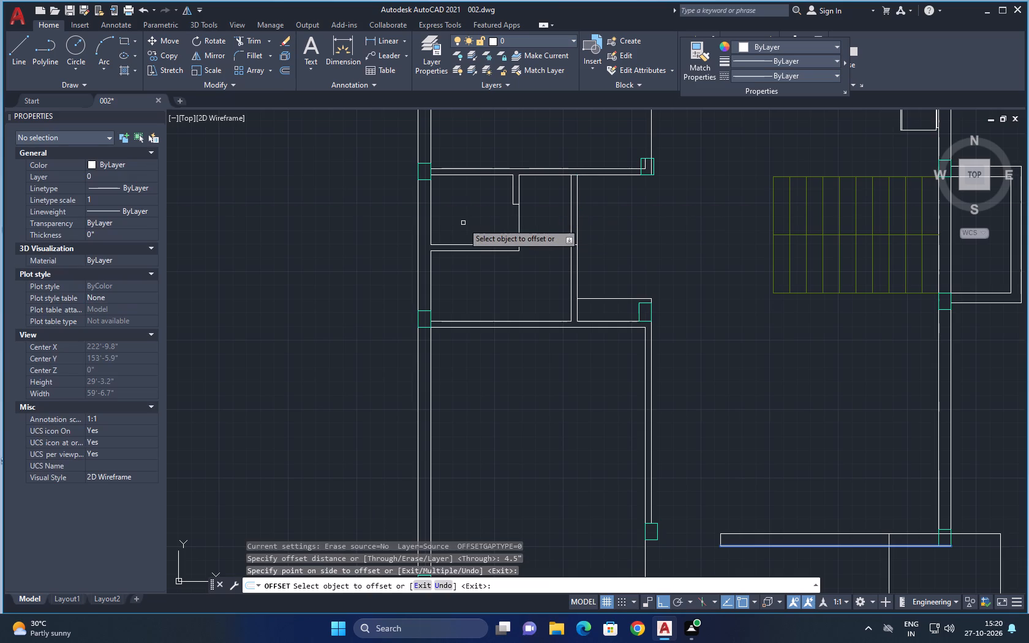
{"action": "key", "text": "Escape"}
{"action": "key", "text": "Escape"}
Erase the six lines of the old small-room partitions left of the new partition wall.
{"action": "left_click_drag", "start_coordinate": [546, 283], "coordinate": [528, 212]}
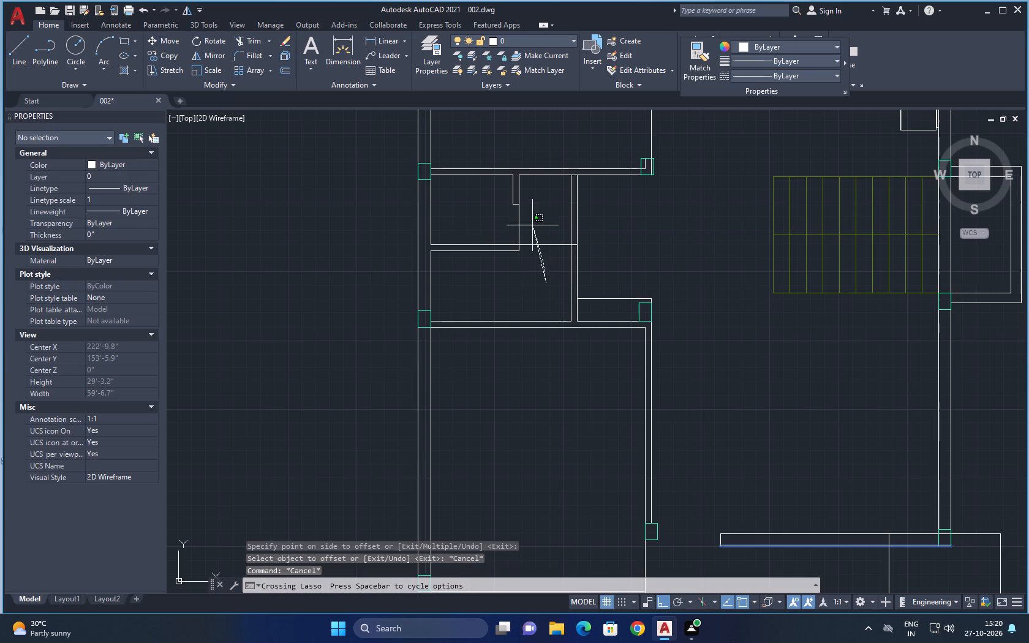
{"action": "left_click_drag", "start_coordinate": [528, 212], "coordinate": [437, 270]}
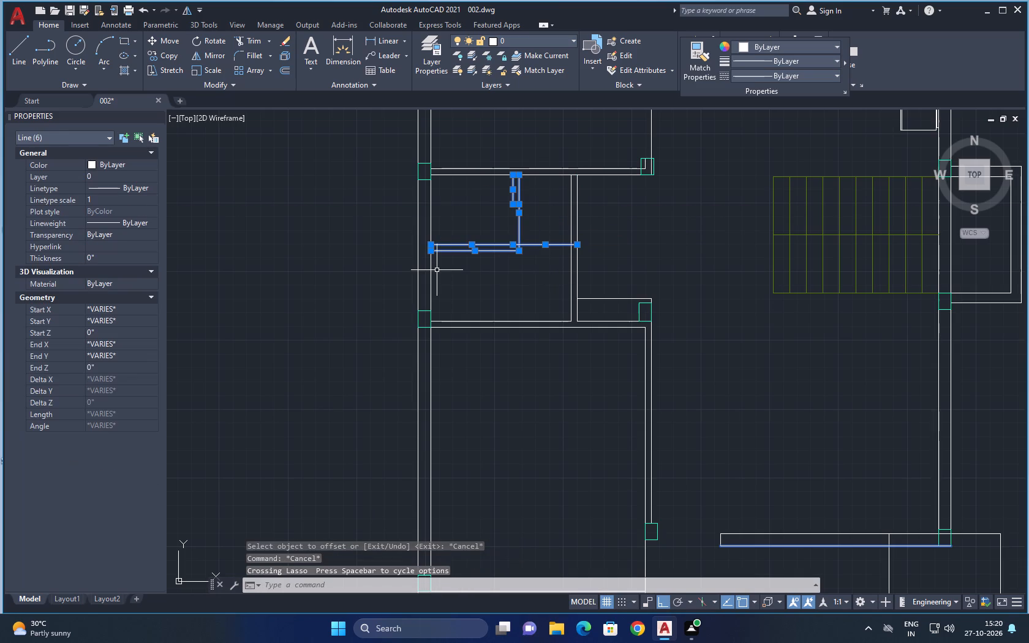
{"action": "key", "text": "Delete"}
Stretch the lower segment of the left wall's inner line upward 4.5" to close the gap left by the erased partition.
{"action": "scroll", "coordinate": [440, 257], "scroll_direction": "up", "scroll_amount": 4}
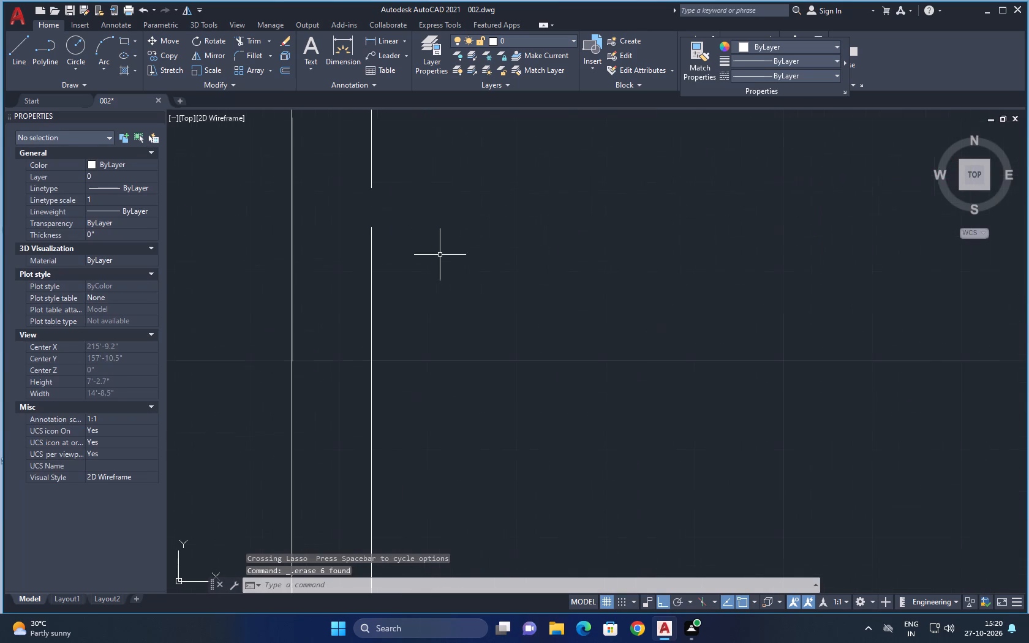
{"action": "left_click", "coordinate": [371, 247]}
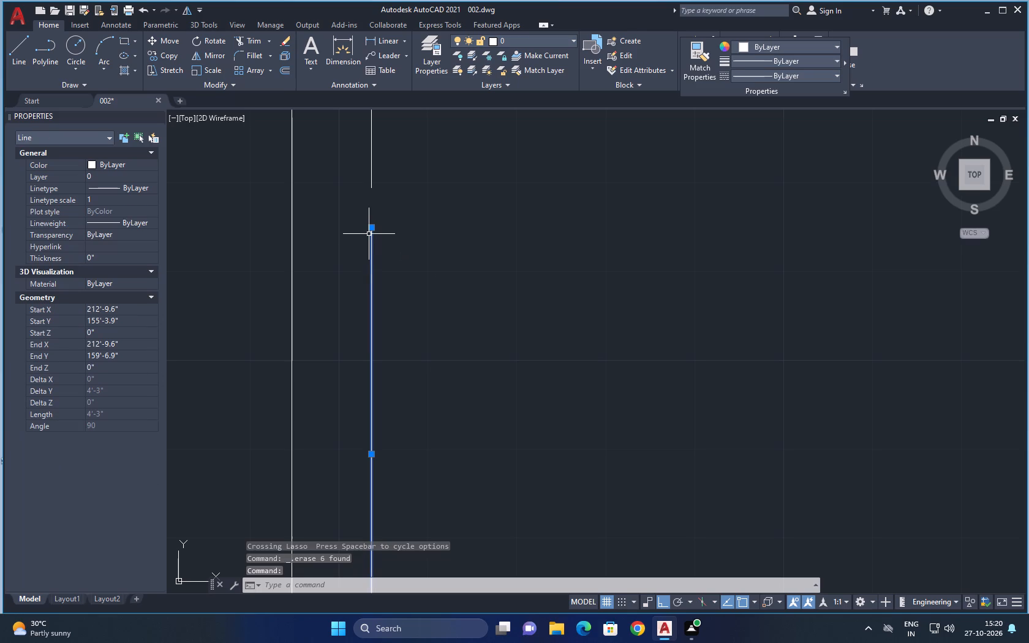
{"action": "left_click", "coordinate": [372, 229]}
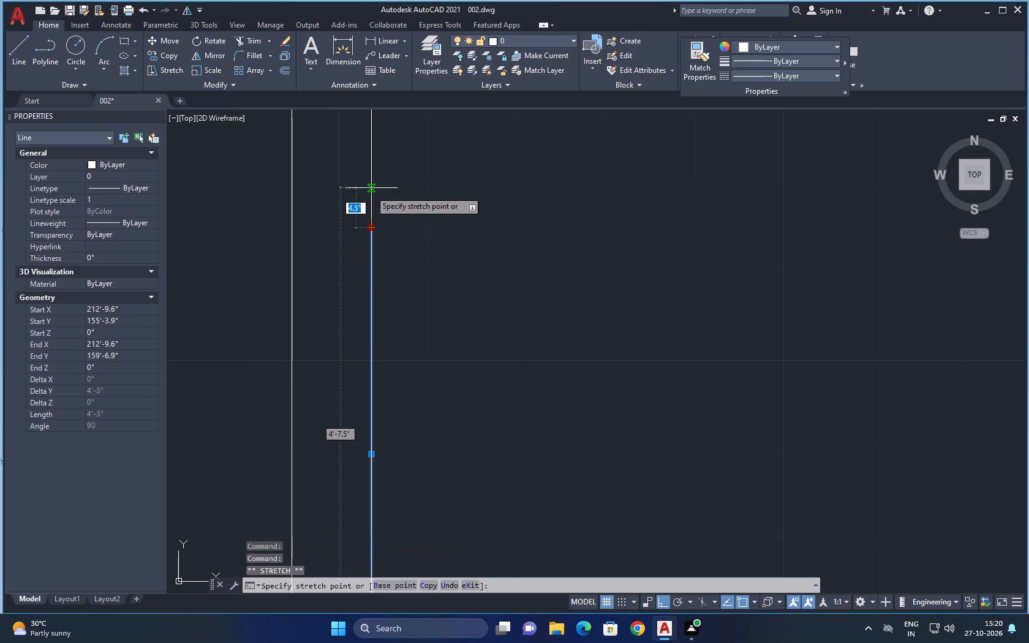
{"action": "left_click", "coordinate": [370, 190]}
{"action": "key", "text": "Escape"}
{"action": "scroll", "coordinate": [370, 190], "scroll_direction": "down", "scroll_amount": 3}
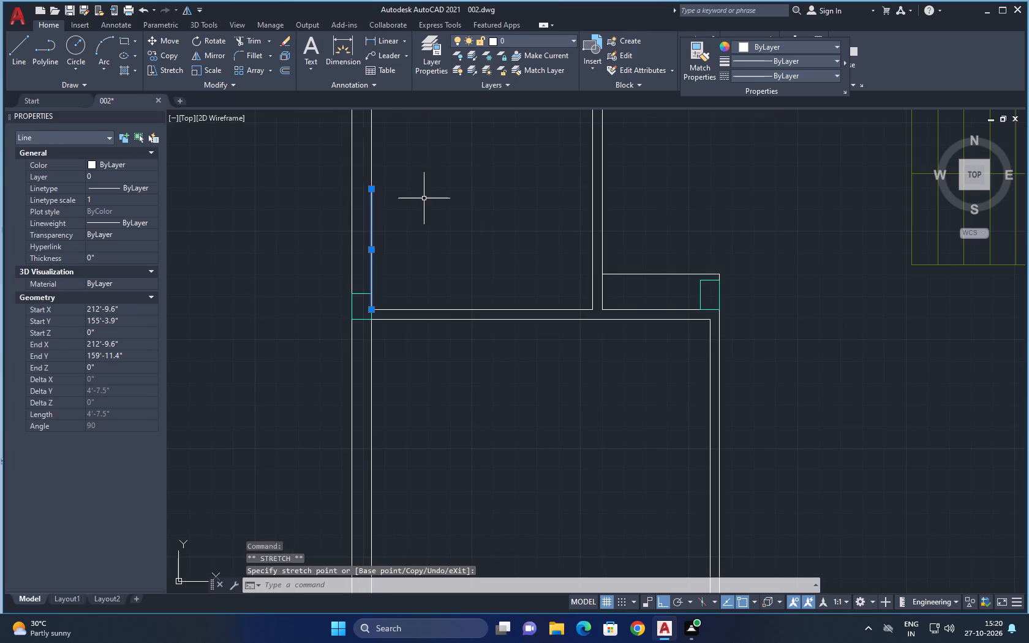
{"action": "key", "text": "Escape"}
Stretch the left segment of the top wall's lower line rightward to close the gap left by the erased partition.
{"action": "scroll", "coordinate": [426, 198], "scroll_direction": "down", "scroll_amount": 2}
{"action": "middle_click_drag", "start_coordinate": [426, 198], "coordinate": [428, 257]}
{"action": "scroll", "coordinate": [445, 213], "scroll_direction": "up", "scroll_amount": 4}
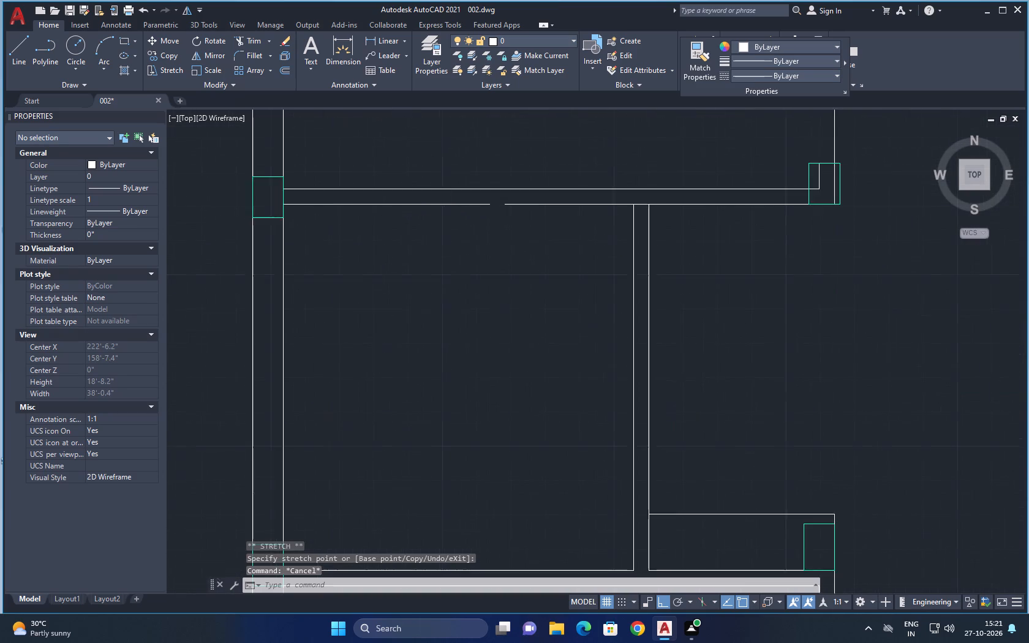
{"action": "scroll", "coordinate": [446, 212], "scroll_direction": "up", "scroll_amount": 1}
{"action": "middle_click_drag", "start_coordinate": [524, 211], "coordinate": [374, 247]}
{"action": "left_click", "coordinate": [392, 227]}
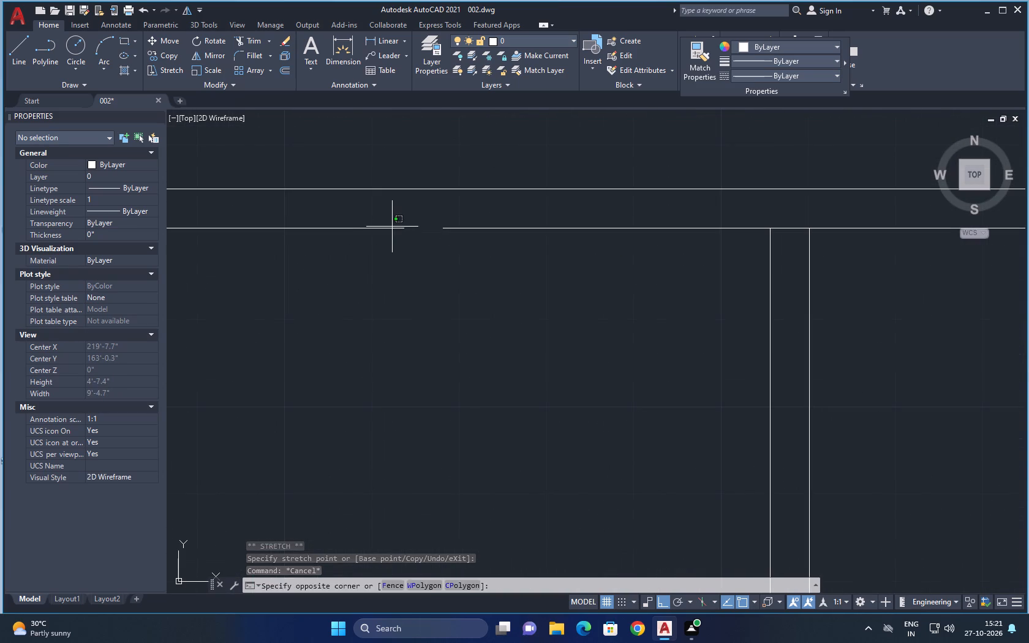
{"action": "key", "text": "Escape"}
{"action": "left_click", "coordinate": [396, 227]}
{"action": "left_click", "coordinate": [399, 228]}
{"action": "key", "text": "Escape"}
{"action": "key", "text": "Escape"}
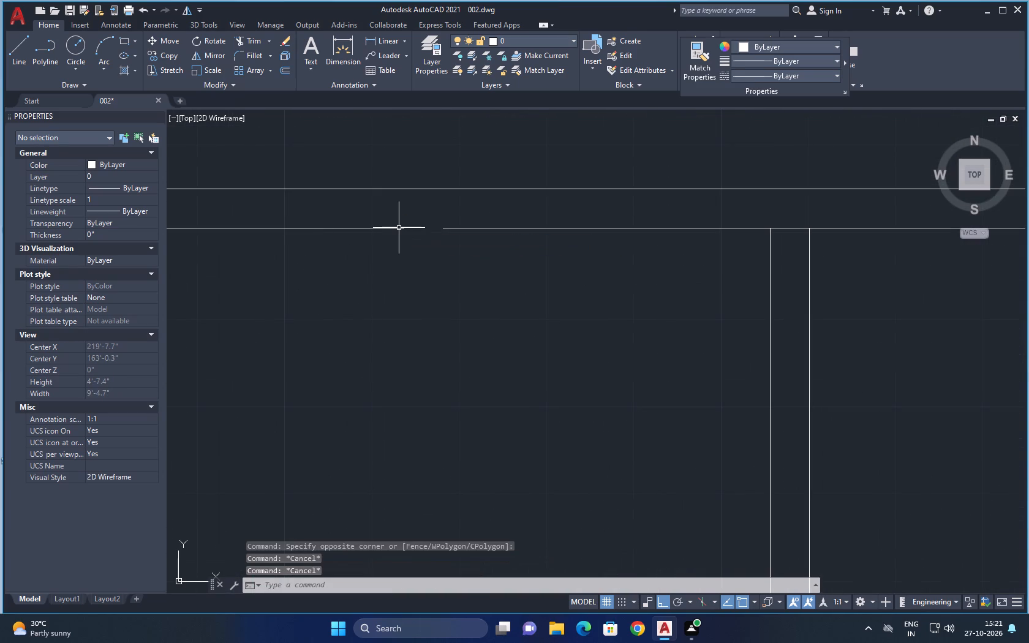
{"action": "left_click", "coordinate": [401, 230]}
{"action": "left_click", "coordinate": [404, 227]}
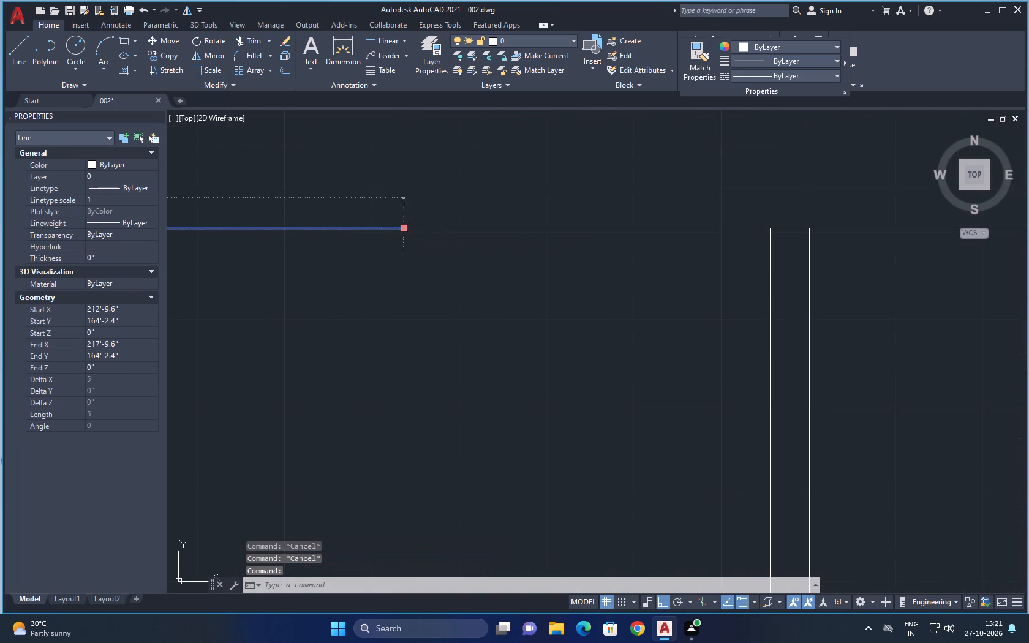
{"action": "left_click", "coordinate": [442, 228]}
{"action": "key", "text": "Escape"}
{"action": "key", "text": "Escape"}
{"action": "scroll", "coordinate": [434, 282], "scroll_direction": "down", "scroll_amount": 3}
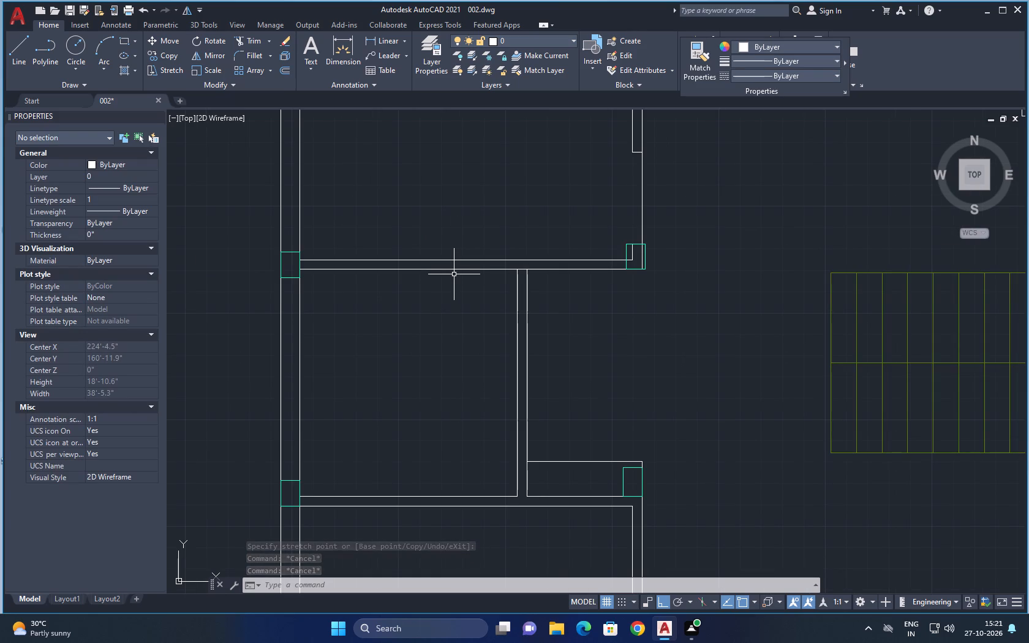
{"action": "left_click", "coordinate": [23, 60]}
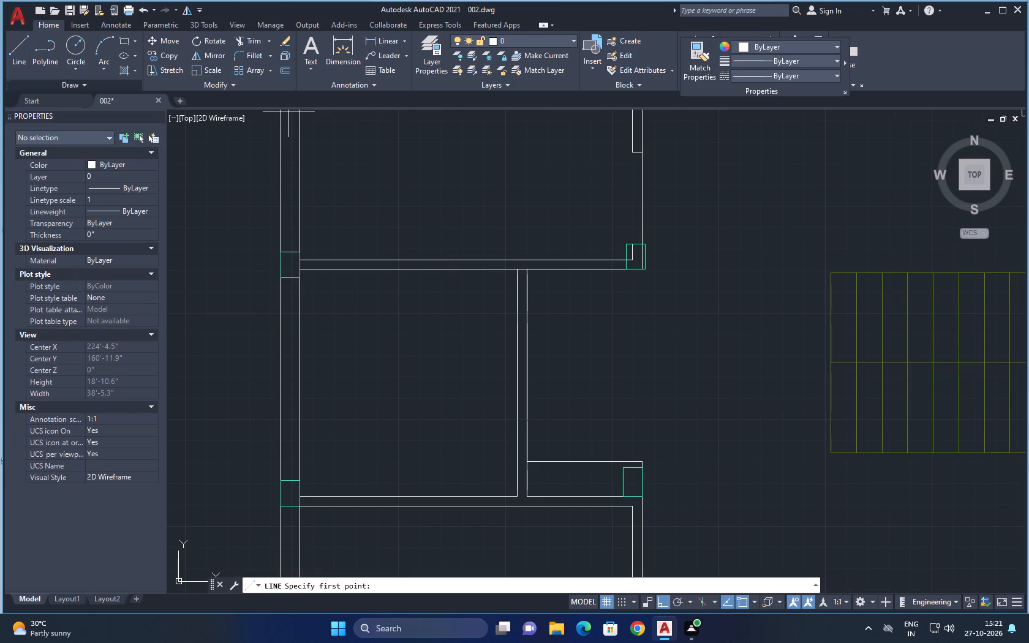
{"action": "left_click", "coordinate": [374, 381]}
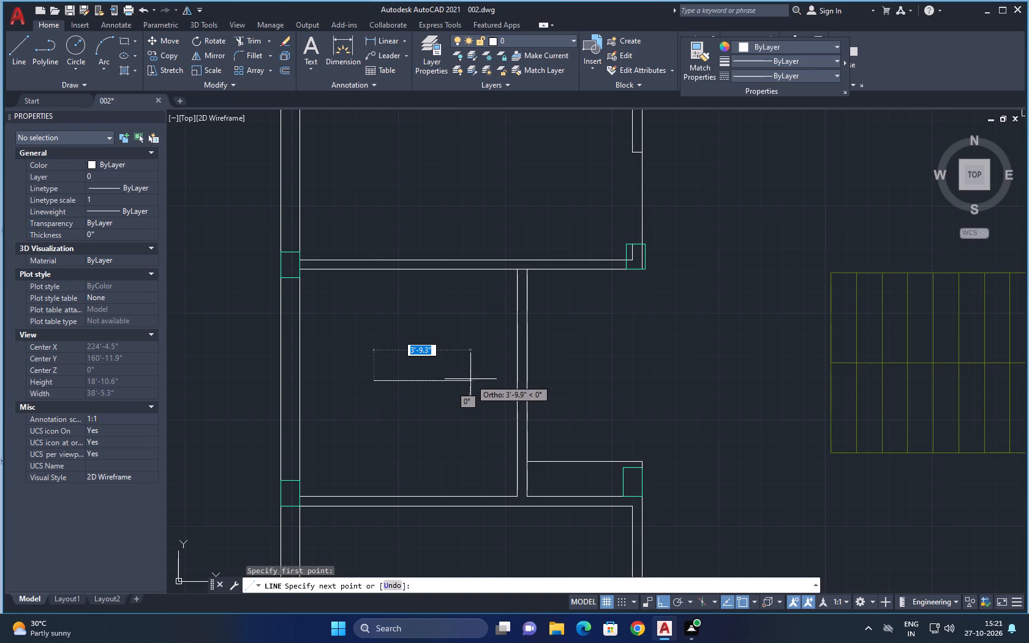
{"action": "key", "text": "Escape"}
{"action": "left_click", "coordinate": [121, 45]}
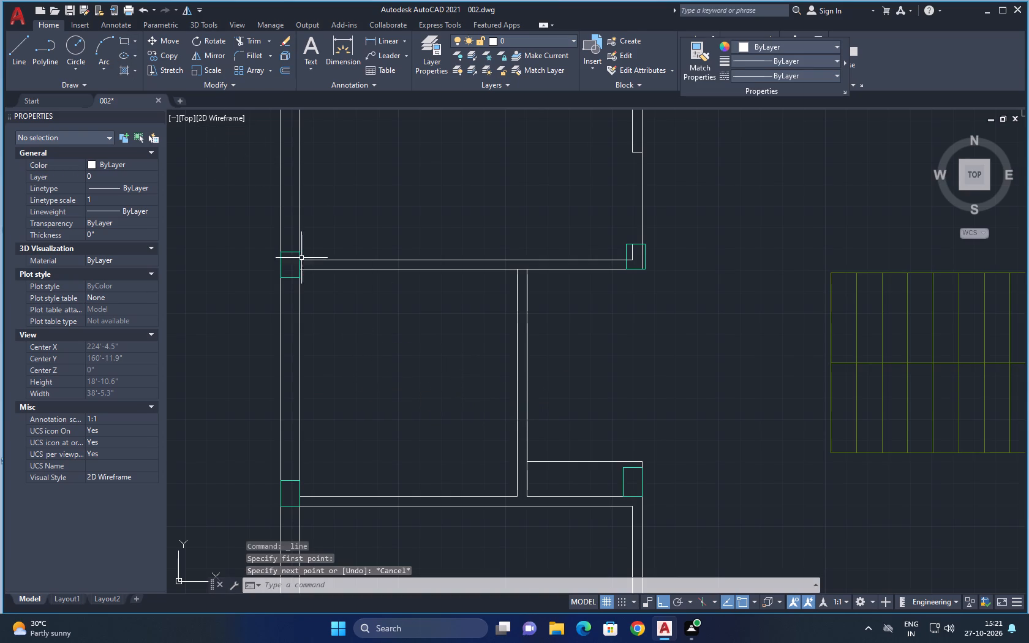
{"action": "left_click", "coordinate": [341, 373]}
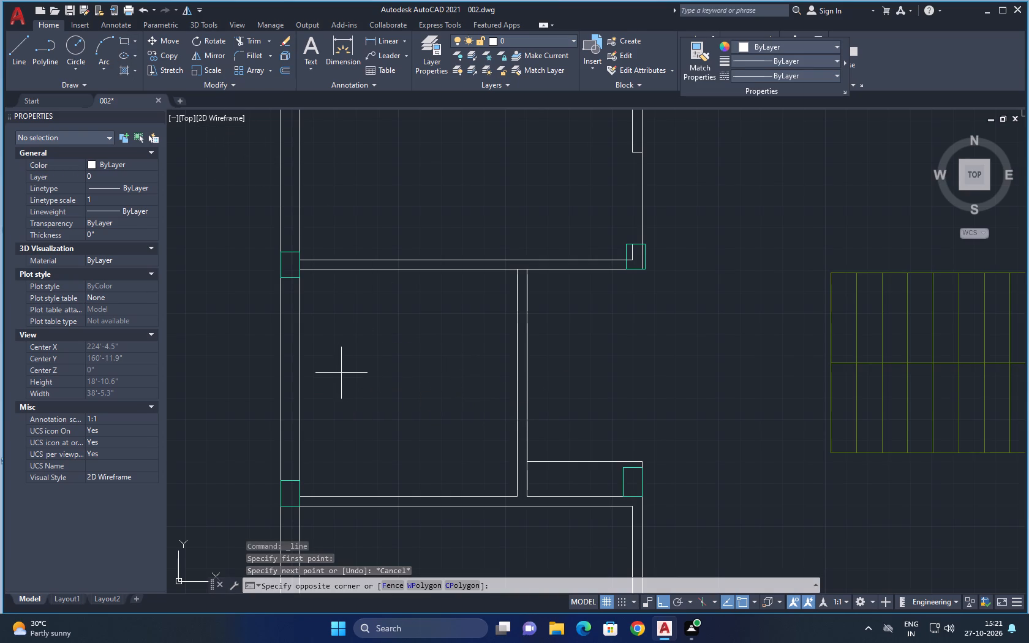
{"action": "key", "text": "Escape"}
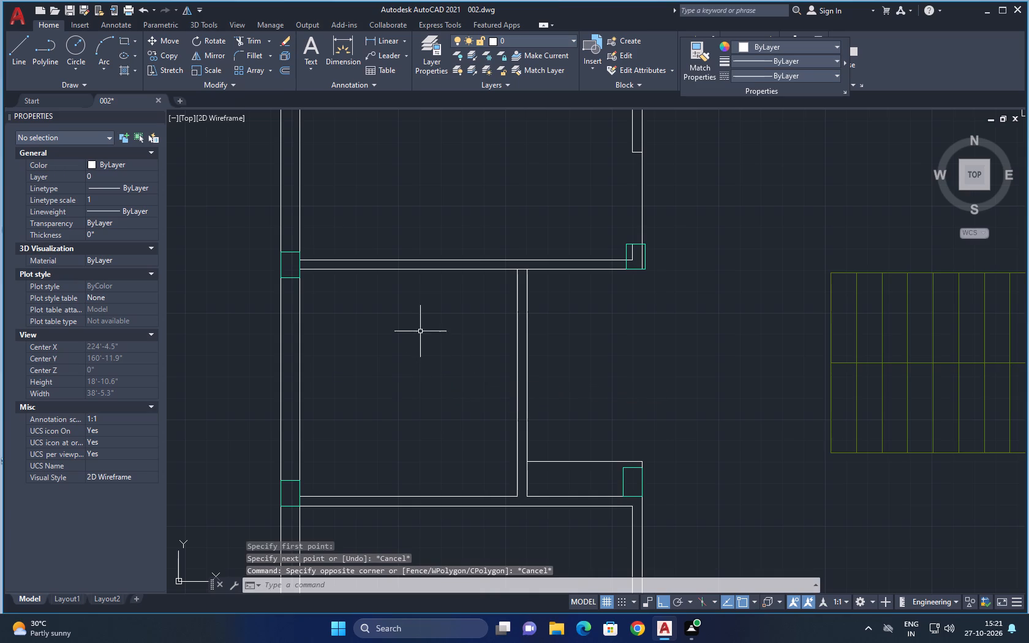
Draw a thin horizontal rectangle about 5'-1" by 3" in the middle of the merged room.
{"action": "left_click", "coordinate": [121, 40]}
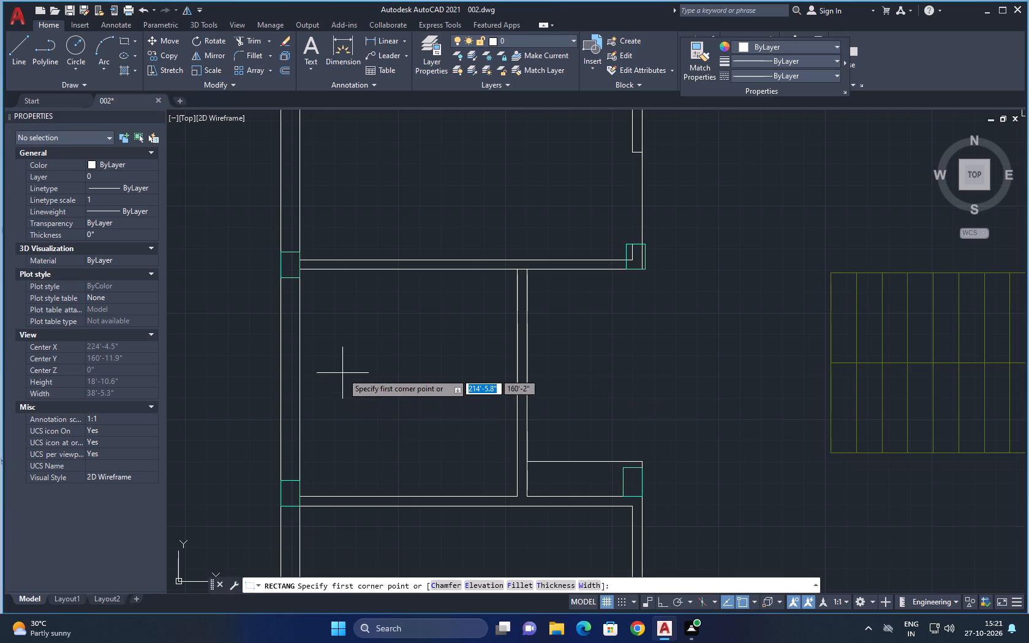
{"action": "left_click", "coordinate": [345, 376]}
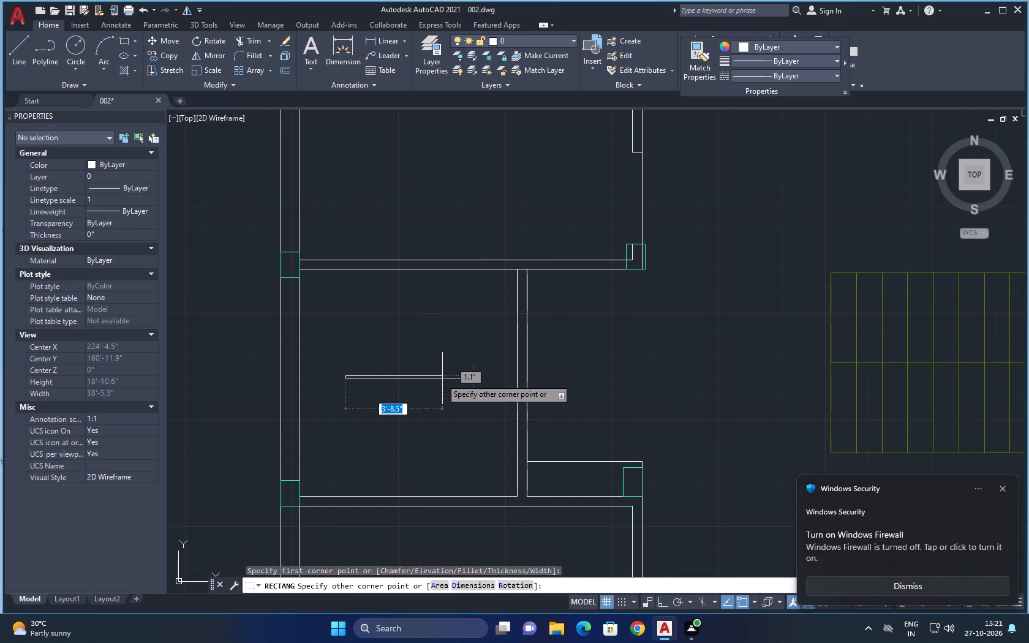
{"action": "left_click", "coordinate": [477, 382]}
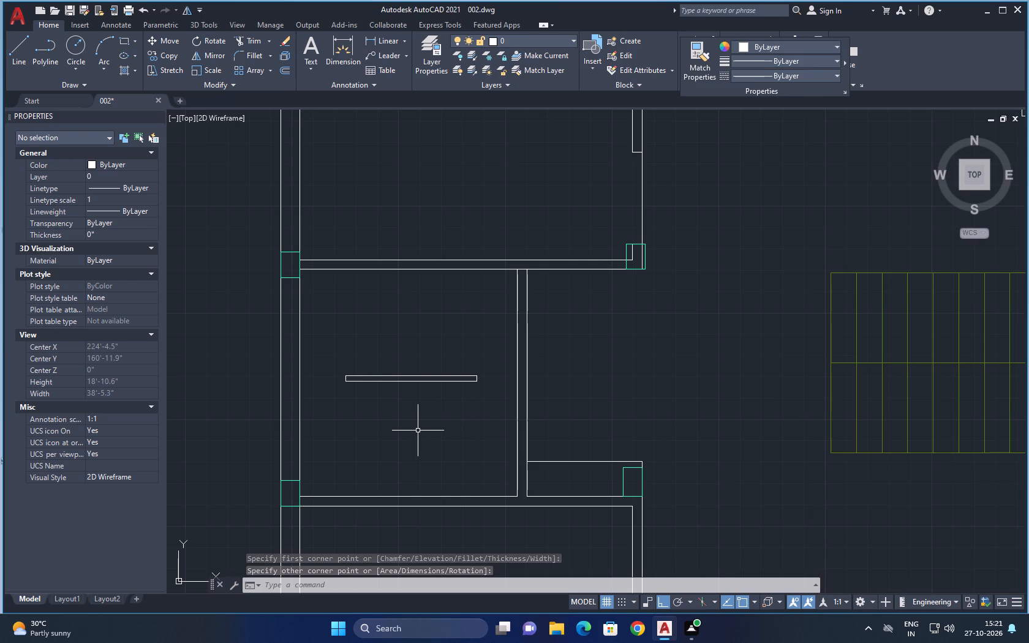
{"action": "key", "text": "Escape"}
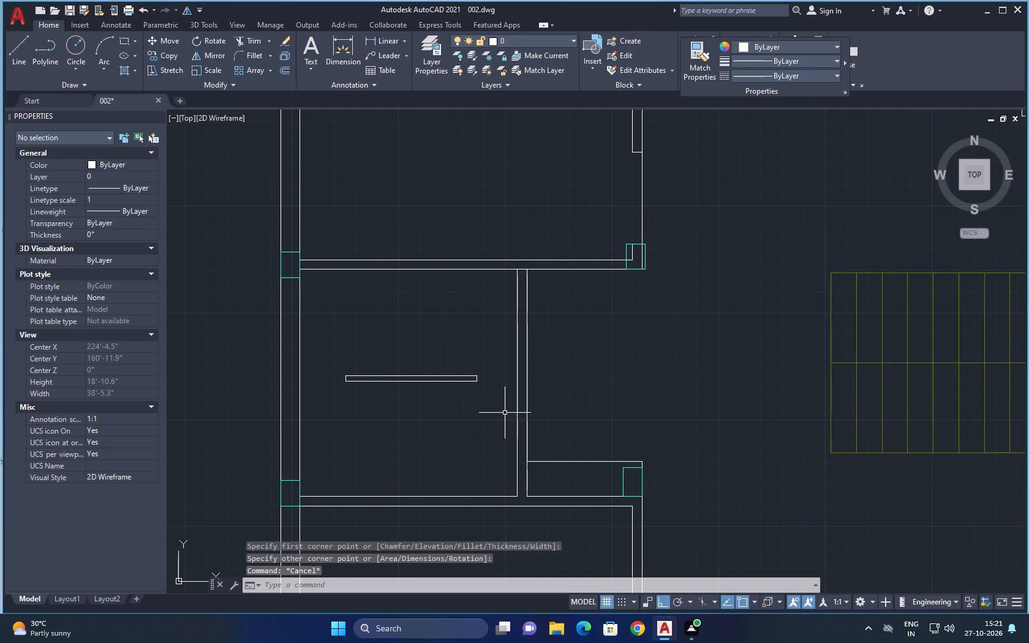
{"action": "key", "text": "Escape"}
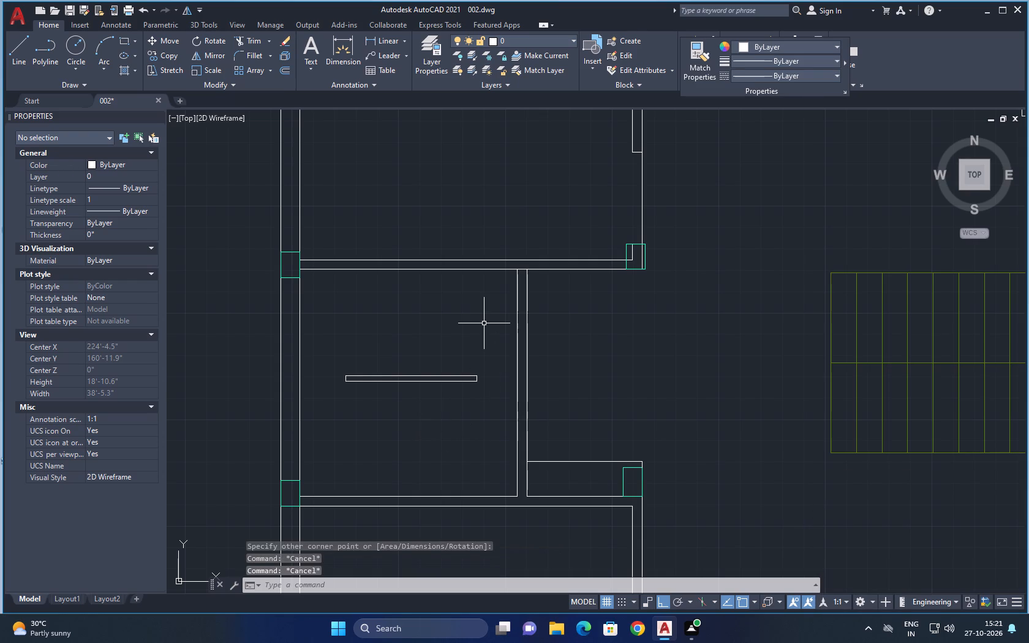
Draw connected lines up across the top wall left of the partition, over to the partition's right face, and back down along it.
{"action": "type", "text": "l"}
{"action": "key", "text": "space"}
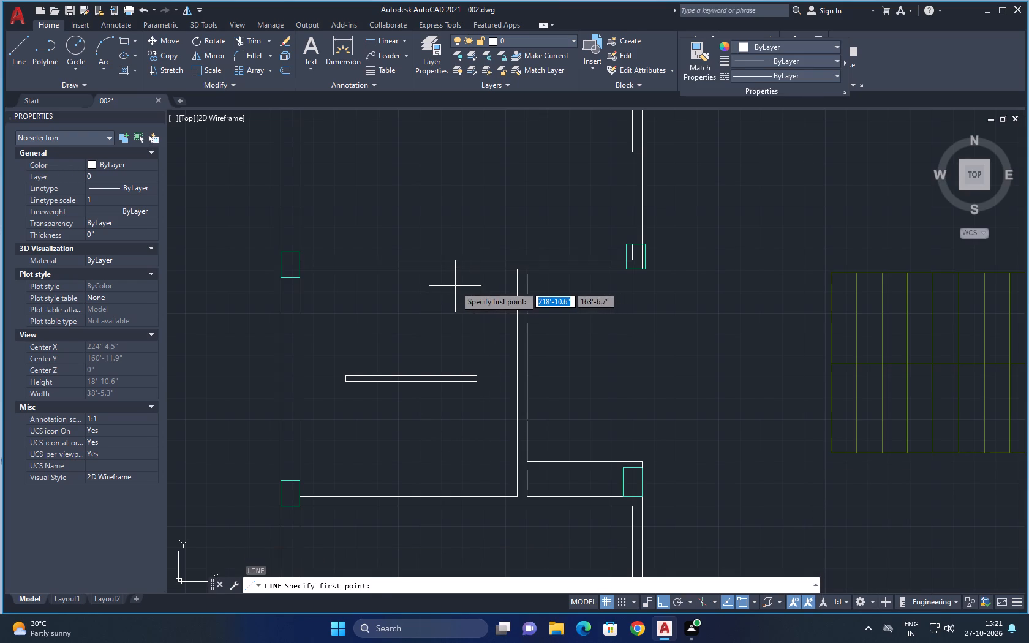
{"action": "left_click_drag", "start_coordinate": [460, 285], "coordinate": [464, 241]}
{"action": "left_click", "coordinate": [464, 241]}
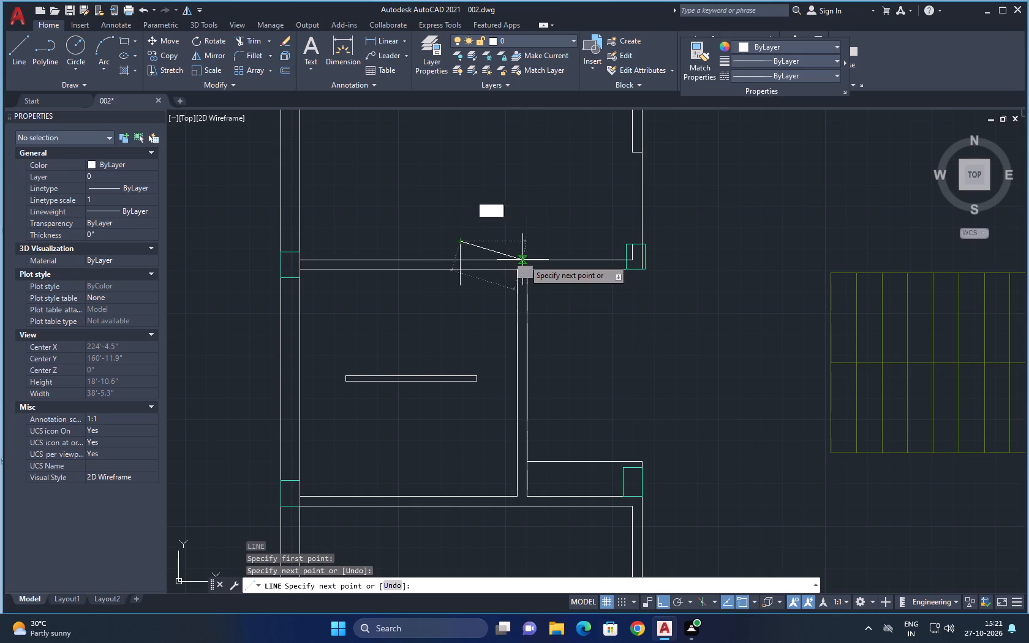
{"action": "left_click", "coordinate": [532, 236]}
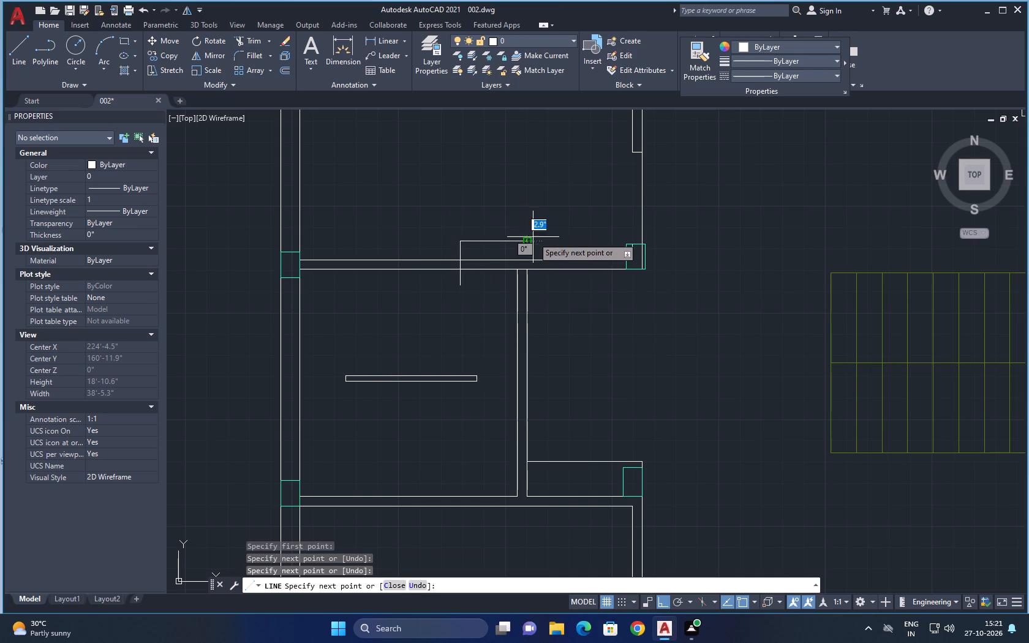
{"action": "left_click", "coordinate": [532, 263]}
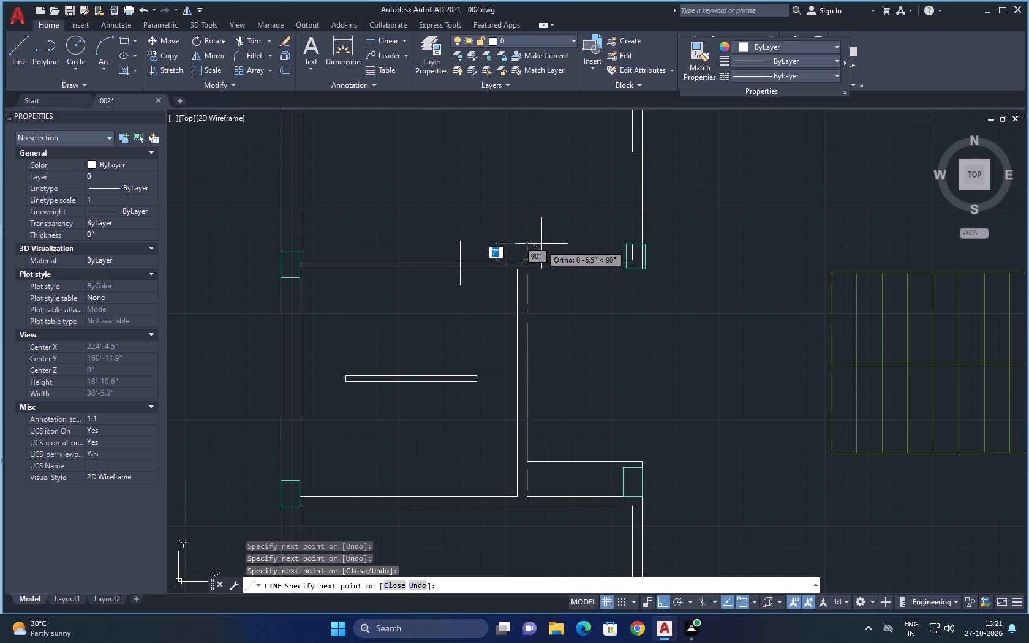
{"action": "left_click", "coordinate": [532, 293]}
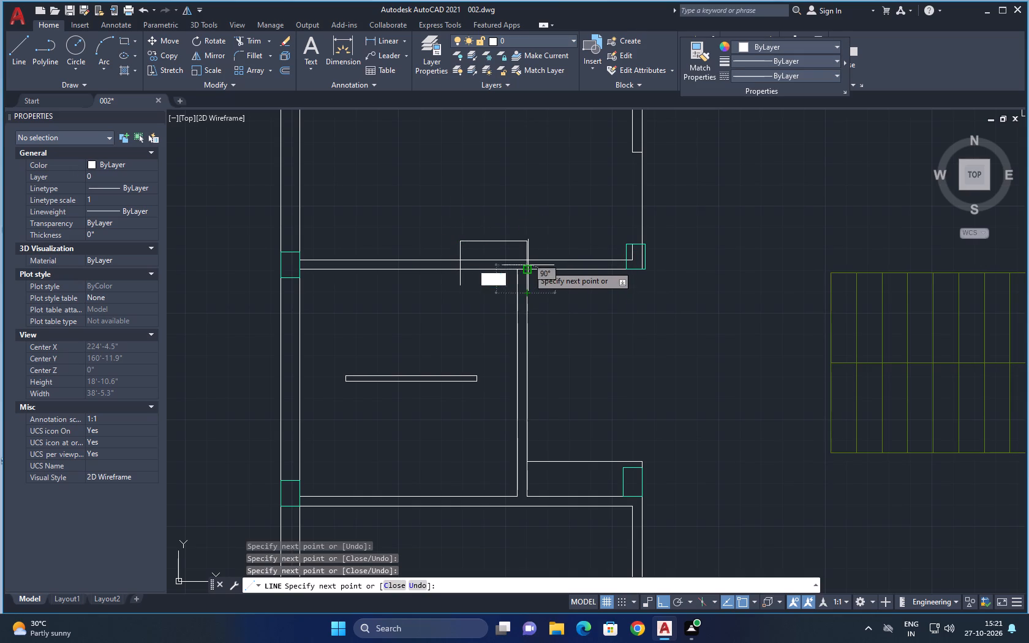
{"action": "key", "text": "Escape"}
Stretch the upper end of the partition's left face line upward past the top wall.
{"action": "left_click", "coordinate": [519, 282]}
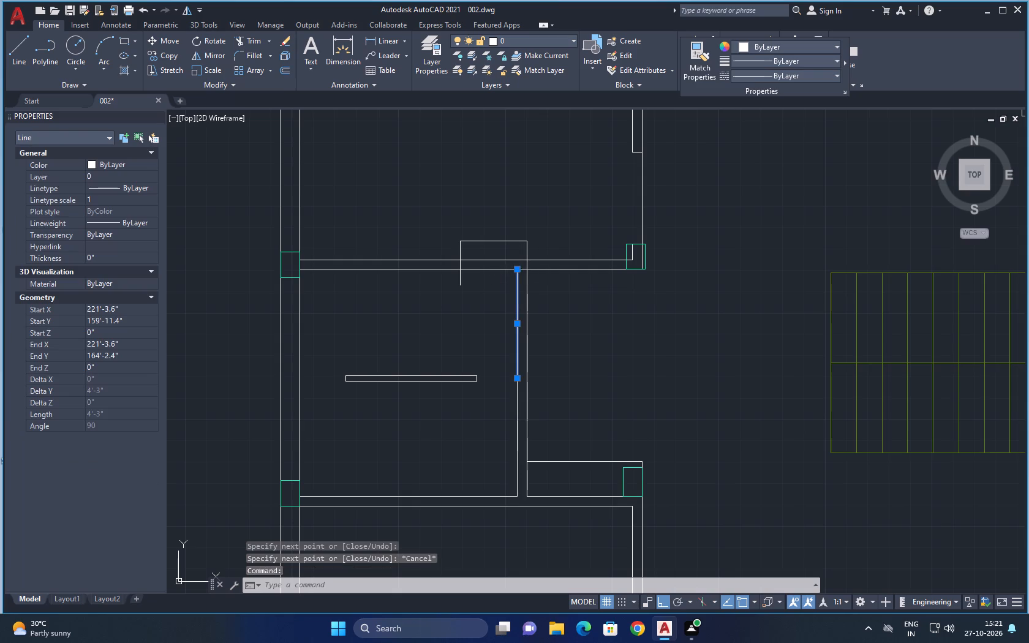
{"action": "left_click", "coordinate": [519, 269]}
{"action": "left_click", "coordinate": [524, 170]}
{"action": "key", "text": "Escape"}
{"action": "key", "text": "Escape"}
Trim the new vertical line's tail below the top wall and the wall's lower line between that vertical and the partition.
{"action": "type", "text": "tr"}
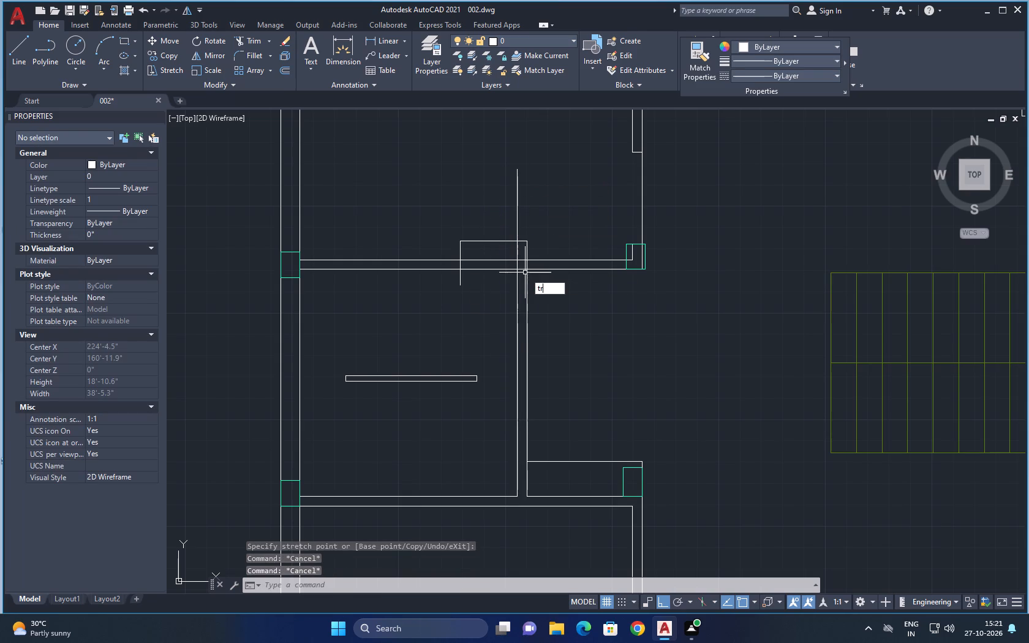
{"action": "key", "text": "space"}
{"action": "left_click_drag", "start_coordinate": [483, 282], "coordinate": [428, 281]}
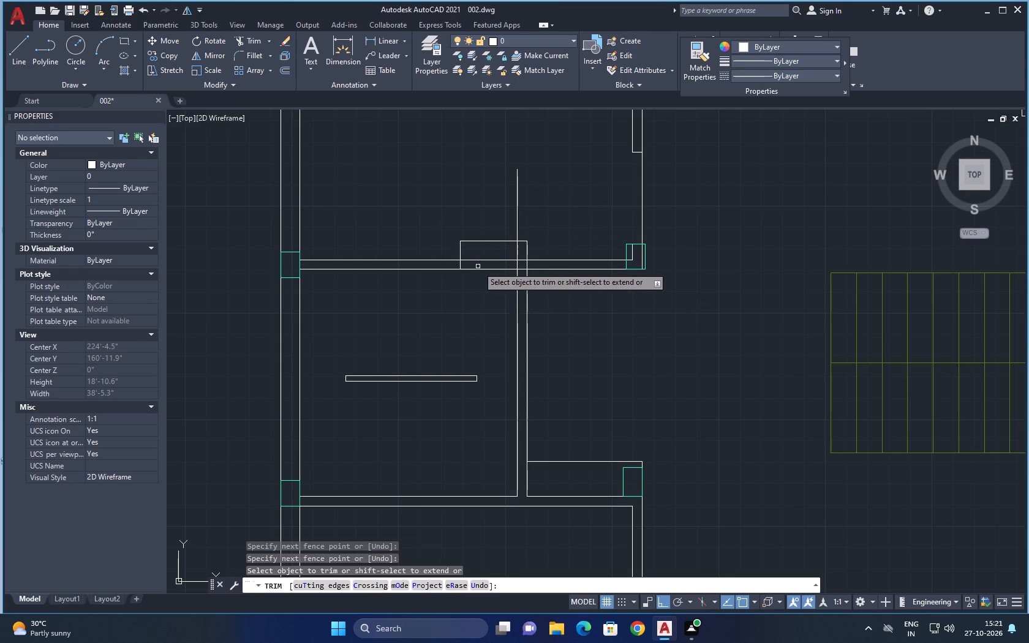
{"action": "left_click", "coordinate": [481, 268]}
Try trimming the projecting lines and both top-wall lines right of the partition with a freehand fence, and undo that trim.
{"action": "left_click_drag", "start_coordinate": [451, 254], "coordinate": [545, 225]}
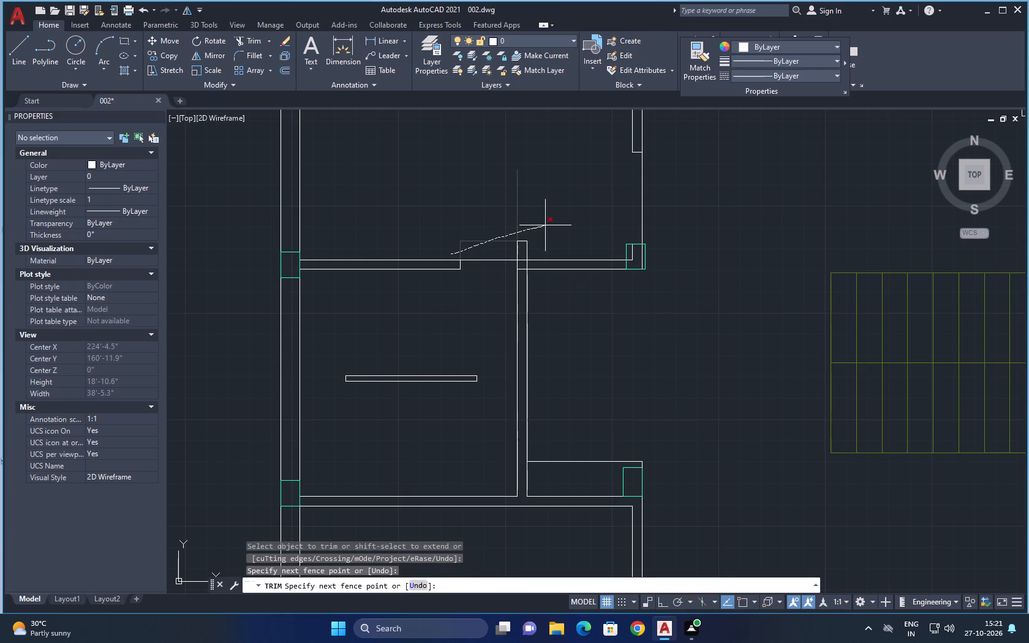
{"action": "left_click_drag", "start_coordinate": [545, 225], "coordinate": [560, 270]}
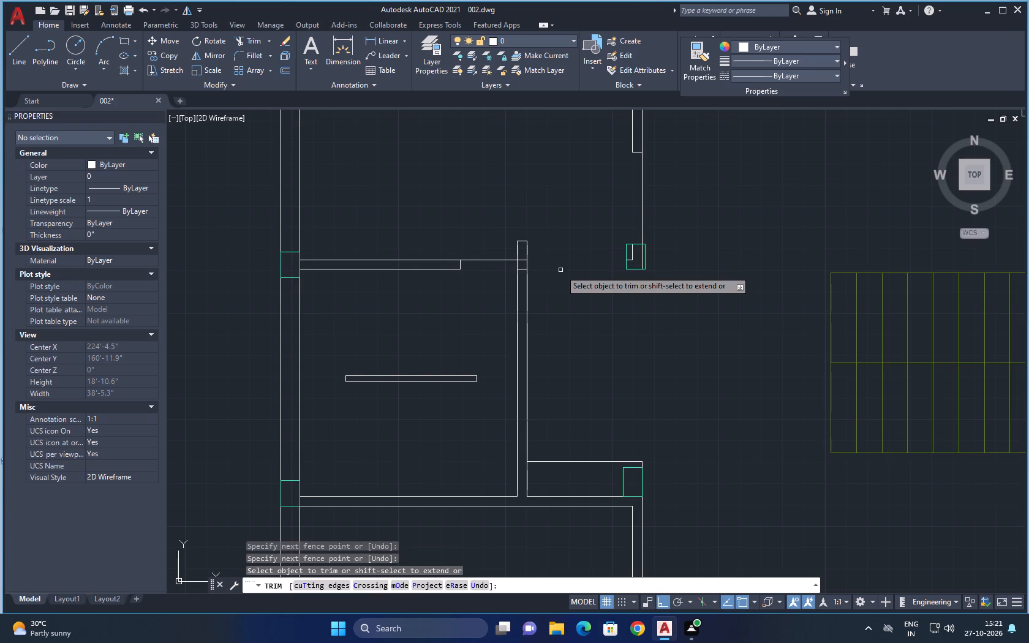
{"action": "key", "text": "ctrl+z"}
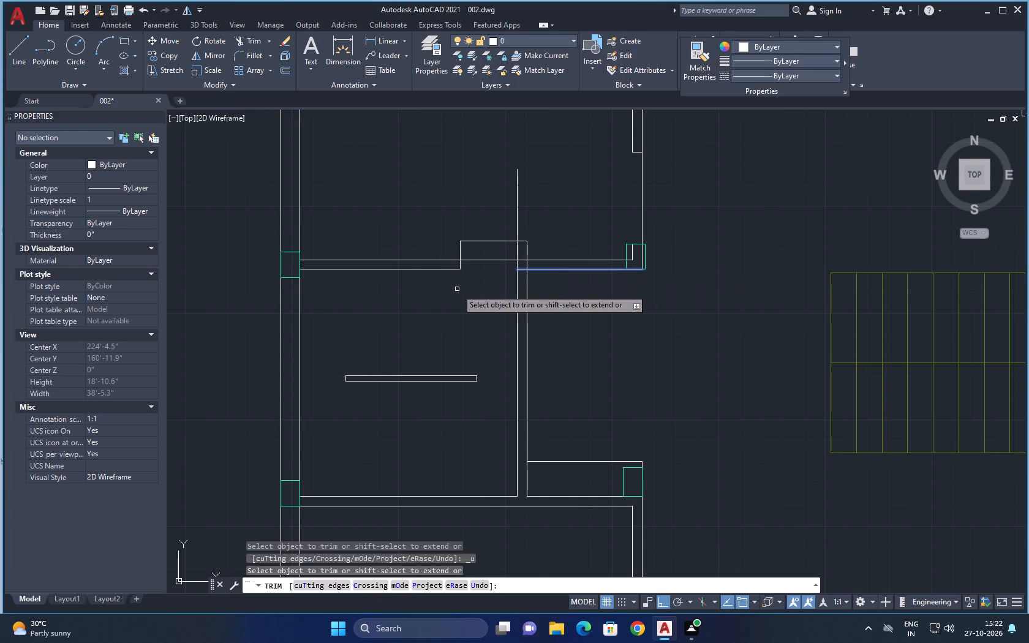
Trim the lines projecting above the top wall and the wall's upper line between the partition and the corner column.
{"action": "left_click_drag", "start_coordinate": [450, 250], "coordinate": [580, 222]}
{"action": "left_click_drag", "start_coordinate": [563, 222], "coordinate": [501, 238]}
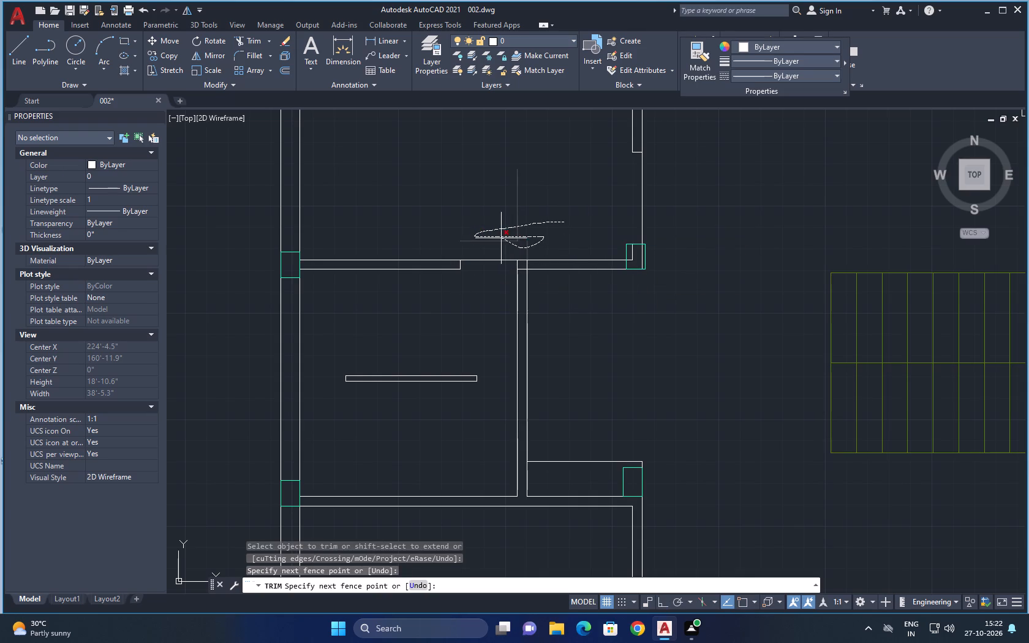
{"action": "left_click_drag", "start_coordinate": [501, 238], "coordinate": [501, 238]}
{"action": "left_click_drag", "start_coordinate": [581, 249], "coordinate": [582, 262]}
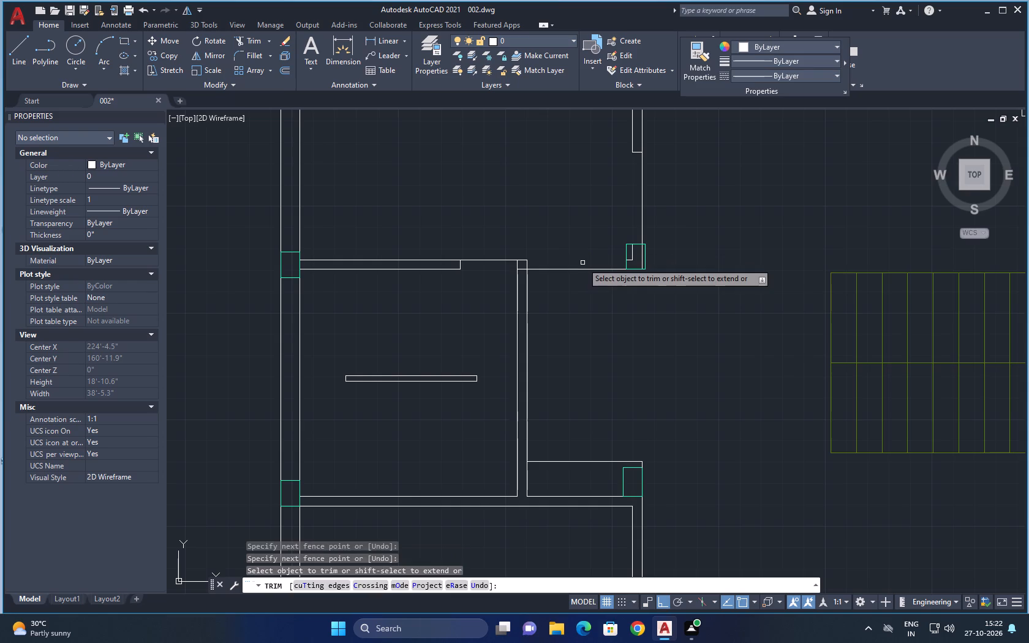
{"action": "key", "text": "Escape"}
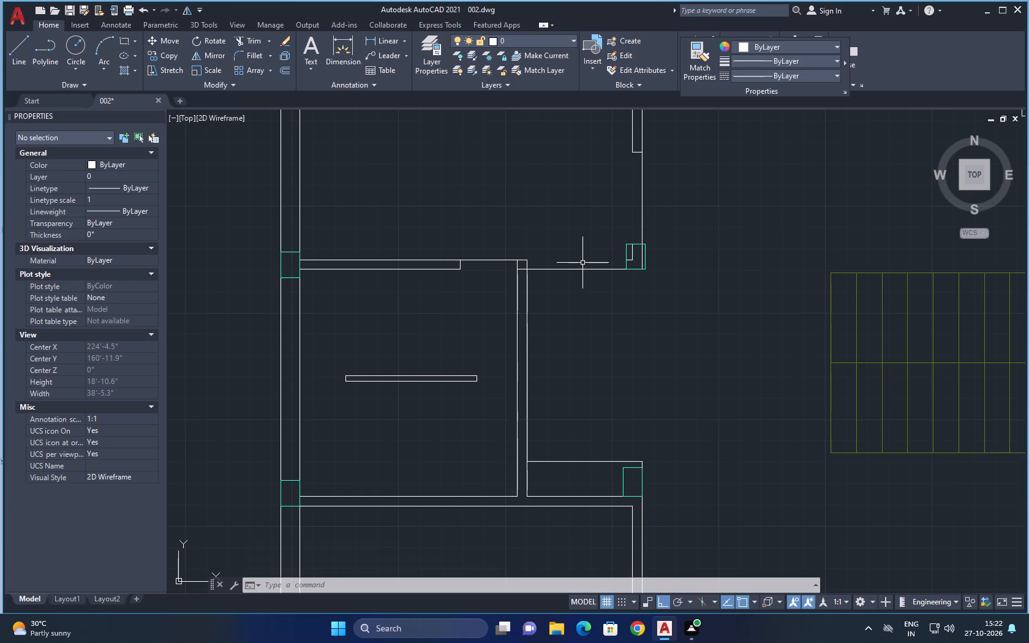
Erase the two short leftover wall lines inside the column at the top wall's right end.
{"action": "left_click", "coordinate": [630, 263]}
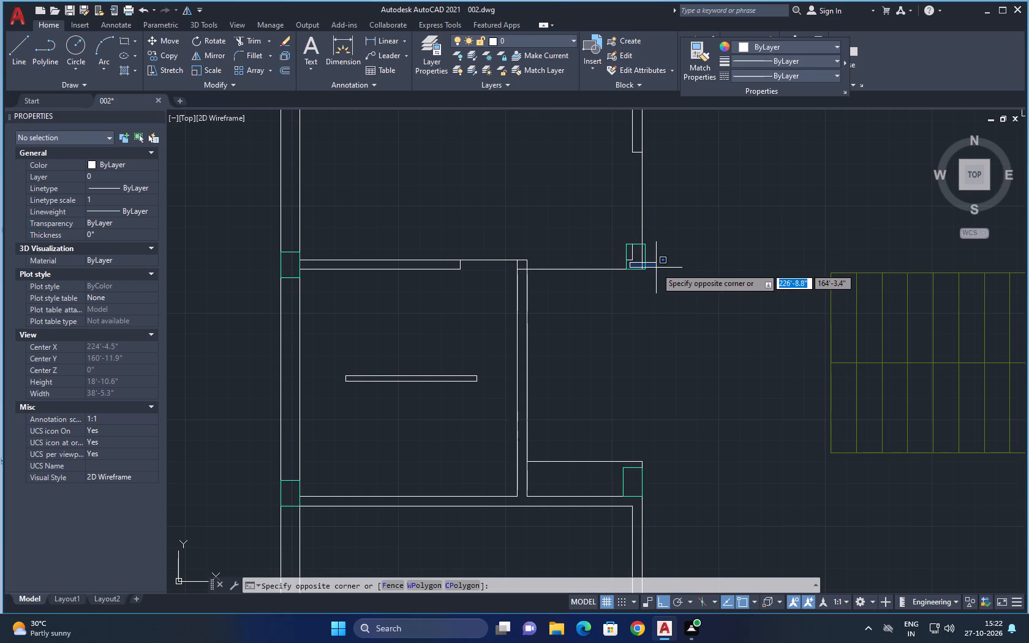
{"action": "key", "text": "Escape"}
{"action": "key", "text": "Escape"}
{"action": "scroll", "coordinate": [635, 257], "scroll_direction": "up", "scroll_amount": 3}
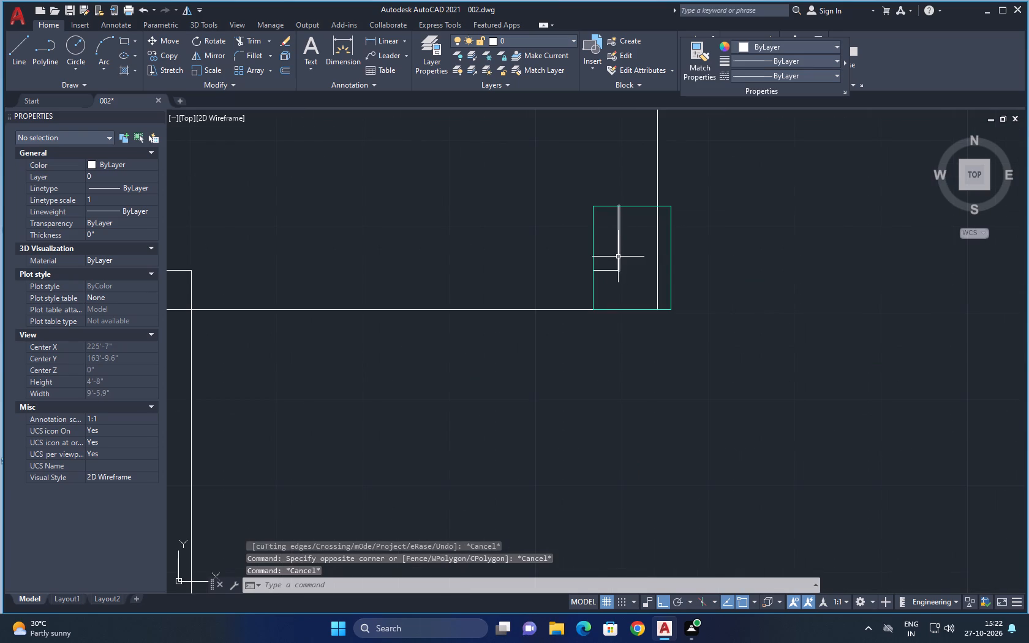
{"action": "left_click", "coordinate": [618, 257]}
{"action": "key", "text": "Delete"}
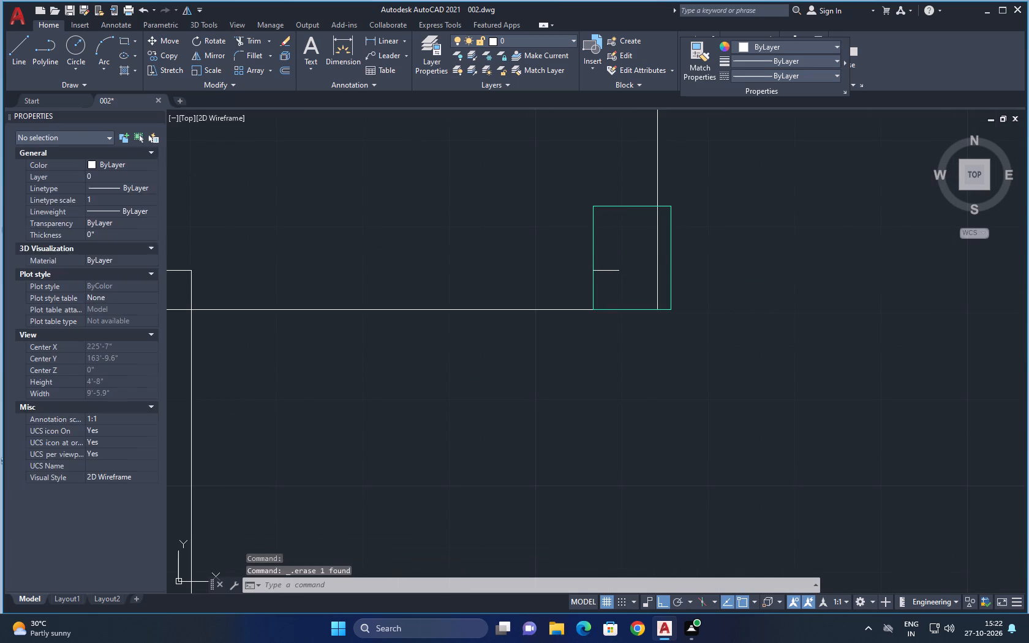
{"action": "left_click", "coordinate": [614, 272]}
{"action": "key", "text": "Delete"}
Shorten the right wall's outer line by stretching its lower end up 1' to the column's top edge.
{"action": "left_click", "coordinate": [656, 283]}
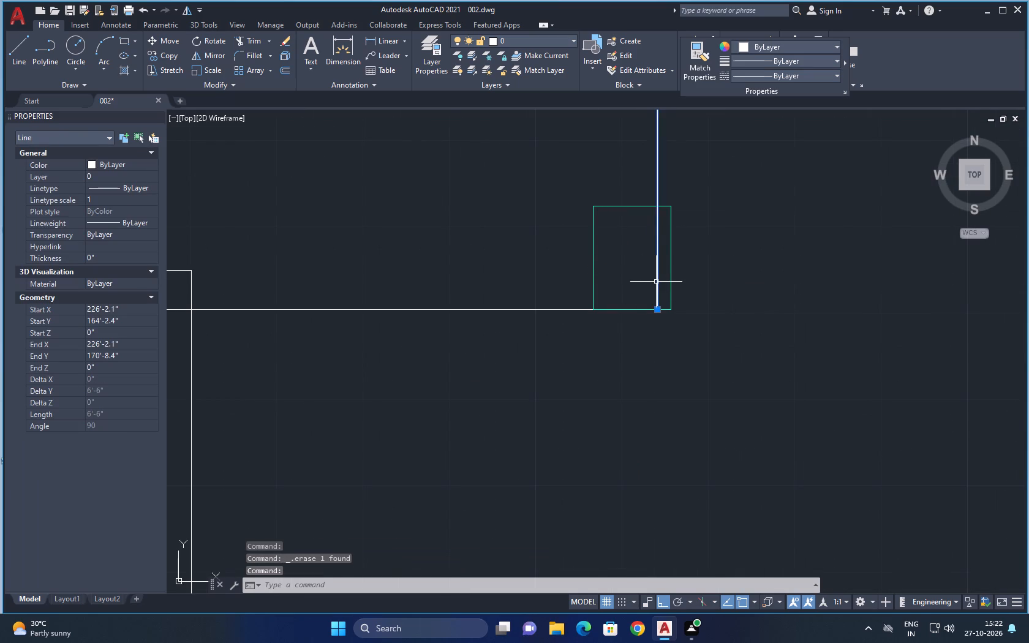
{"action": "scroll", "coordinate": [656, 282], "scroll_direction": "down", "scroll_amount": 3}
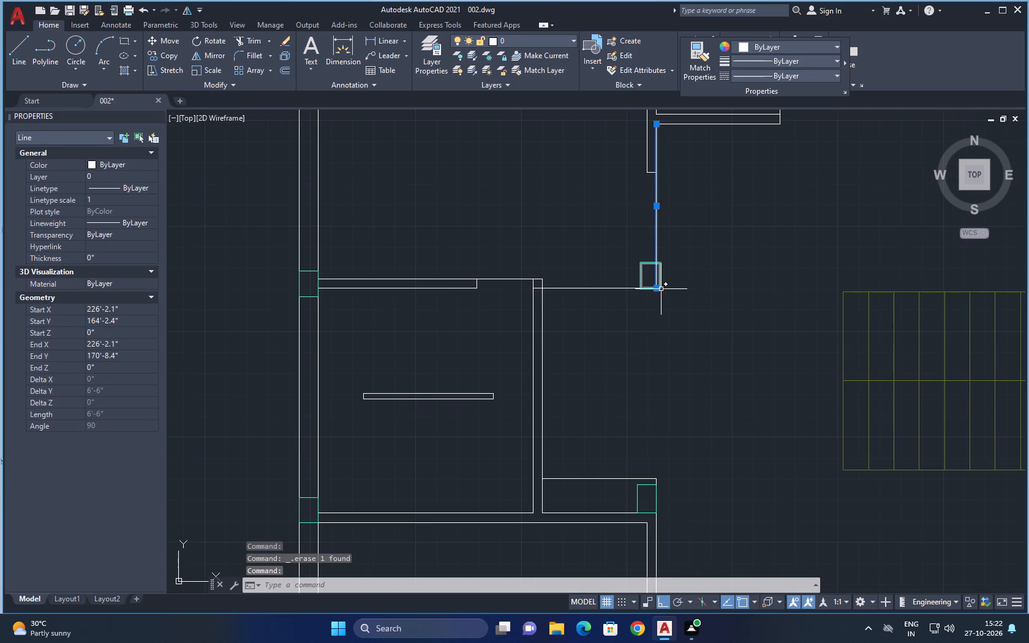
{"action": "left_click", "coordinate": [659, 289]}
{"action": "scroll", "coordinate": [658, 266], "scroll_direction": "up", "scroll_amount": 3}
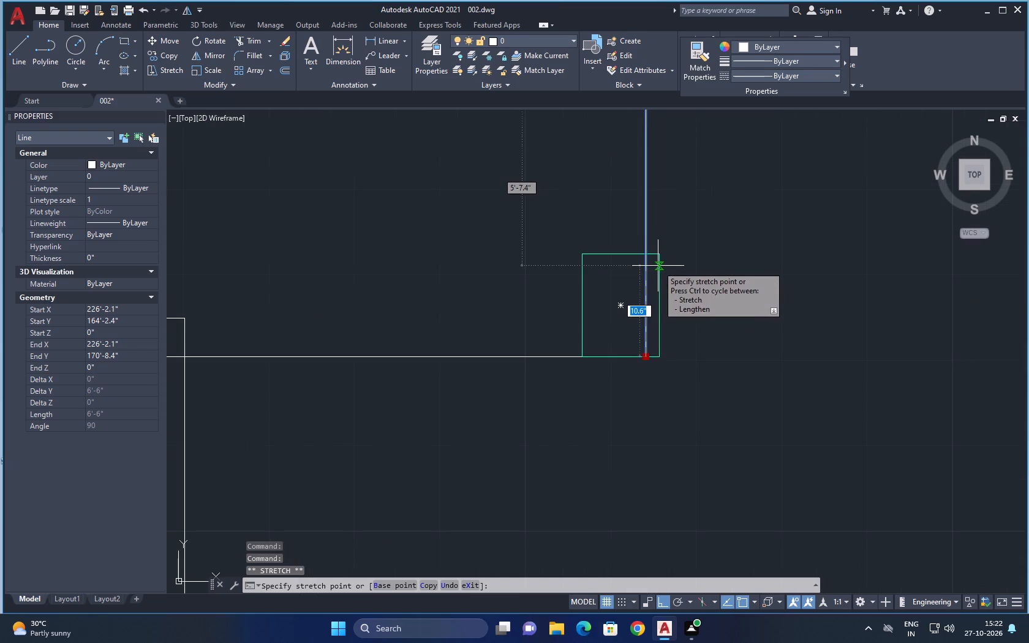
{"action": "left_click", "coordinate": [645, 256]}
{"action": "key", "text": "Delete"}
{"action": "scroll", "coordinate": [645, 256], "scroll_direction": "down", "scroll_amount": 3}
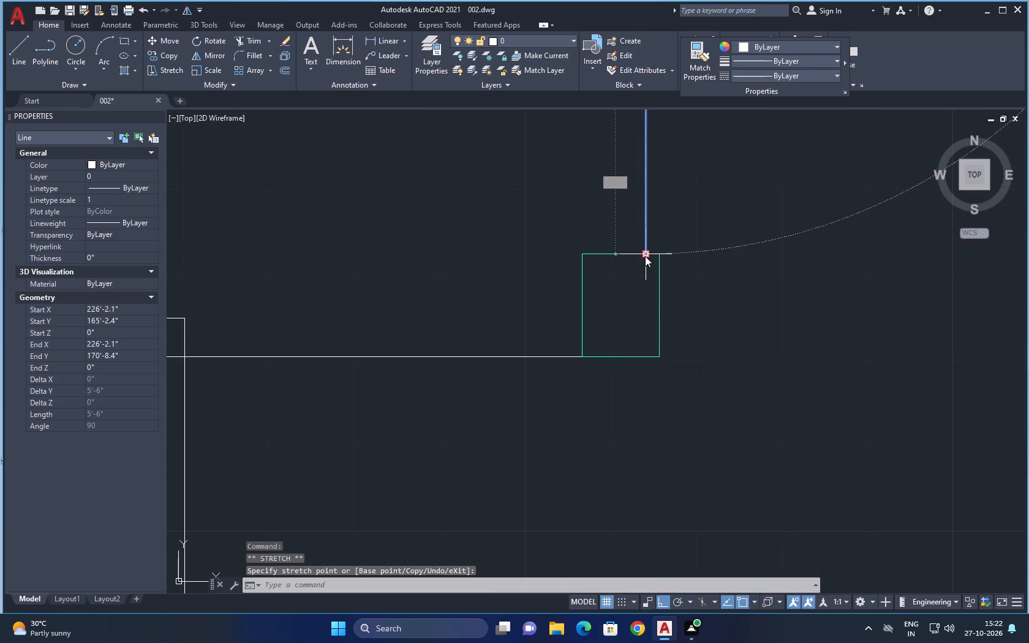
{"action": "scroll", "coordinate": [645, 256], "scroll_direction": "down", "scroll_amount": 1}
{"action": "key", "text": "Escape"}
{"action": "scroll", "coordinate": [645, 256], "scroll_direction": "down", "scroll_amount": 3}
{"action": "key", "text": "Escape"}
Stretch the lower end of the right wall's inner line down to the column's top edge.
{"action": "scroll", "coordinate": [641, 266], "scroll_direction": "down", "scroll_amount": 2}
{"action": "middle_click_drag", "start_coordinate": [641, 267], "coordinate": [644, 318]}
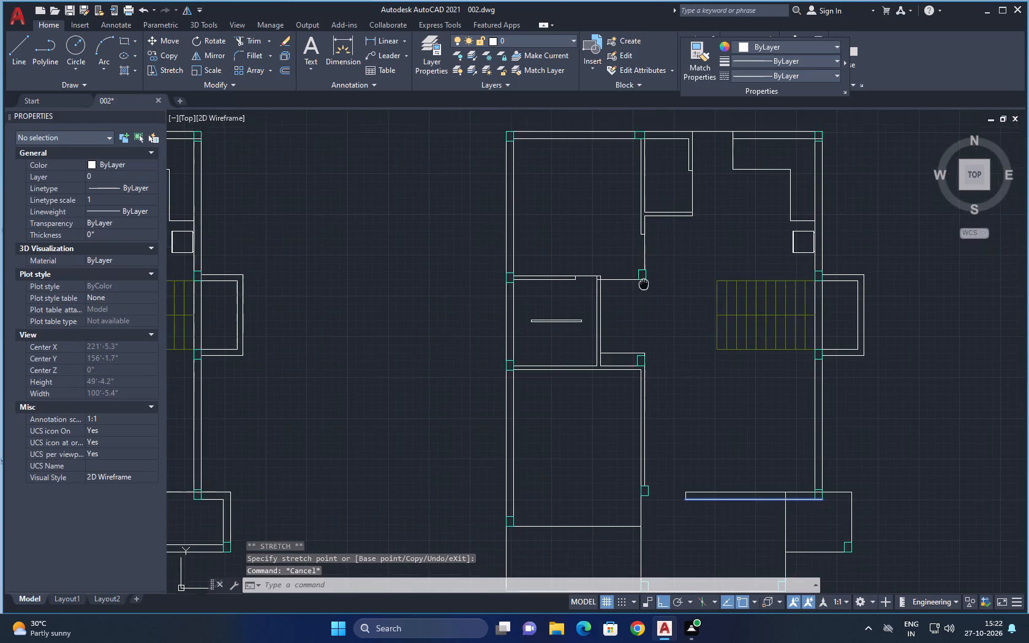
{"action": "middle_click_drag", "start_coordinate": [644, 318], "coordinate": [644, 338]}
{"action": "scroll", "coordinate": [641, 318], "scroll_direction": "up", "scroll_amount": 4}
{"action": "left_click", "coordinate": [637, 190]}
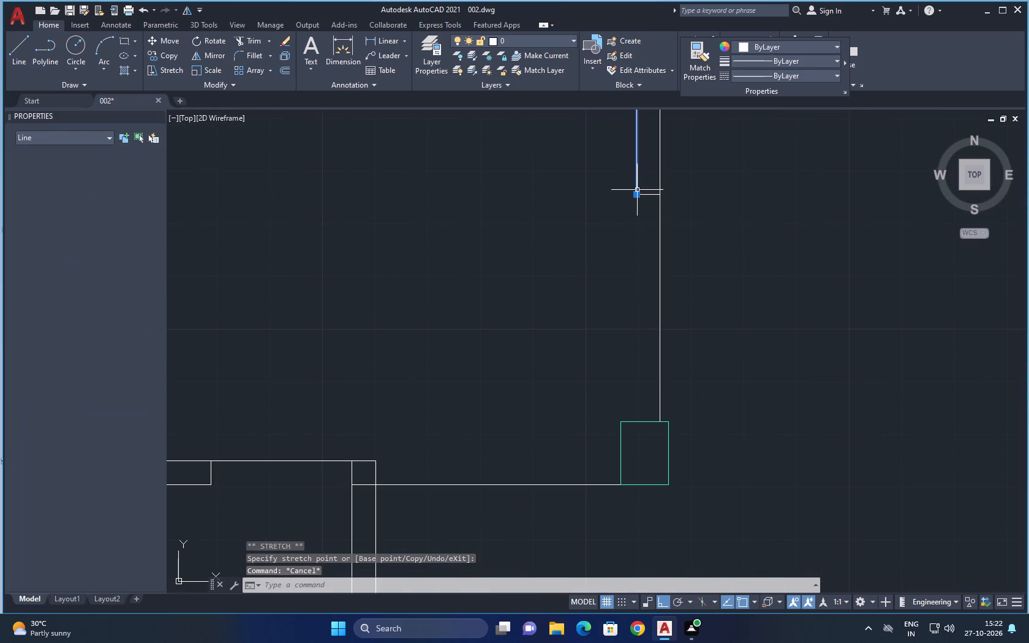
{"action": "left_click", "coordinate": [638, 197]}
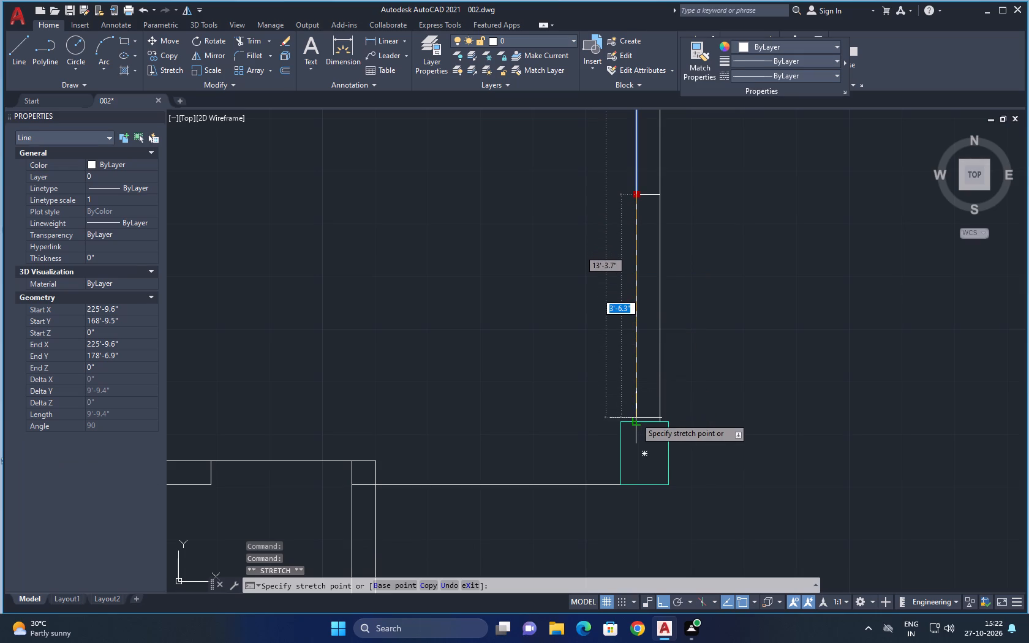
{"action": "left_click", "coordinate": [638, 421]}
{"action": "key", "text": "Escape"}
{"action": "key", "text": "Escape"}
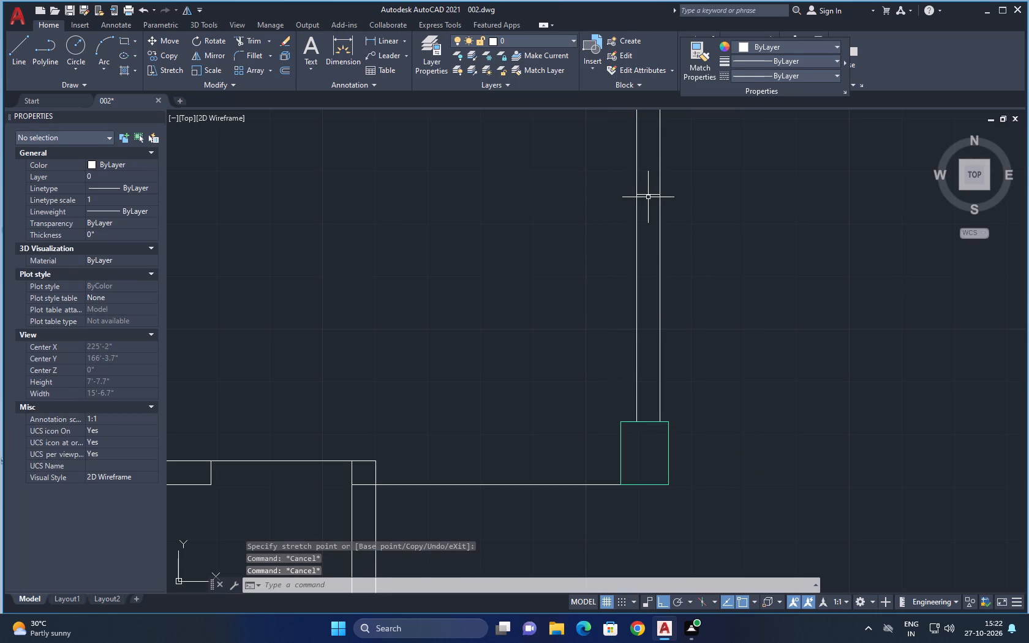
Erase the short cross line between the right wall's two lines, above the column.
{"action": "left_click", "coordinate": [648, 195]}
{"action": "key", "text": "Escape"}
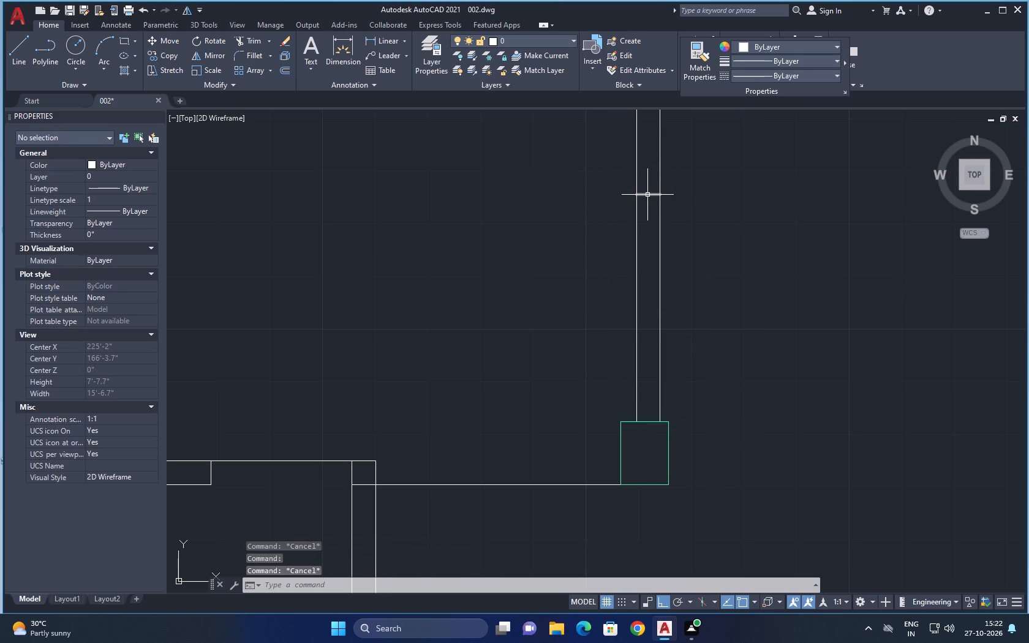
{"action": "left_click", "coordinate": [647, 195]}
{"action": "key", "text": "Delete"}
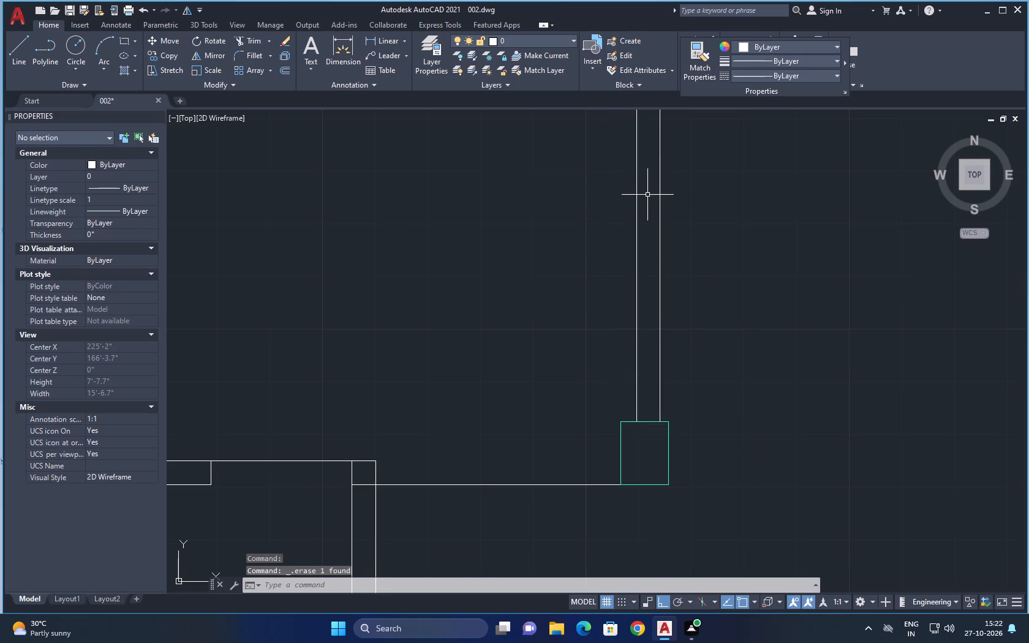
Move both lines of the small top room's bottom wall down about 1'-9".
{"action": "scroll", "coordinate": [618, 233], "scroll_direction": "down", "scroll_amount": 2}
{"action": "scroll", "coordinate": [499, 290], "scroll_direction": "down", "scroll_amount": 4}
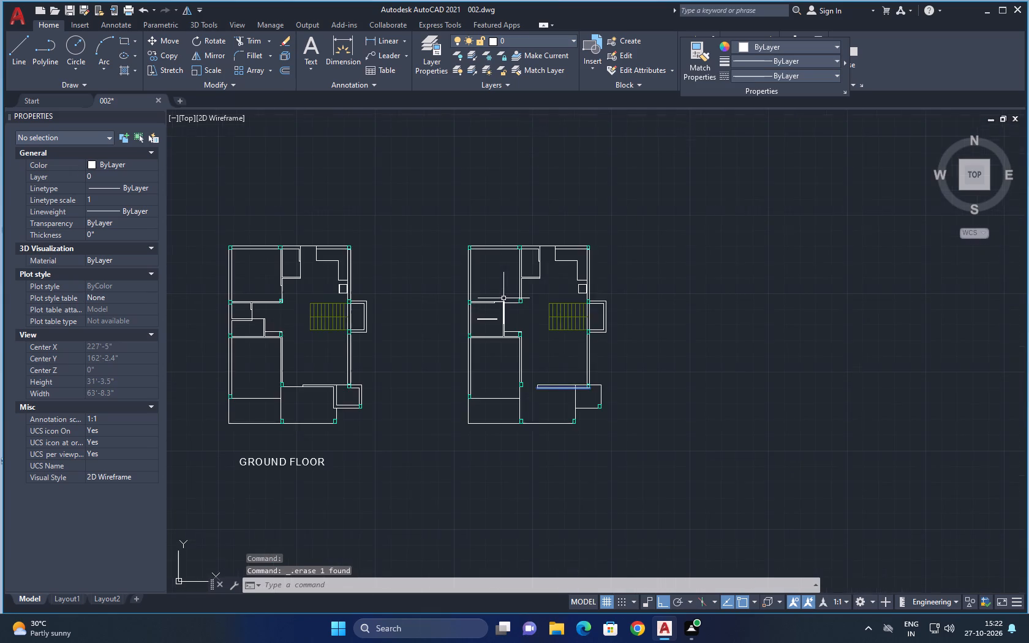
{"action": "scroll", "coordinate": [514, 290], "scroll_direction": "up", "scroll_amount": 2}
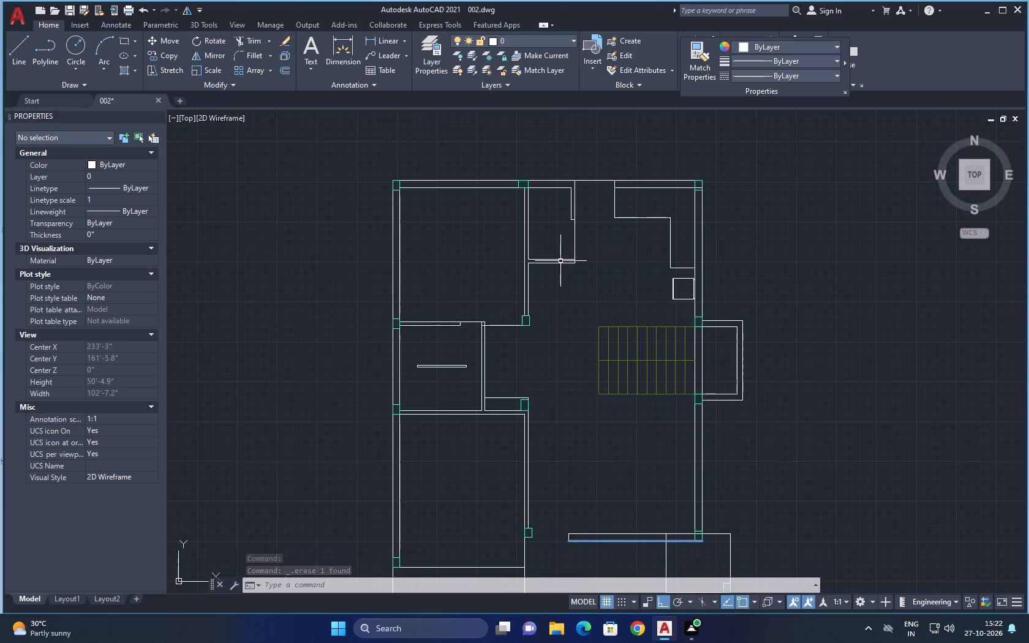
{"action": "left_click_drag", "start_coordinate": [580, 298], "coordinate": [555, 247]}
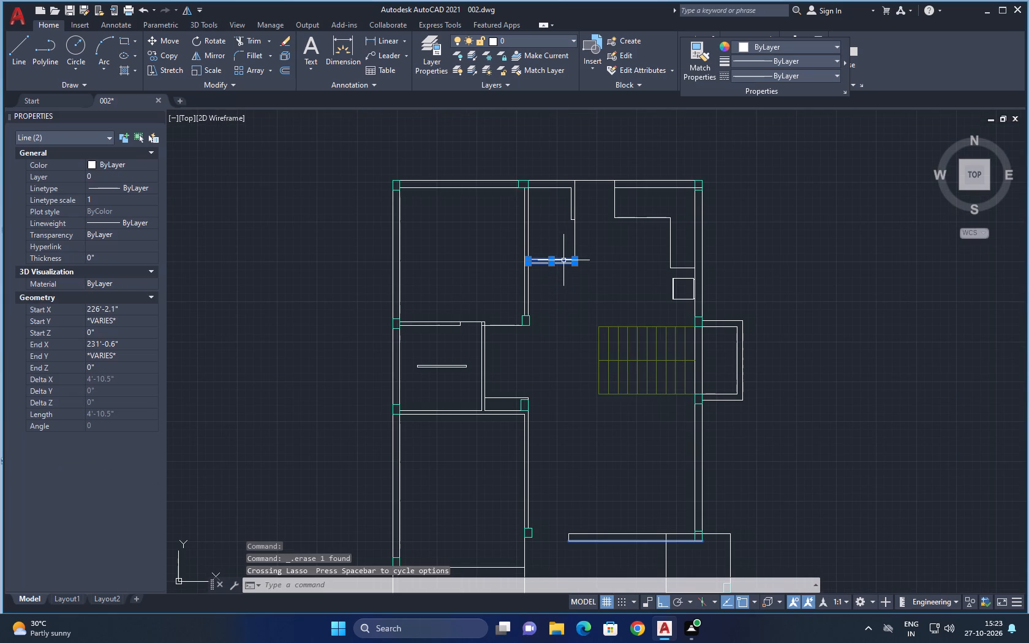
{"action": "type", "text": "m"}
{"action": "key", "text": "space"}
{"action": "scroll", "coordinate": [563, 260], "scroll_direction": "up", "scroll_amount": 1}
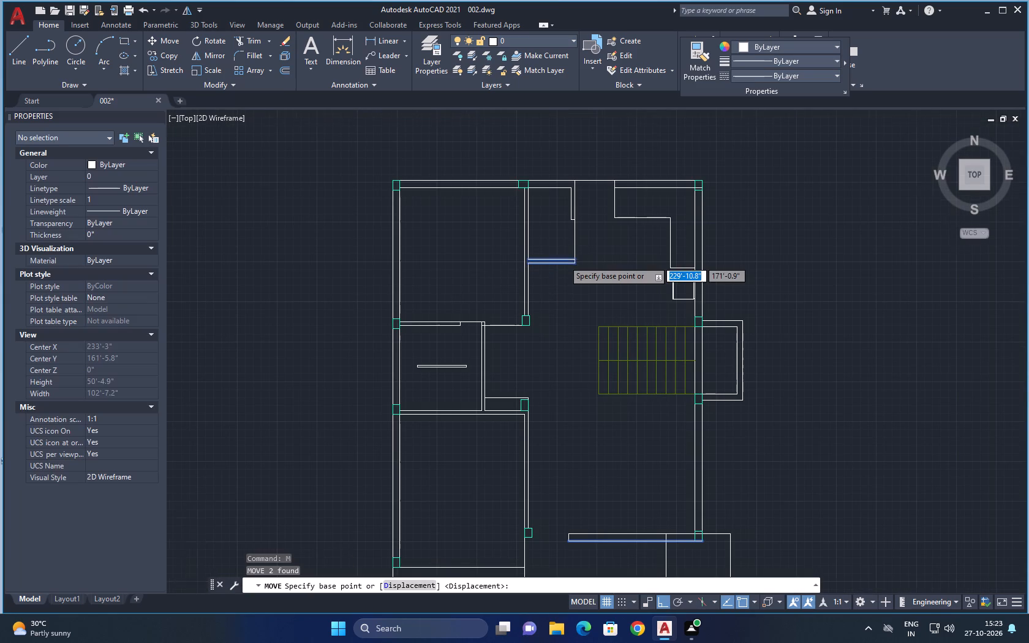
{"action": "scroll", "coordinate": [563, 260], "scroll_direction": "up", "scroll_amount": 2}
{"action": "left_click", "coordinate": [510, 273]}
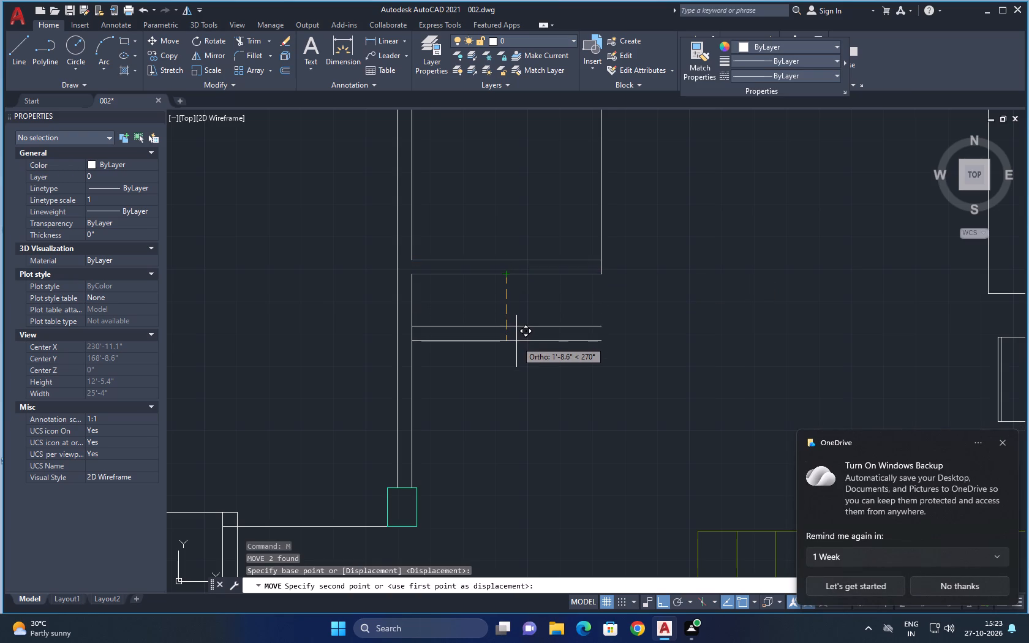
{"action": "left_click", "coordinate": [516, 341]}
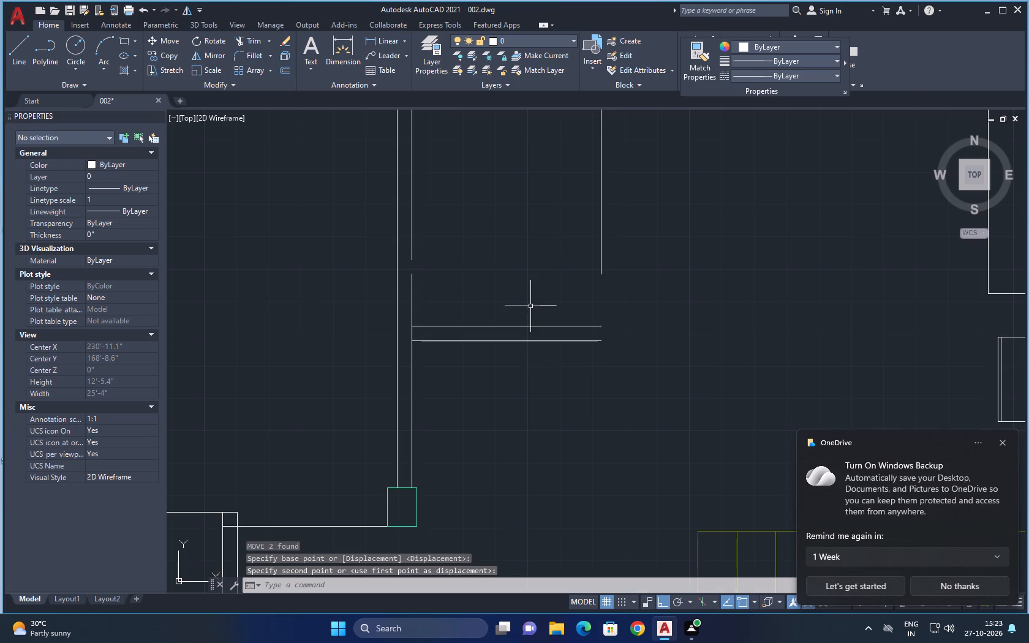
{"action": "key", "text": "Escape"}
Close the gap in the small room's left wall line by stretching the lower segment's top end up to the upper segment.
{"action": "scroll", "coordinate": [424, 265], "scroll_direction": "up", "scroll_amount": 3}
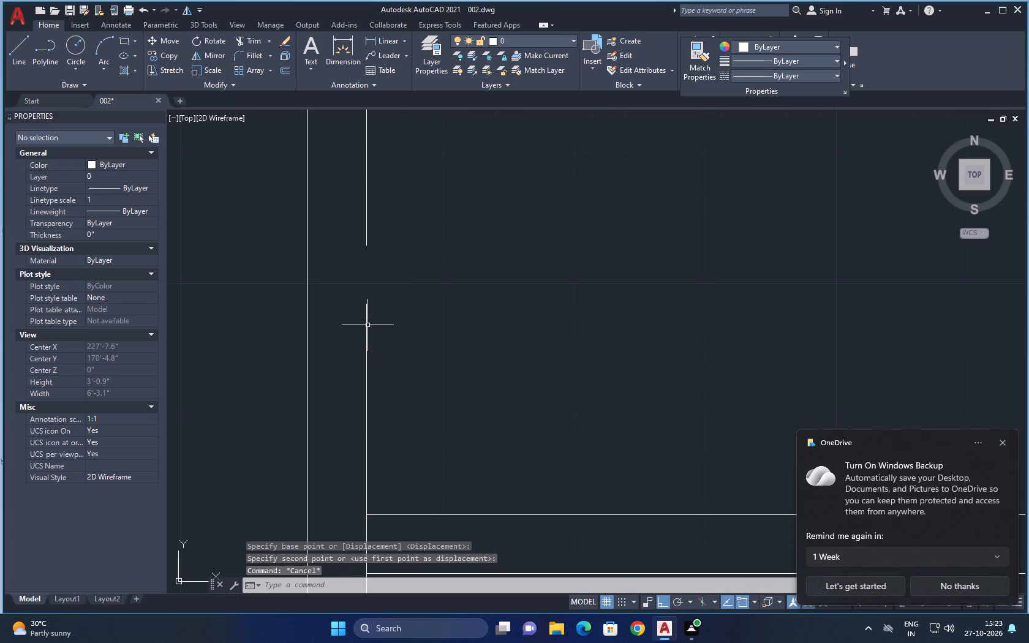
{"action": "left_click", "coordinate": [367, 325]}
{"action": "left_click", "coordinate": [366, 304]}
{"action": "left_click", "coordinate": [367, 246]}
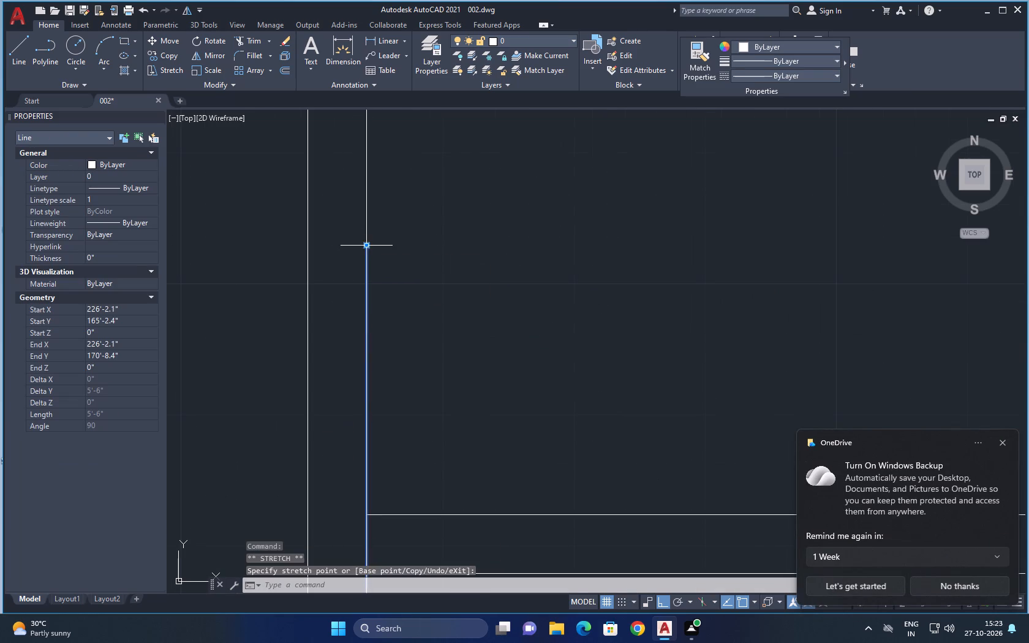
{"action": "key", "text": "Escape"}
{"action": "key", "text": "Escape"}
{"action": "key", "text": "Escape"}
Stretch the lower end of the small room's right outer wall line down to the end of the moved bottom wall's lower line.
{"action": "scroll", "coordinate": [657, 250], "scroll_direction": "down", "scroll_amount": 2}
{"action": "middle_click_drag", "start_coordinate": [526, 250], "coordinate": [353, 253]}
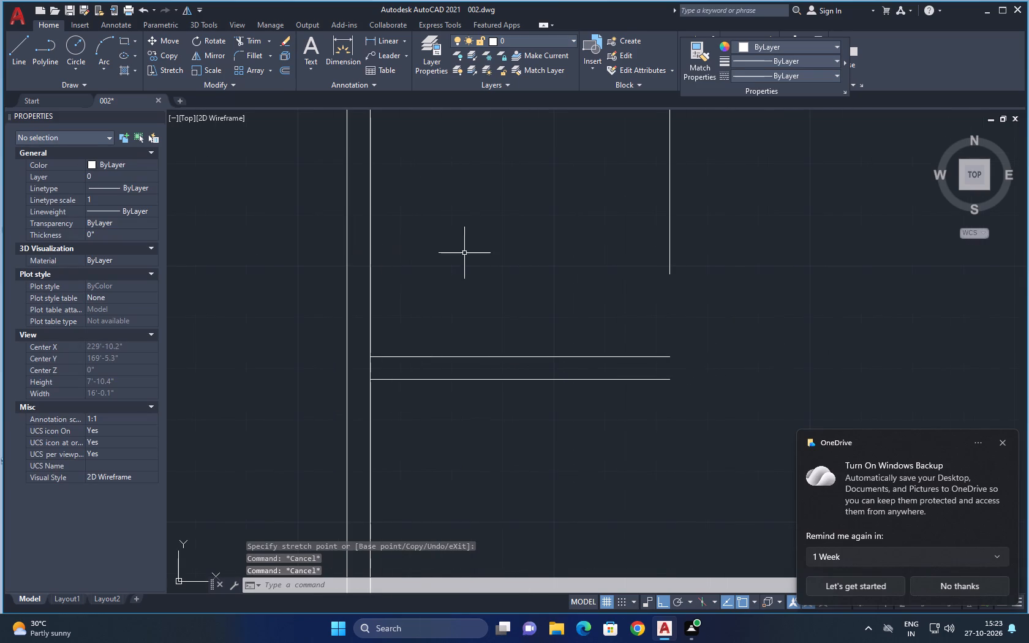
{"action": "left_click", "coordinate": [669, 269]}
{"action": "left_click", "coordinate": [670, 273]}
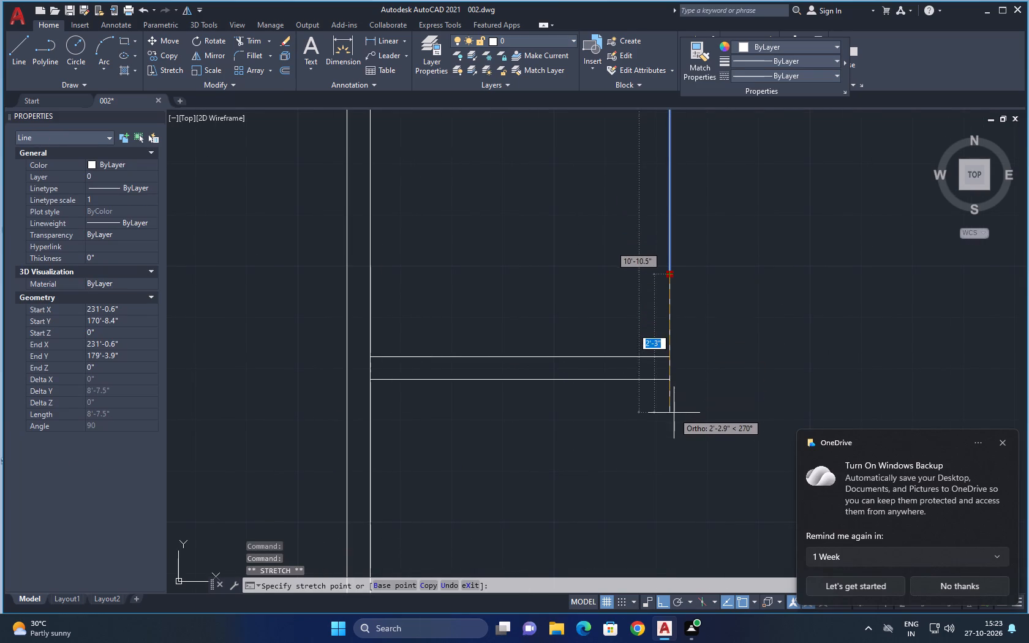
{"action": "left_click", "coordinate": [671, 383]}
{"action": "key", "text": "Escape"}
{"action": "key", "text": "Escape"}
{"action": "key", "text": "Escape"}
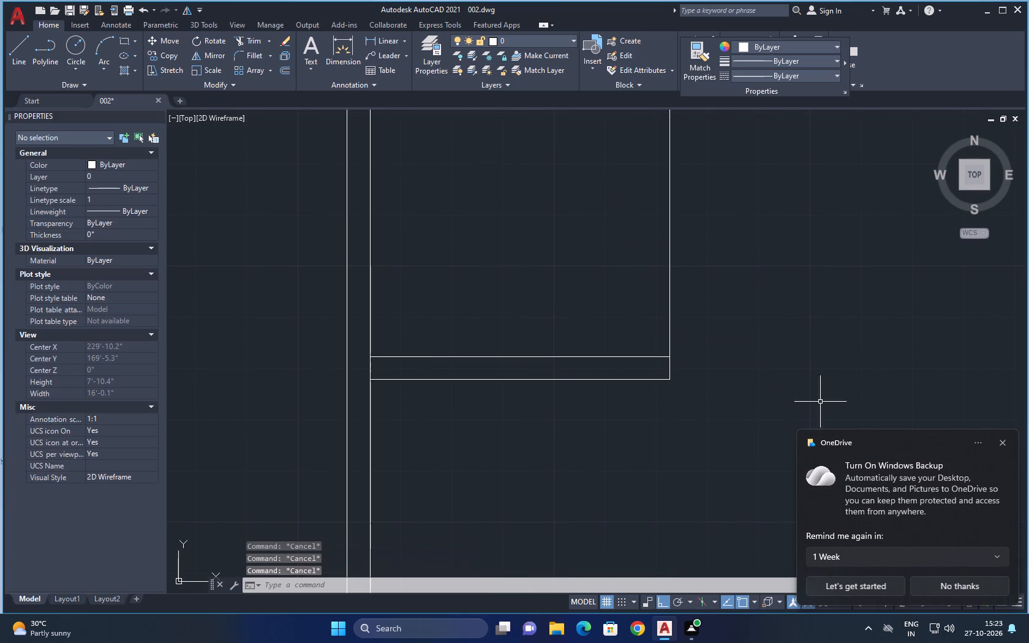
Dismiss the OneDrive backup notification.
{"action": "left_click", "coordinate": [1003, 442]}
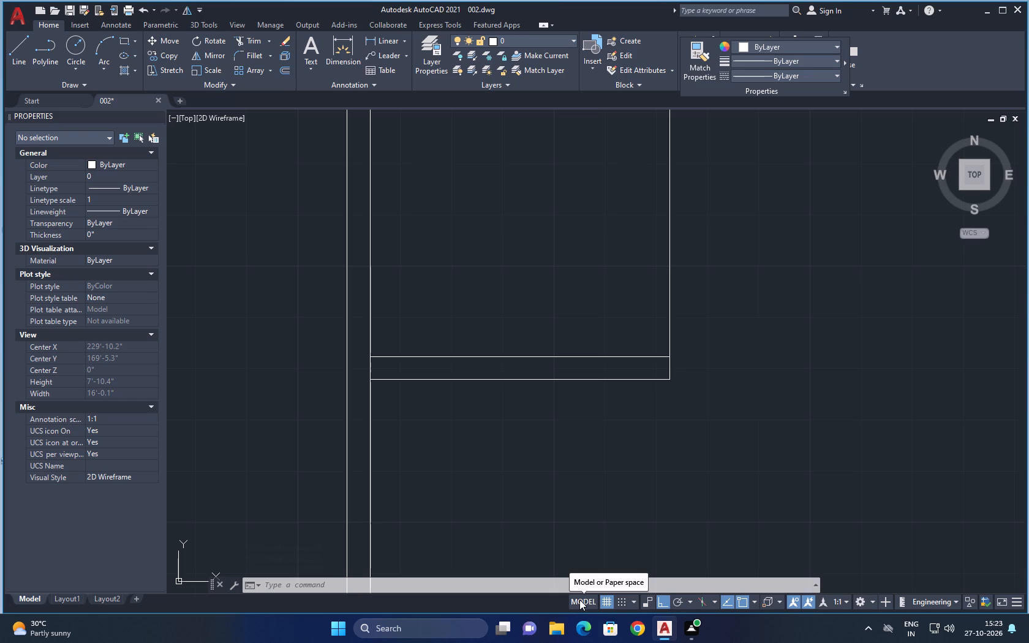
Stretch the short inner line of the small room's right wall down past the bottom wall, to a length of about 11'.
{"action": "scroll", "coordinate": [689, 535], "scroll_direction": "down", "scroll_amount": 3}
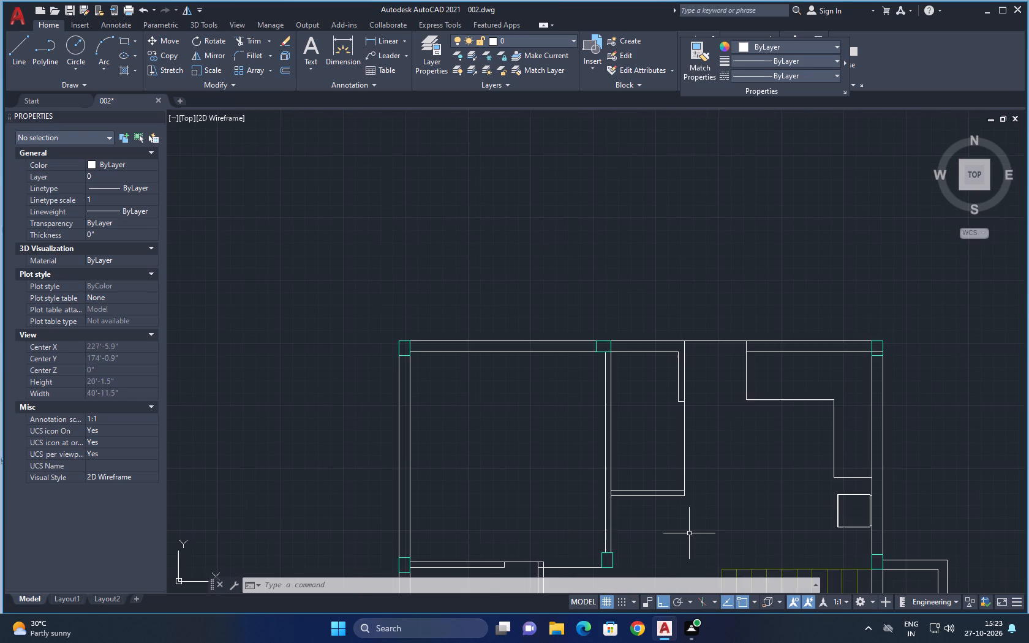
{"action": "scroll", "coordinate": [685, 530], "scroll_direction": "up", "scroll_amount": 1}
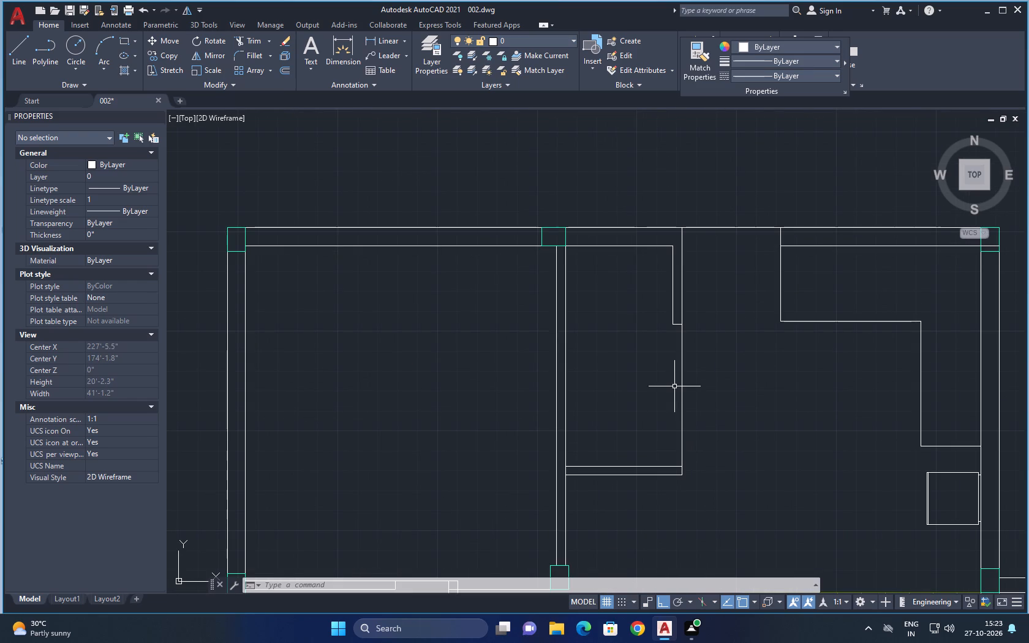
{"action": "left_click", "coordinate": [672, 306]}
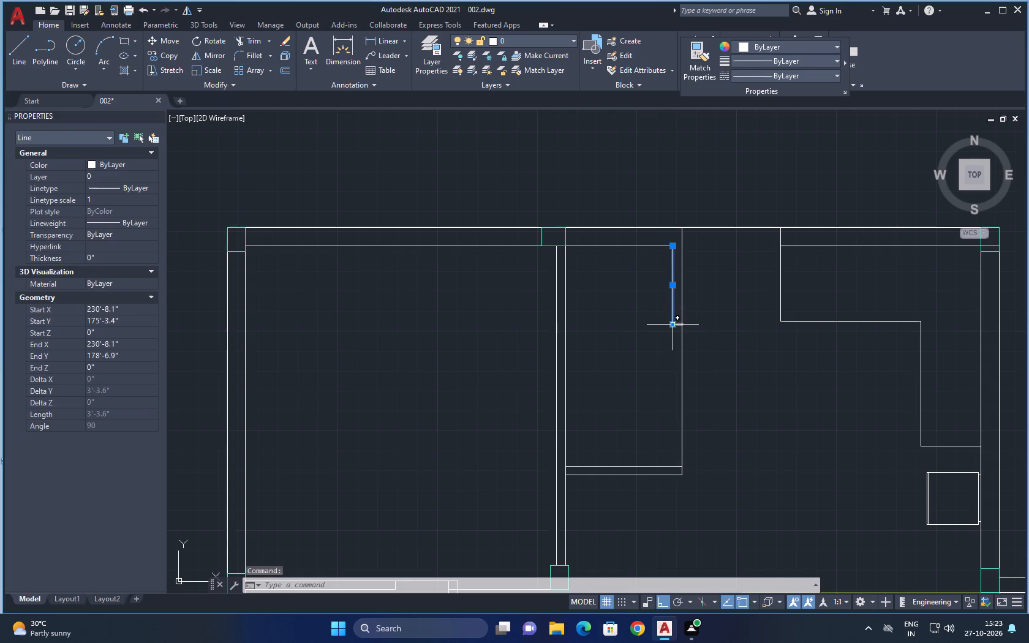
{"action": "left_click", "coordinate": [673, 323]}
{"action": "left_click", "coordinate": [682, 509]}
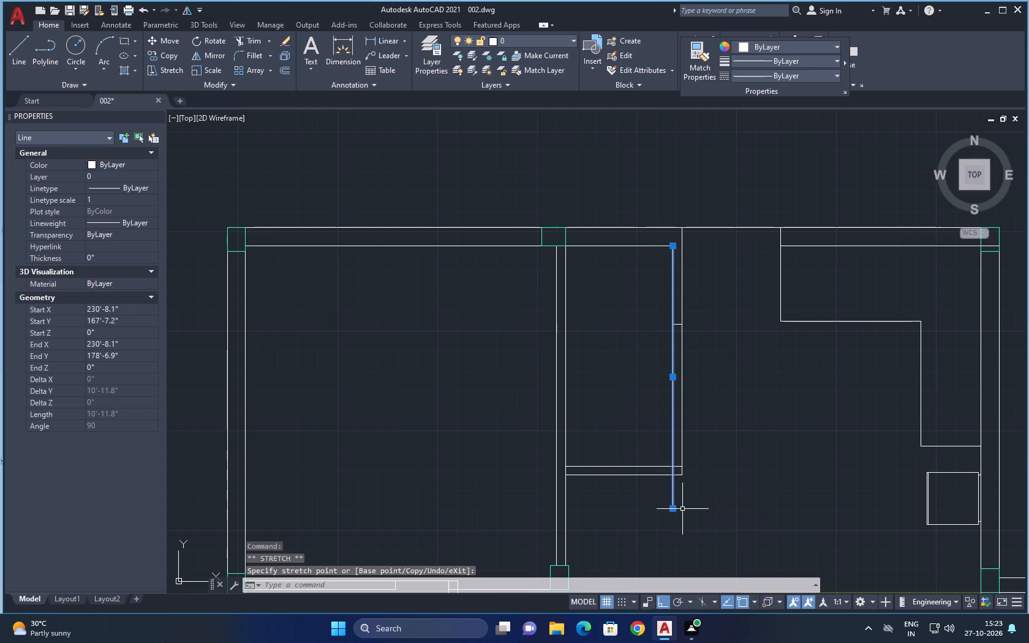
{"action": "scroll", "coordinate": [695, 385], "scroll_direction": "up", "scroll_amount": 1}
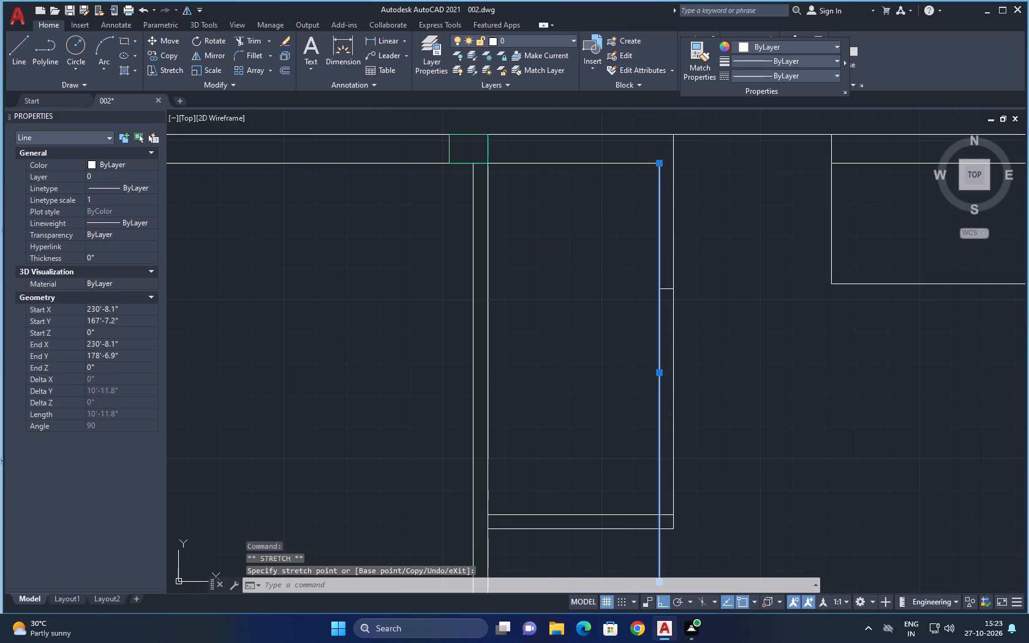
{"action": "key", "text": "Escape"}
Trim the inner line's excess below the bottom wall, the bottom wall's upper line inside the corner, and the old end cap across the right wall.
{"action": "type", "text": "tr"}
{"action": "key", "text": "space"}
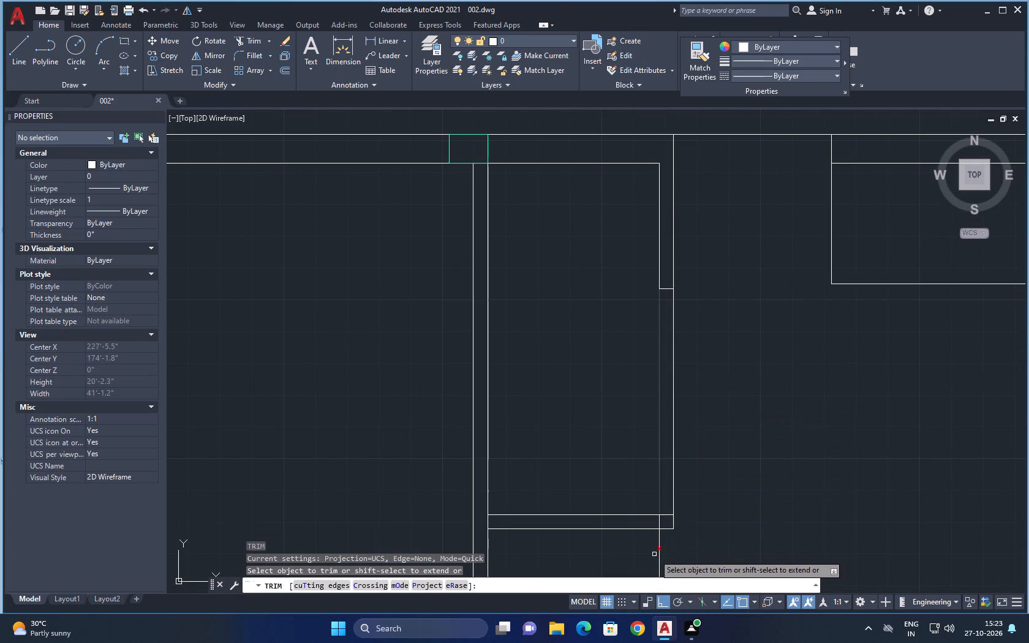
{"action": "left_click_drag", "start_coordinate": [652, 558], "coordinate": [671, 554]}
{"action": "left_click_drag", "start_coordinate": [667, 525], "coordinate": [667, 502]}
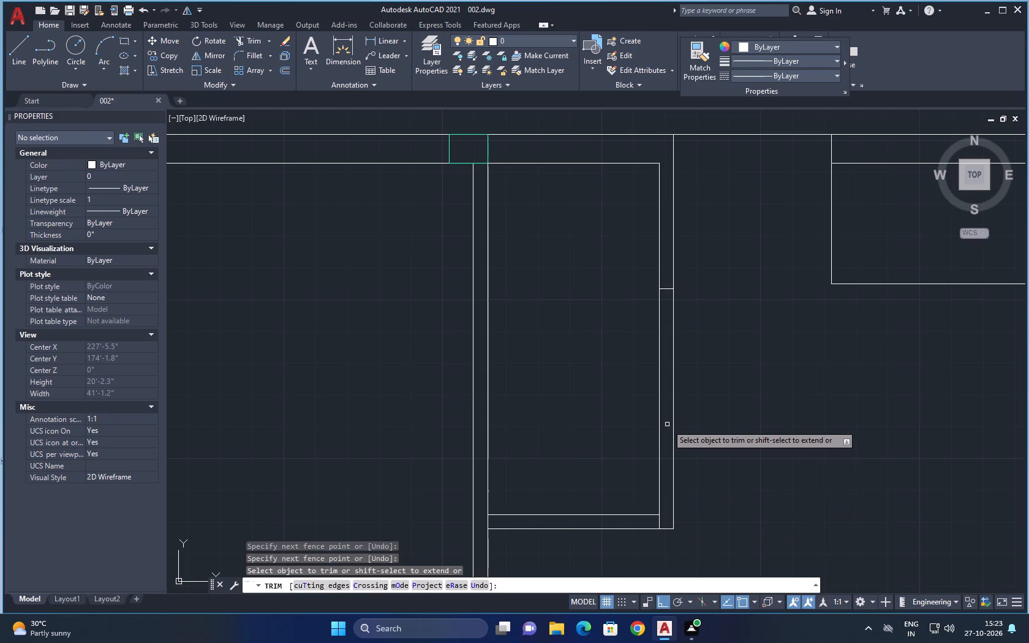
{"action": "left_click_drag", "start_coordinate": [667, 297], "coordinate": [669, 285]}
{"action": "key", "text": "Escape"}
{"action": "key", "text": "Escape"}
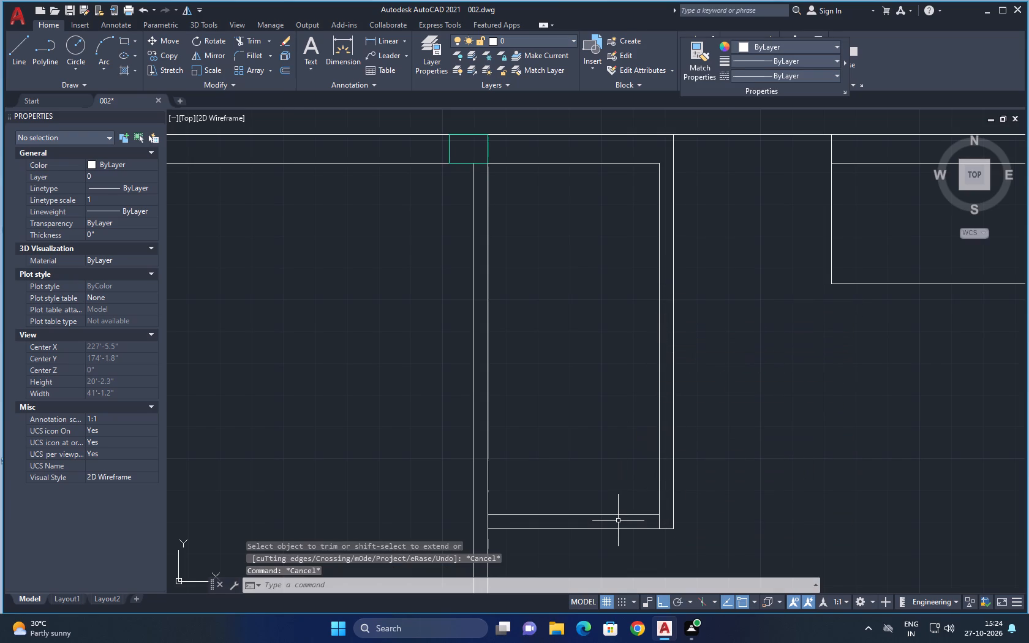
Draw a short vertical line across the small room's bottom wall, to the right of its middle.
{"action": "key", "text": "t"}
{"action": "key", "text": "Escape"}
{"action": "type", "text": "l"}
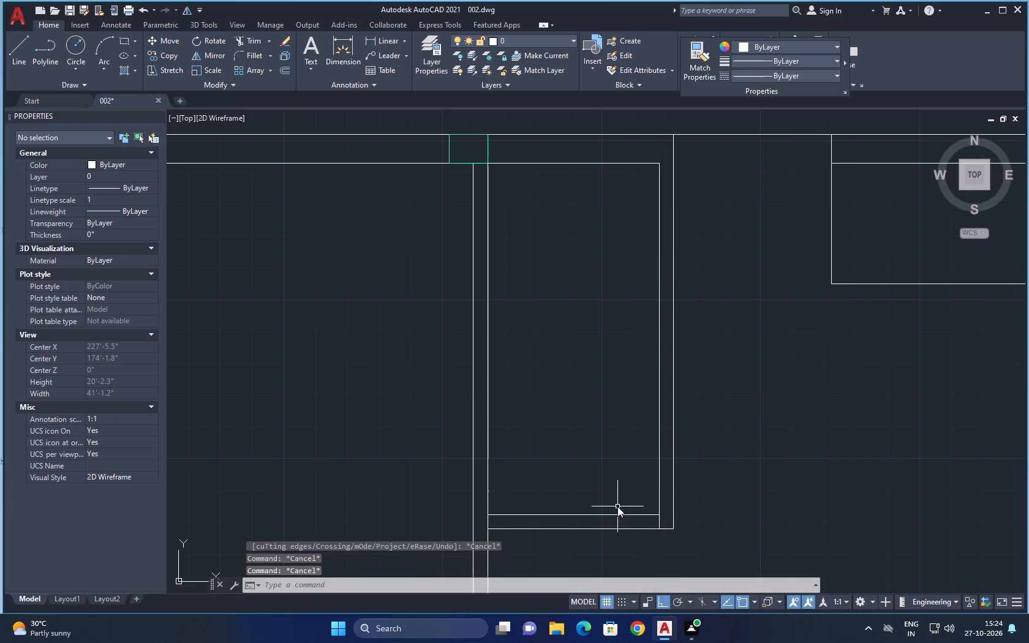
{"action": "key", "text": "space"}
{"action": "left_click", "coordinate": [598, 497]}
{"action": "left_click", "coordinate": [589, 569]}
{"action": "key", "text": "Escape"}
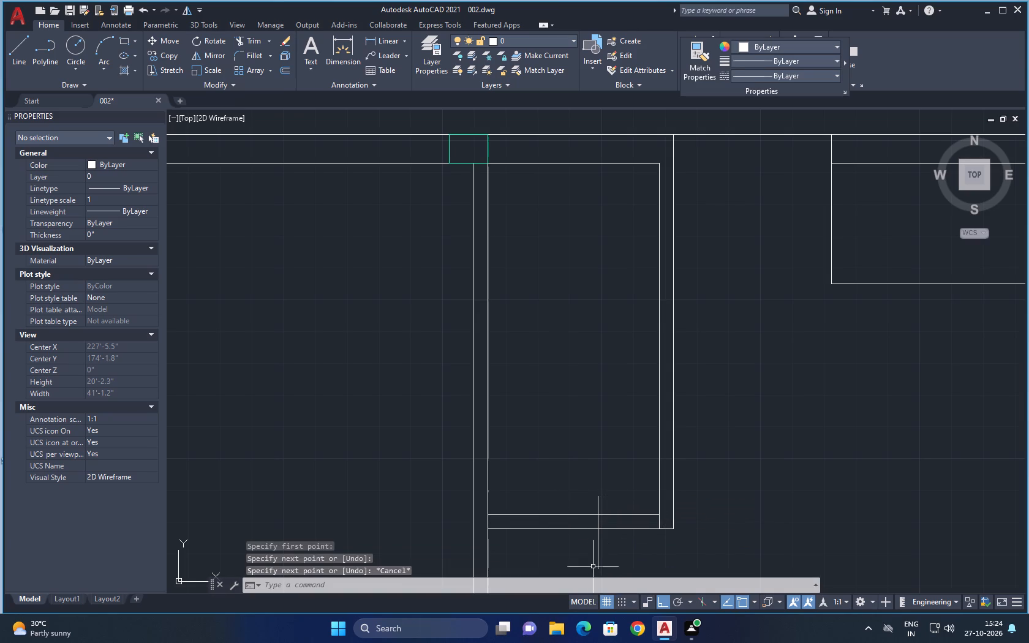
Trim the bottom wall's upper line right of the new vertical line, and that line's ends projecting beyond the wall.
{"action": "type", "text": "tr"}
{"action": "key", "text": "space"}
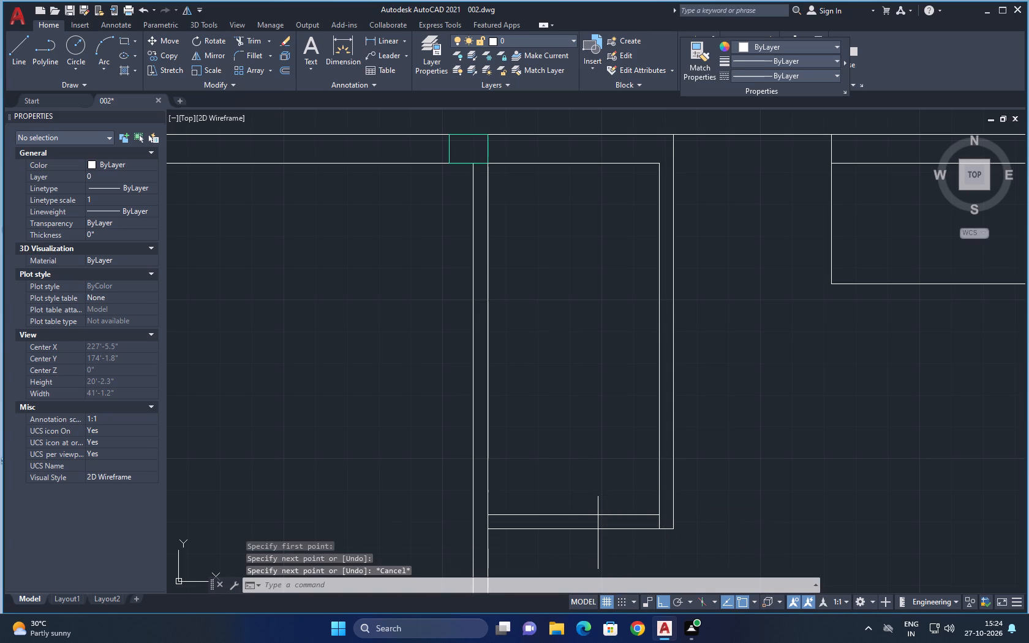
{"action": "left_click", "coordinate": [627, 517]}
{"action": "left_click", "coordinate": [598, 555]}
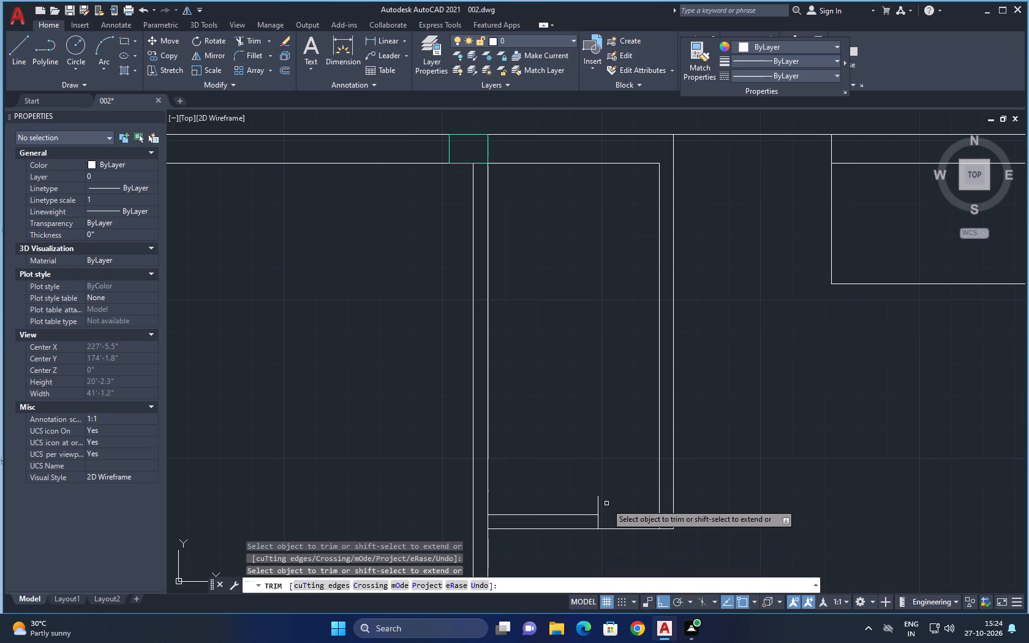
{"action": "left_click", "coordinate": [599, 503]}
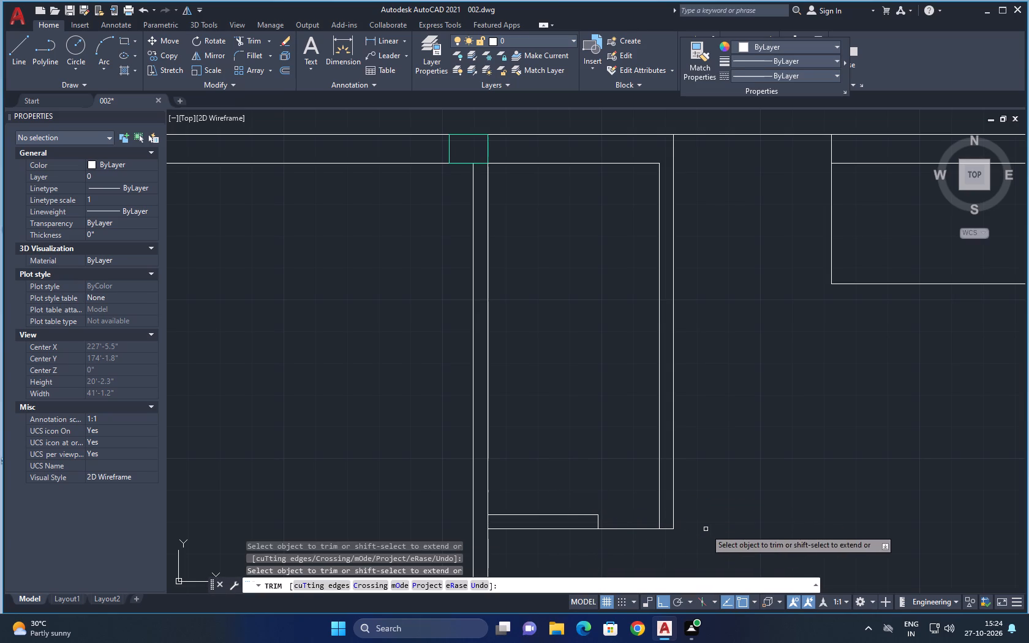
{"action": "key", "text": "Escape"}
{"action": "key", "text": "Escape"}
Draw a wall rectangle about 12'-11" by 5.9" along the staircase's top edge, running left from the right wall at the column.
{"action": "scroll", "coordinate": [724, 522], "scroll_direction": "down", "scroll_amount": 3}
{"action": "middle_click_drag", "start_coordinate": [725, 521], "coordinate": [670, 424]}
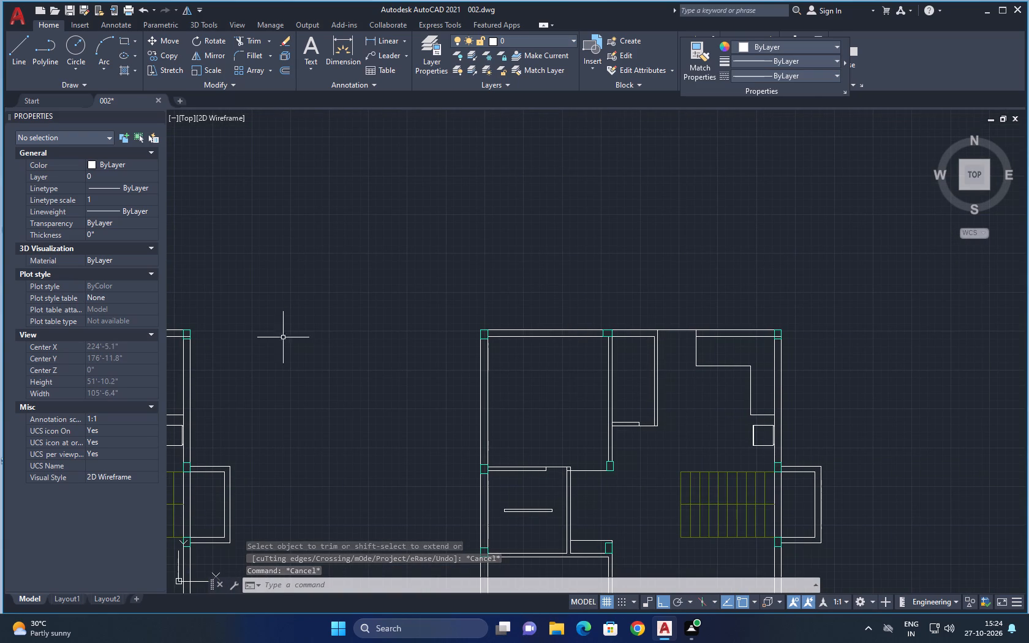
{"action": "left_click", "coordinate": [124, 46]}
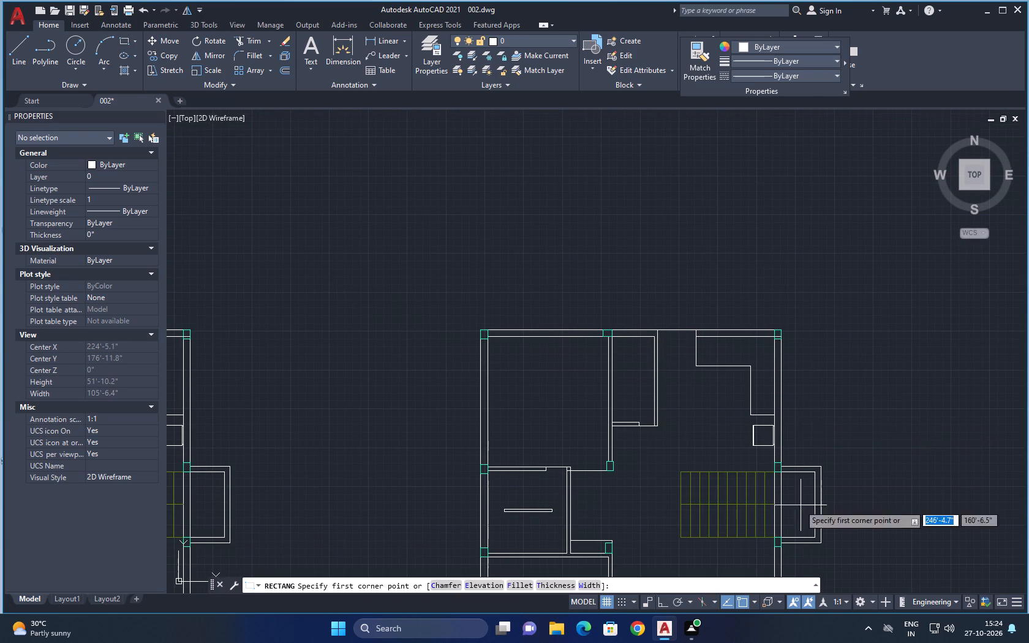
{"action": "scroll", "coordinate": [769, 482], "scroll_direction": "up", "scroll_amount": 3}
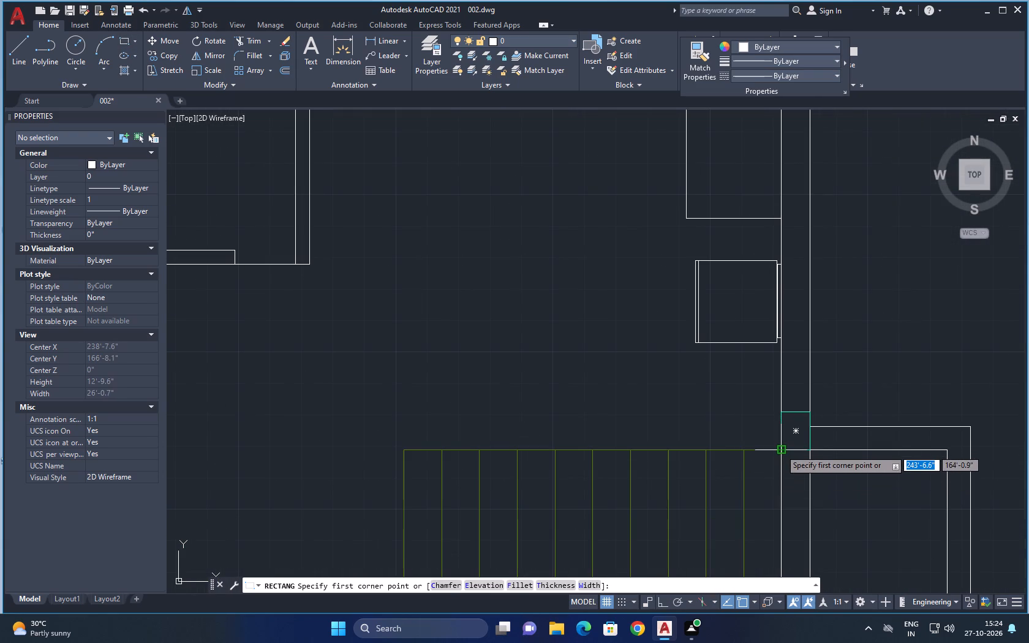
{"action": "left_click", "coordinate": [780, 449]}
{"action": "scroll", "coordinate": [332, 427], "scroll_direction": "down", "scroll_amount": 1}
{"action": "middle_click_drag", "start_coordinate": [332, 427], "coordinate": [499, 423]}
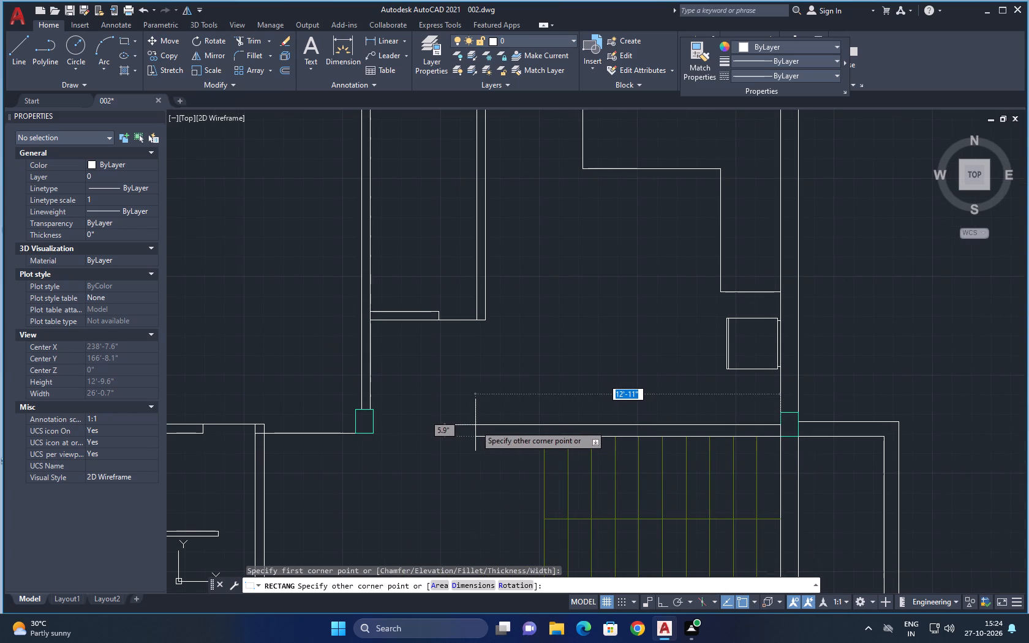
{"action": "left_click", "coordinate": [475, 425]}
{"action": "key", "text": "Escape"}
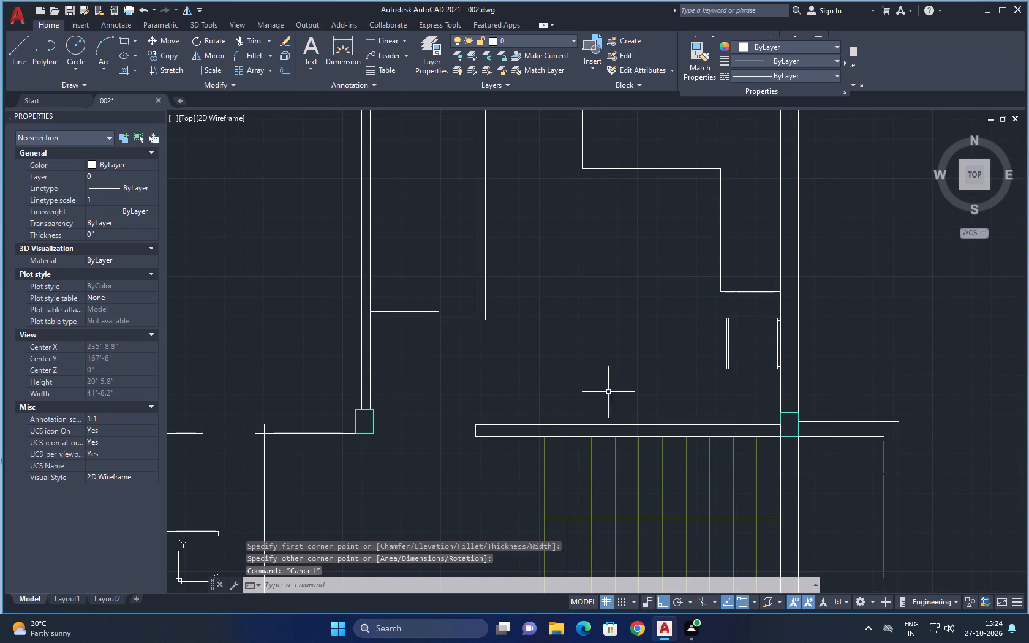
{"action": "key", "text": "Escape"}
Erase the small square fixture and its narrow backing piece on the right wall, between the counter and the staircase.
{"action": "left_click_drag", "start_coordinate": [726, 395], "coordinate": [741, 386]}
{"action": "left_click_drag", "start_coordinate": [772, 397], "coordinate": [682, 317]}
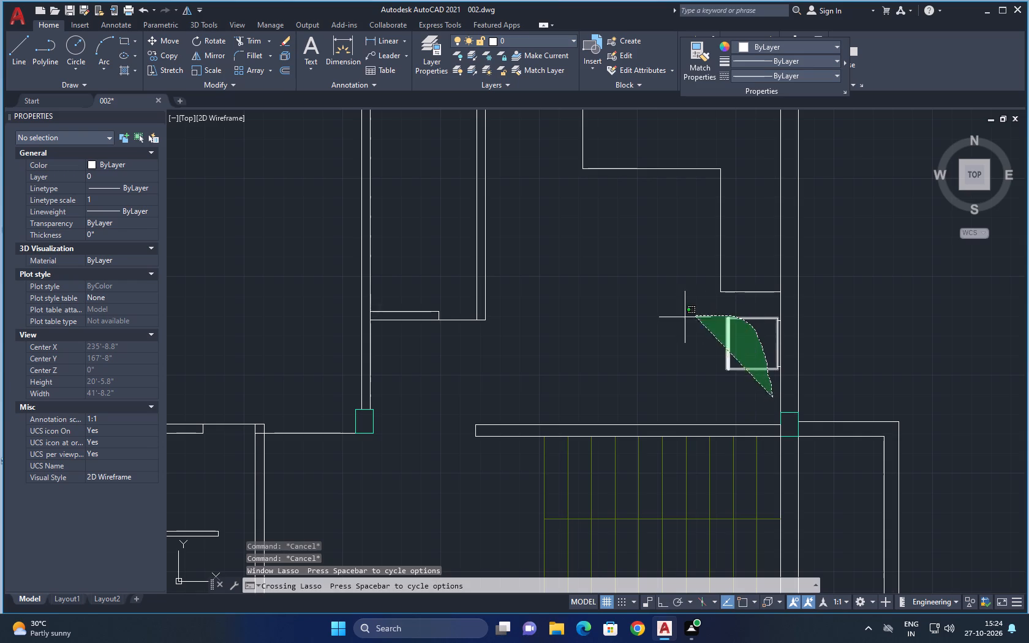
{"action": "left_click_drag", "start_coordinate": [682, 317], "coordinate": [655, 333]}
{"action": "key", "text": "Delete"}
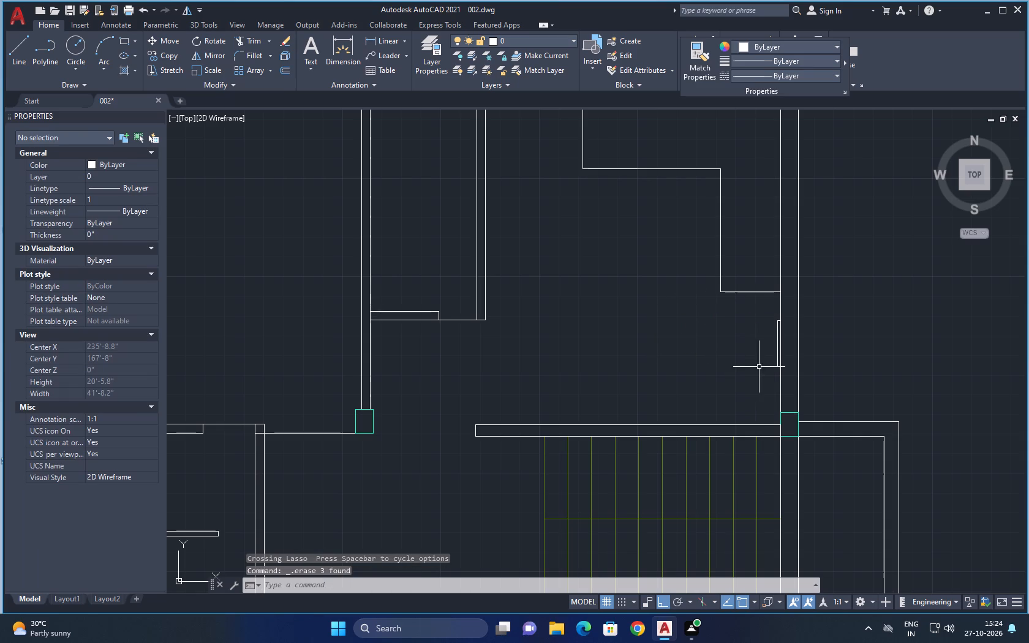
{"action": "left_click", "coordinate": [778, 367]}
{"action": "key", "text": "Delete"}
{"action": "key", "text": "Delete"}
{"action": "key", "text": "Delete"}
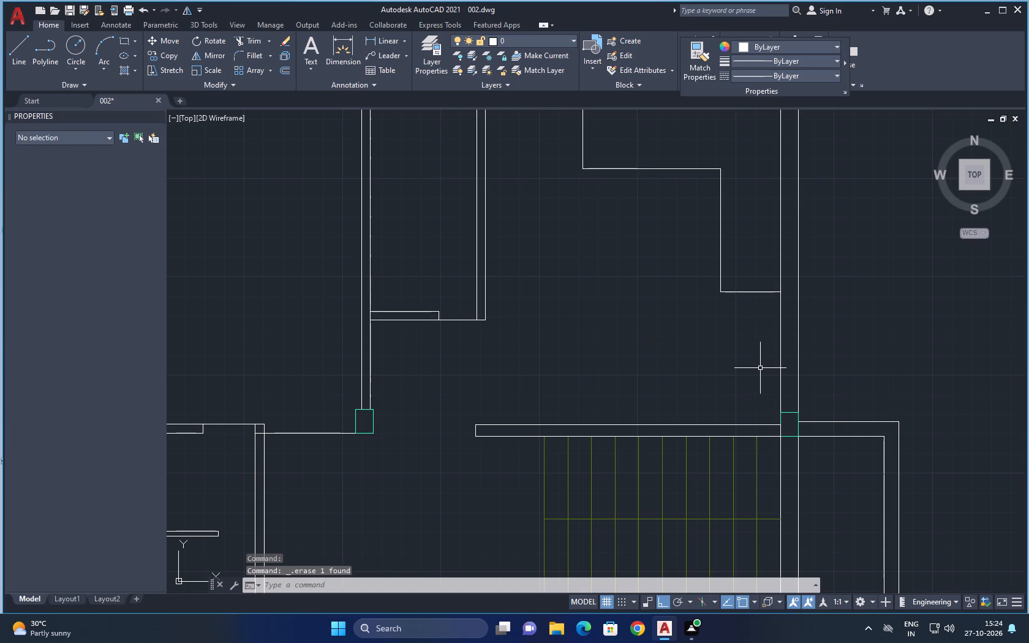
Erase the L-shaped counter outline and the top wall's inner line behind it in the upper-right room.
{"action": "key", "text": "Delete"}
{"action": "scroll", "coordinate": [748, 371], "scroll_direction": "down", "scroll_amount": 1}
{"action": "left_click_drag", "start_coordinate": [753, 369], "coordinate": [715, 198]}
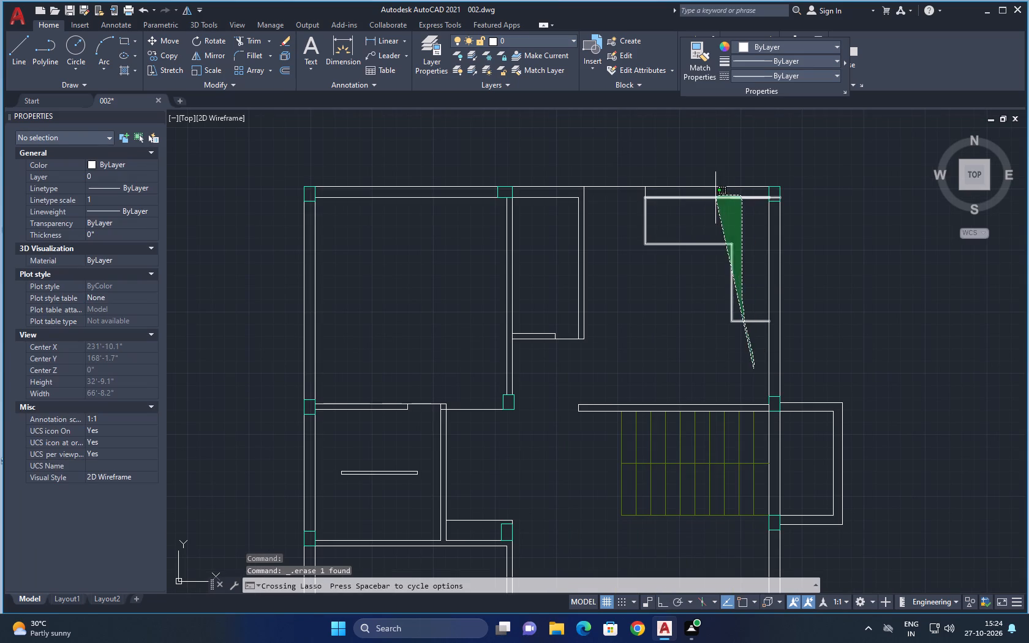
{"action": "left_click_drag", "start_coordinate": [715, 198], "coordinate": [669, 206]}
{"action": "key", "text": "Delete"}
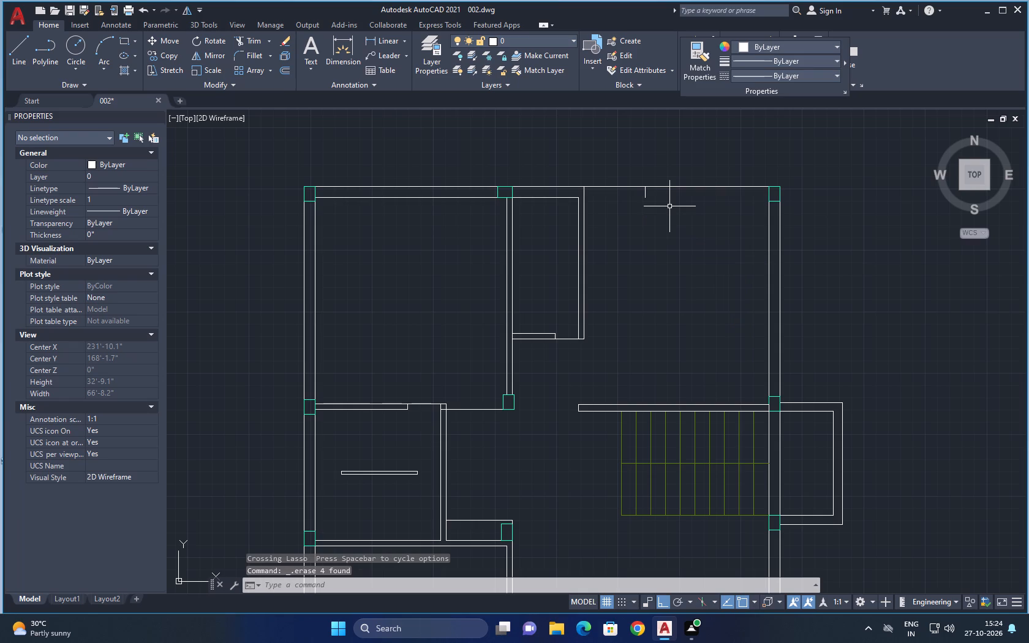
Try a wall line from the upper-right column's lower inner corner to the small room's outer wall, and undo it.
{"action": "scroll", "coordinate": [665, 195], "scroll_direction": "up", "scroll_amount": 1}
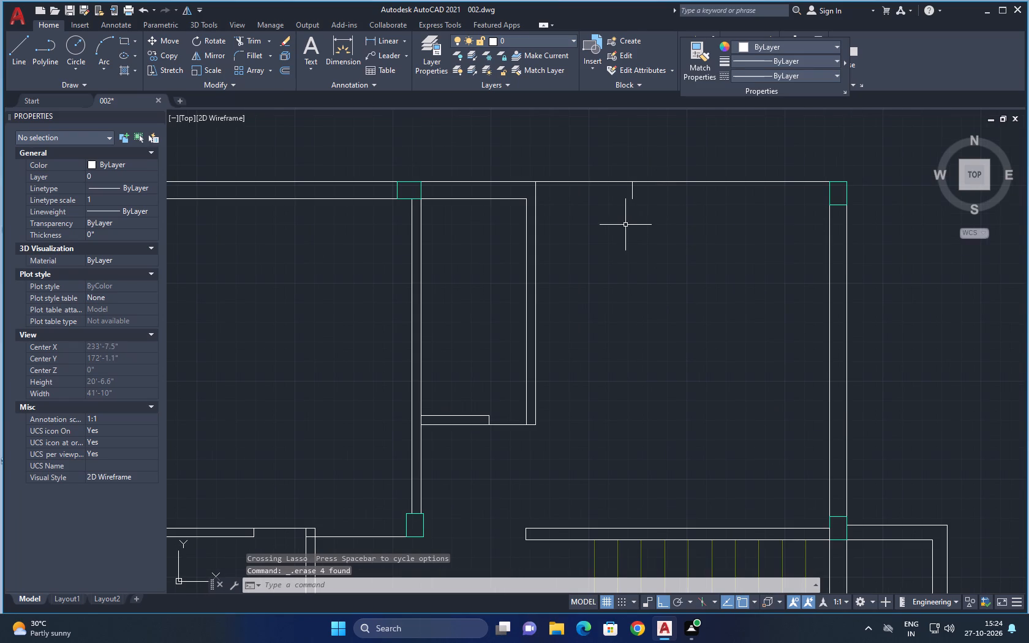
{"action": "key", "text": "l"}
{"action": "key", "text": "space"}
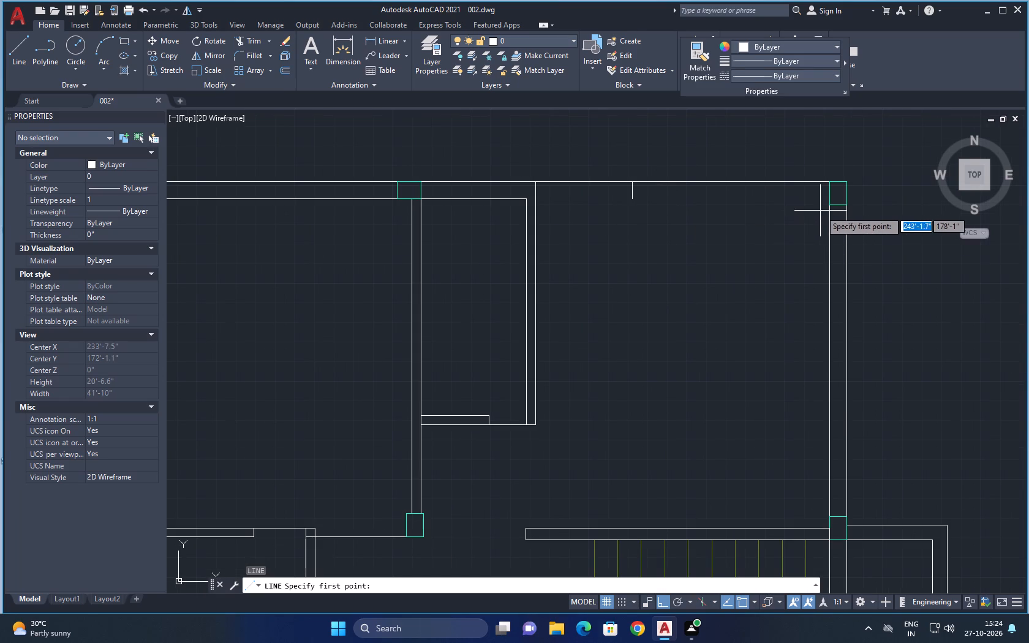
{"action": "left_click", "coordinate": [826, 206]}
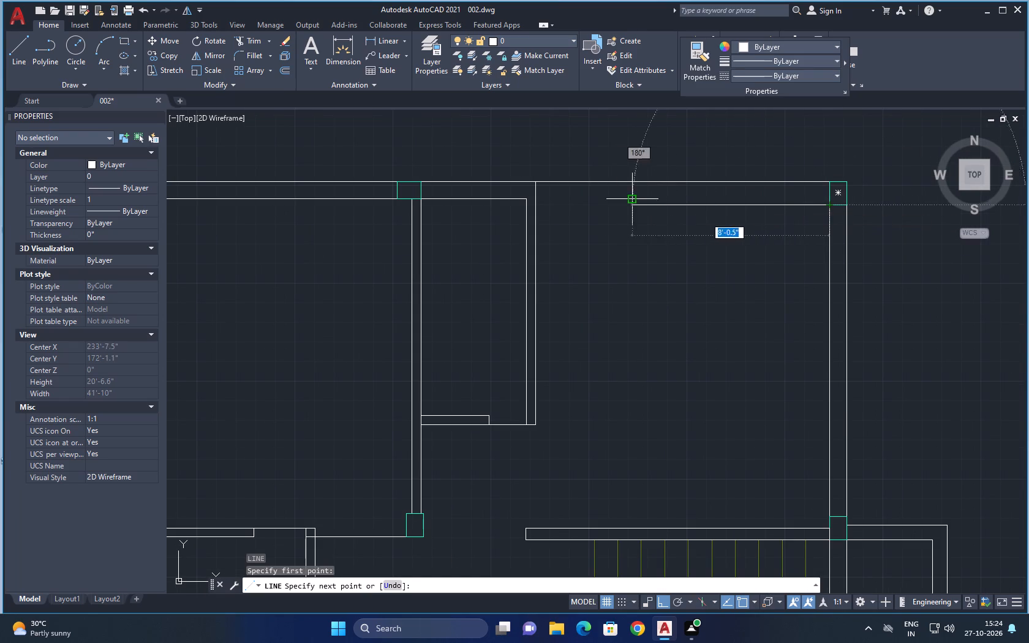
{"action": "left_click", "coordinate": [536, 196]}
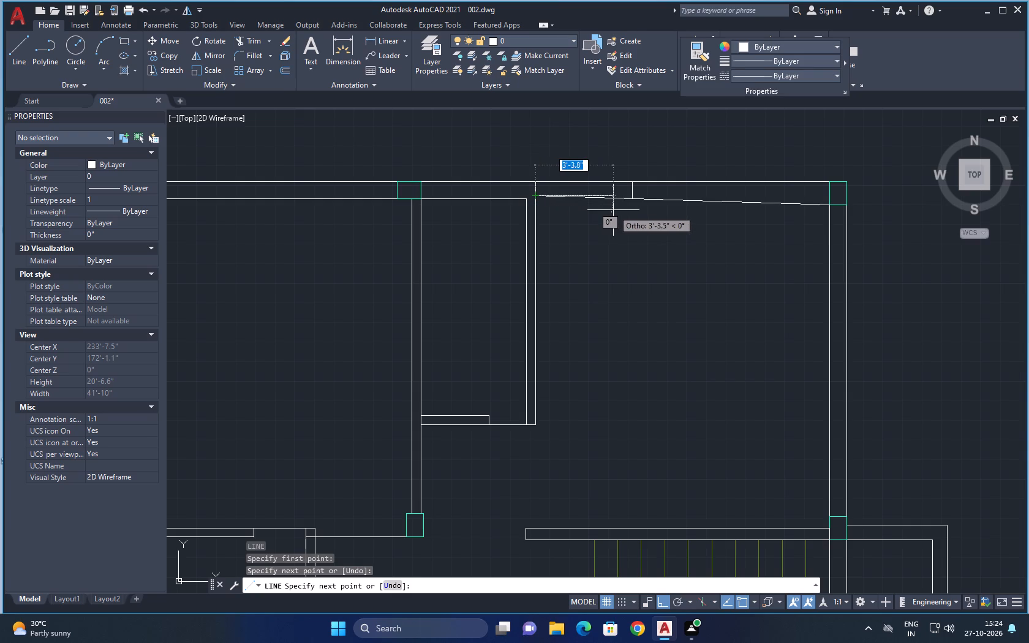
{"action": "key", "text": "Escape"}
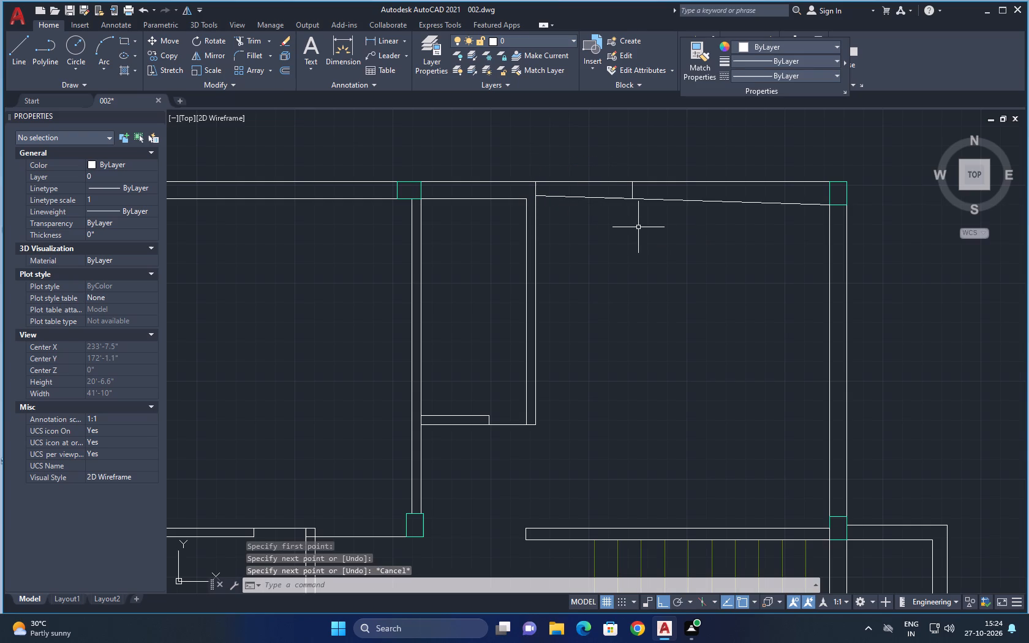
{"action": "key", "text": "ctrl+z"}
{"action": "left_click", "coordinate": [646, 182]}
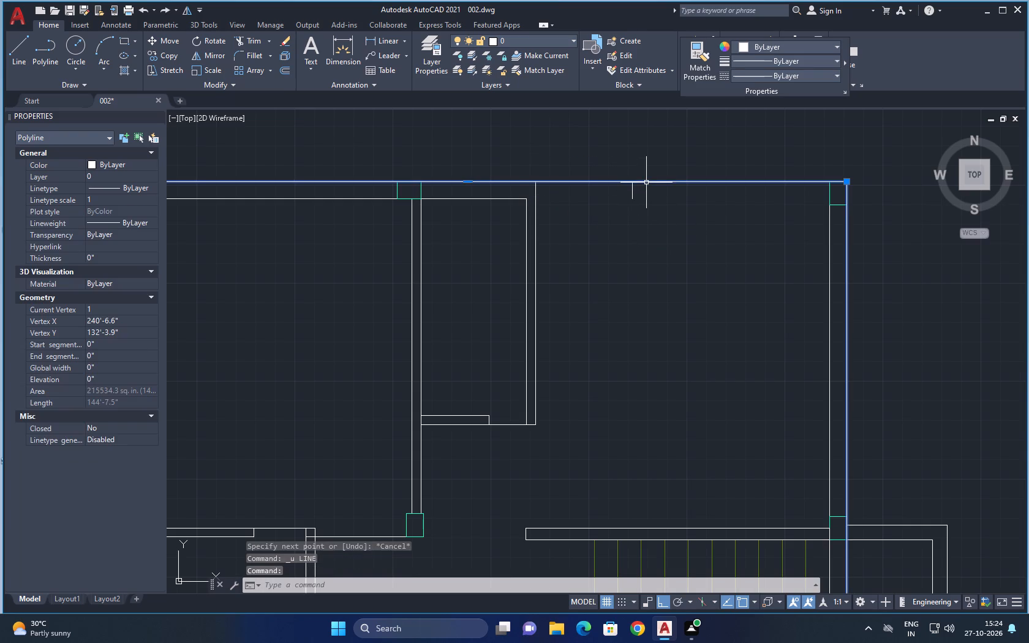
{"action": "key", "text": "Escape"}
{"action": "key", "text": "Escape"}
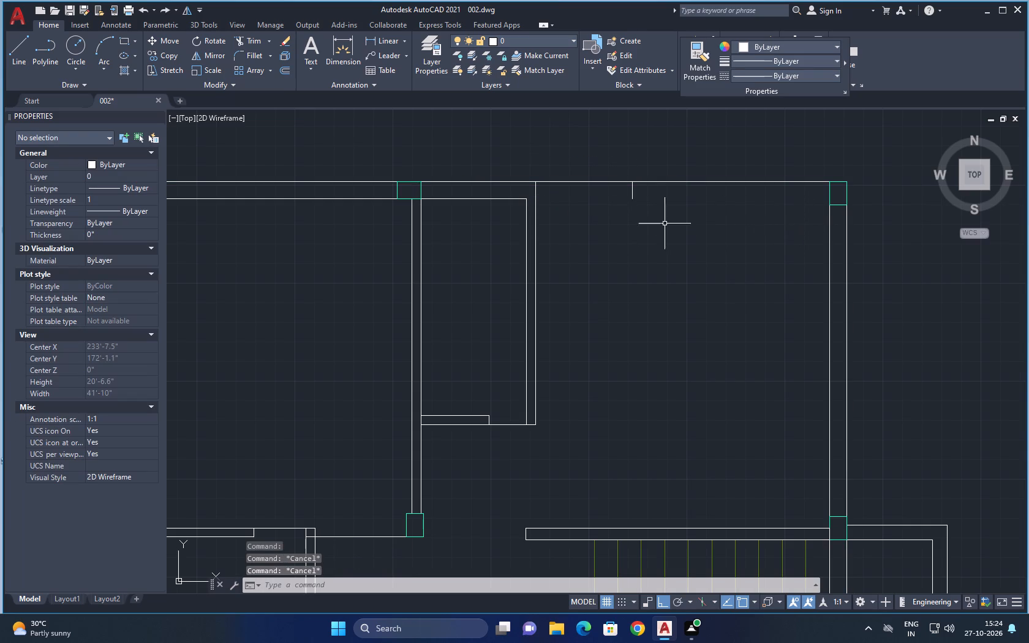
Draw a horizontal line extending the top wall's inner face from the small room past the upper-right column.
{"action": "type", "text": "l"}
{"action": "key", "text": "space"}
{"action": "left_click", "coordinate": [518, 199]}
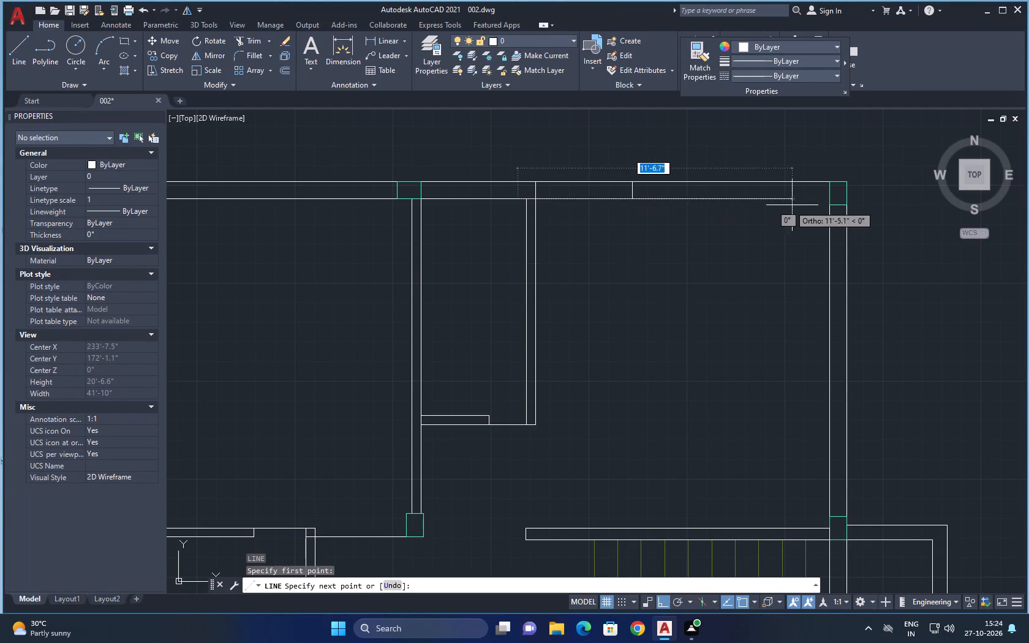
{"action": "left_click", "coordinate": [856, 206]}
{"action": "key", "text": "Escape"}
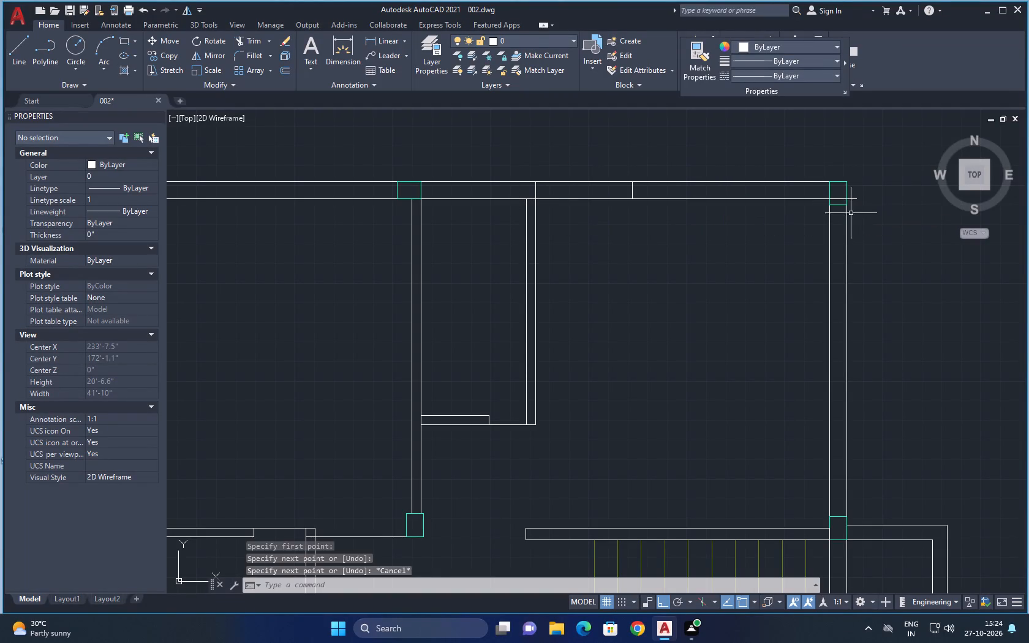
{"action": "key", "text": "Escape"}
{"action": "key", "text": "Escape"}
Trim the short vertical stub in the top wall and the surplus pieces where the small room's side wall meets it.
{"action": "type", "text": "tr"}
{"action": "key", "text": "space"}
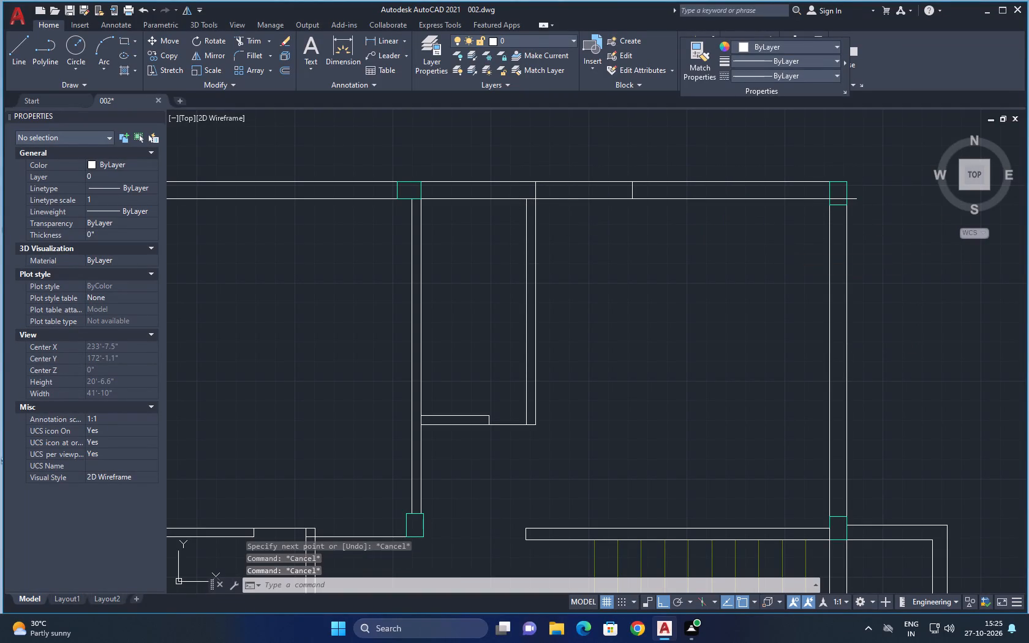
{"action": "left_click_drag", "start_coordinate": [624, 186], "coordinate": [658, 190]}
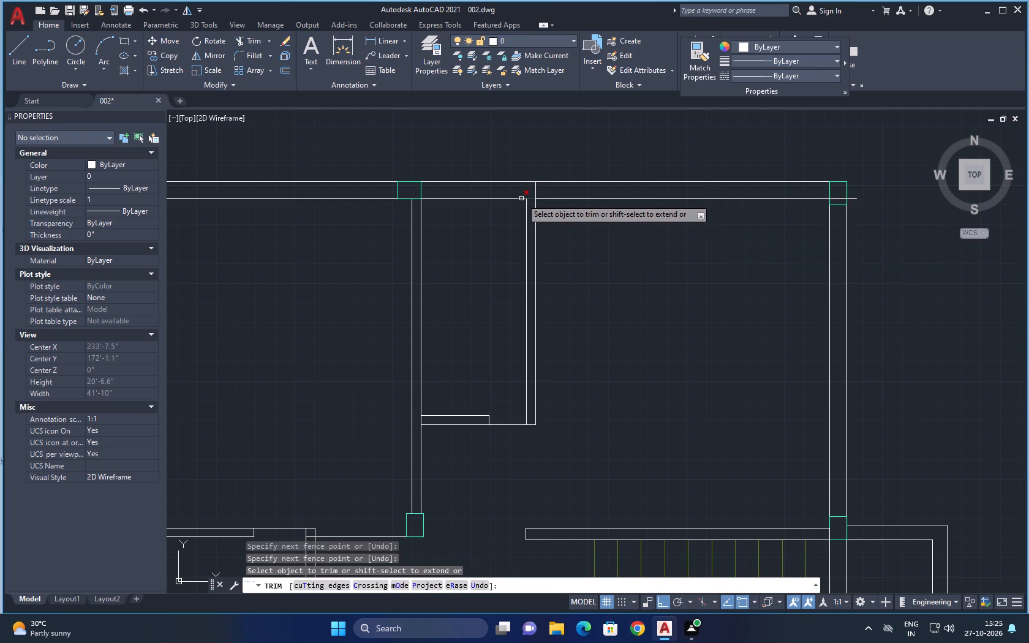
{"action": "scroll", "coordinate": [521, 198], "scroll_direction": "up", "scroll_amount": 3}
{"action": "left_click_drag", "start_coordinate": [558, 215], "coordinate": [617, 184]}
{"action": "scroll", "coordinate": [712, 204], "scroll_direction": "down", "scroll_amount": 4}
Trim the new inner wall line where it crosses the upper-right column and projects beyond the outer wall.
{"action": "middle_click_drag", "start_coordinate": [714, 207], "coordinate": [258, 214]}
{"action": "scroll", "coordinate": [448, 228], "scroll_direction": "up", "scroll_amount": 4}
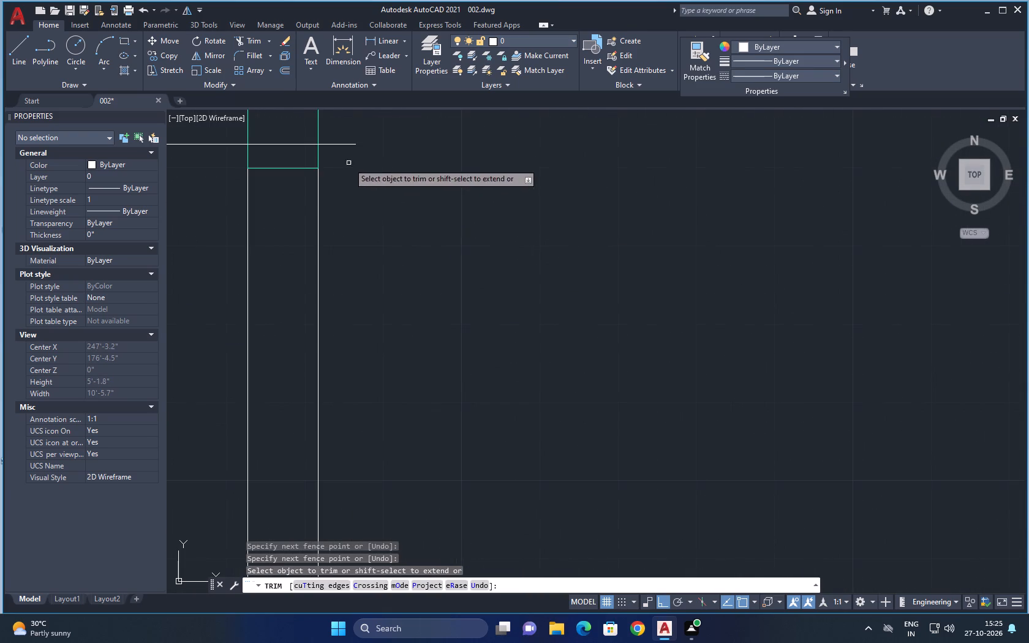
{"action": "left_click_drag", "start_coordinate": [348, 140], "coordinate": [345, 118]}
{"action": "left_click_drag", "start_coordinate": [298, 137], "coordinate": [293, 158]}
{"action": "left_click_drag", "start_coordinate": [349, 159], "coordinate": [352, 132]}
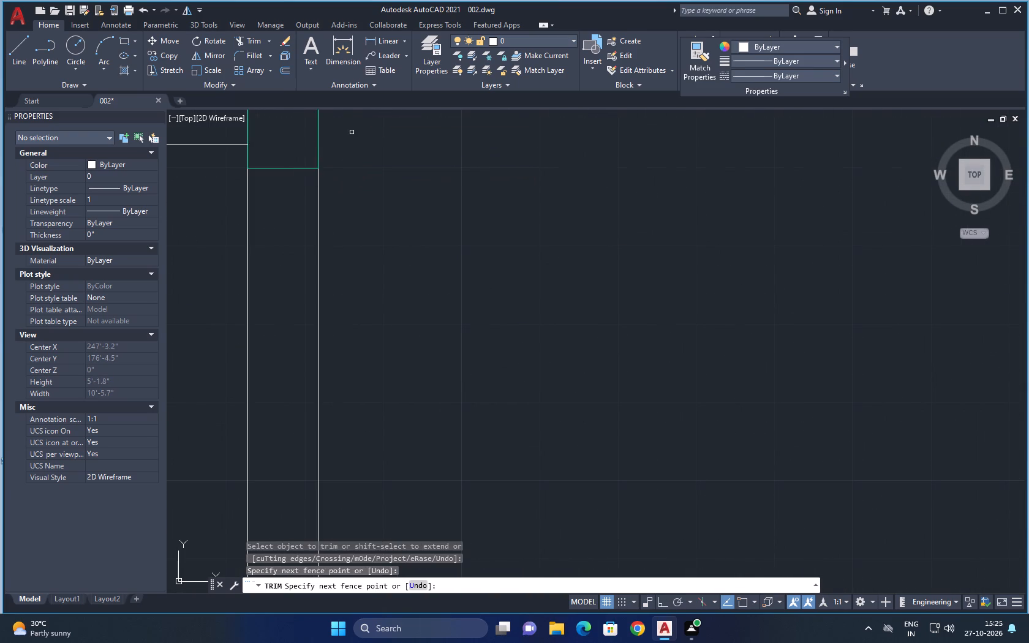
{"action": "scroll", "coordinate": [407, 169], "scroll_direction": "down", "scroll_amount": 8}
{"action": "key", "text": "Escape"}
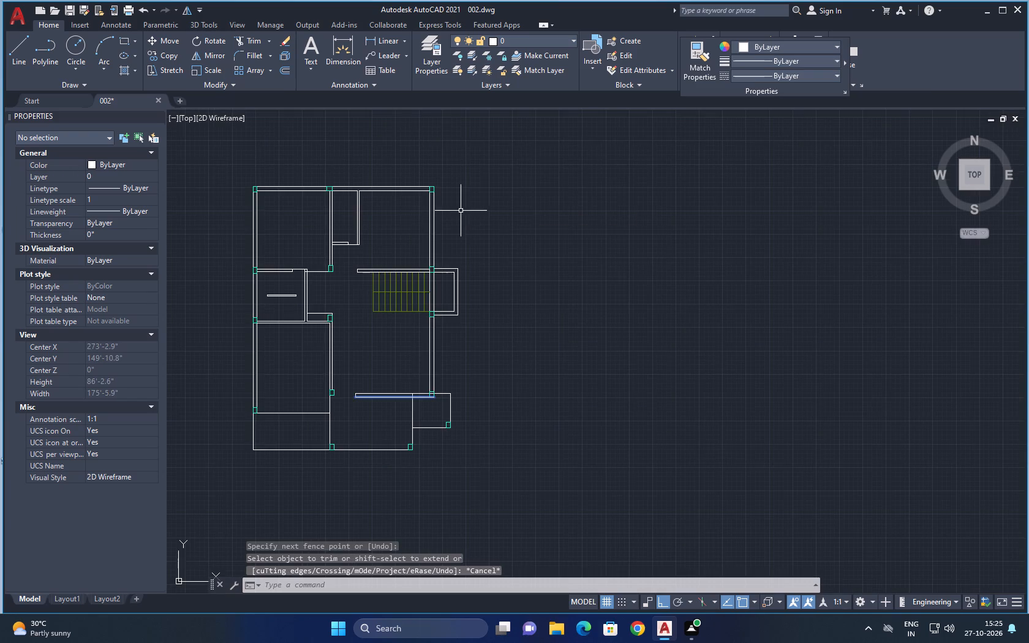
Examine the second plan's lower entrance wall and compare the plan with the ground floor plan.
{"action": "scroll", "coordinate": [464, 219], "scroll_direction": "down", "scroll_amount": 2}
{"action": "middle_click_drag", "start_coordinate": [468, 225], "coordinate": [526, 223]}
{"action": "scroll", "coordinate": [507, 247], "scroll_direction": "up", "scroll_amount": 3}
{"action": "key", "text": "Escape"}
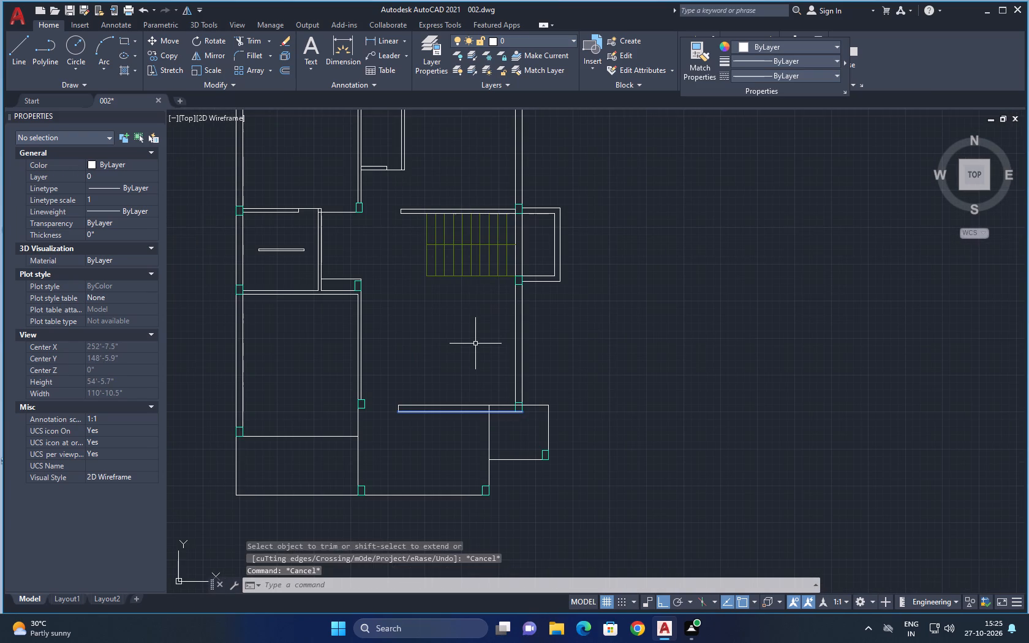
{"action": "key", "text": "Escape"}
{"action": "key", "text": "Escape"}
{"action": "left_click", "coordinate": [448, 412]}
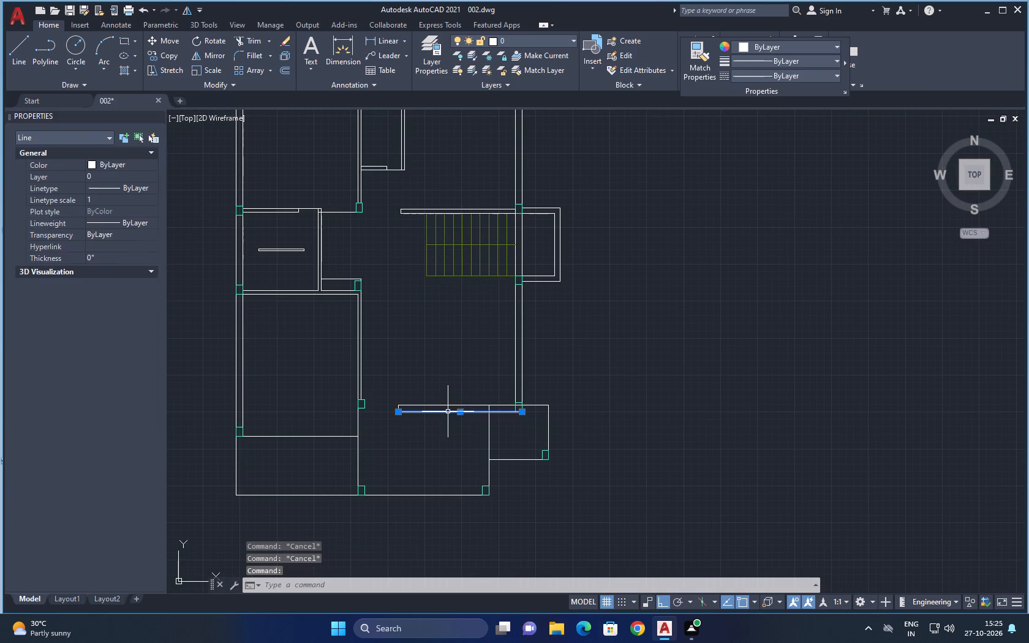
{"action": "key", "text": "Escape"}
{"action": "key", "text": "Escape"}
{"action": "scroll", "coordinate": [453, 434], "scroll_direction": "down", "scroll_amount": 2}
{"action": "middle_click_drag", "start_coordinate": [467, 432], "coordinate": [668, 421]}
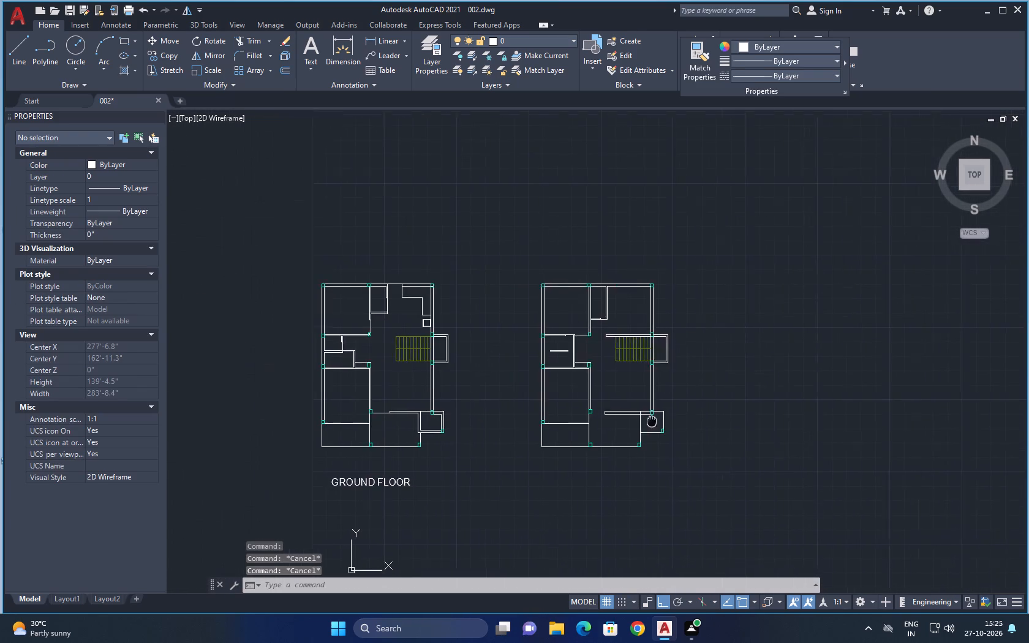
{"action": "middle_click_drag", "start_coordinate": [668, 421], "coordinate": [670, 421]}
{"action": "scroll", "coordinate": [670, 421], "scroll_direction": "up", "scroll_amount": 2}
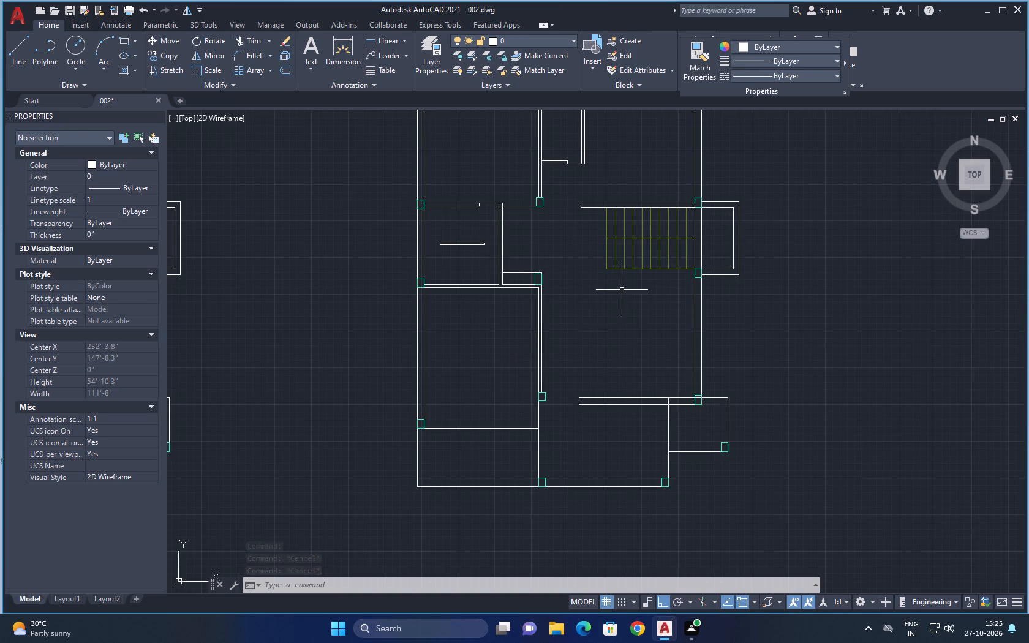
Copy the staircase's top wall rectangle about 7'-6.4" down, aligning its upper right corner with the staircase's bottom edge.
{"action": "scroll", "coordinate": [628, 276], "scroll_direction": "up", "scroll_amount": 1}
{"action": "left_click", "coordinate": [598, 166]}
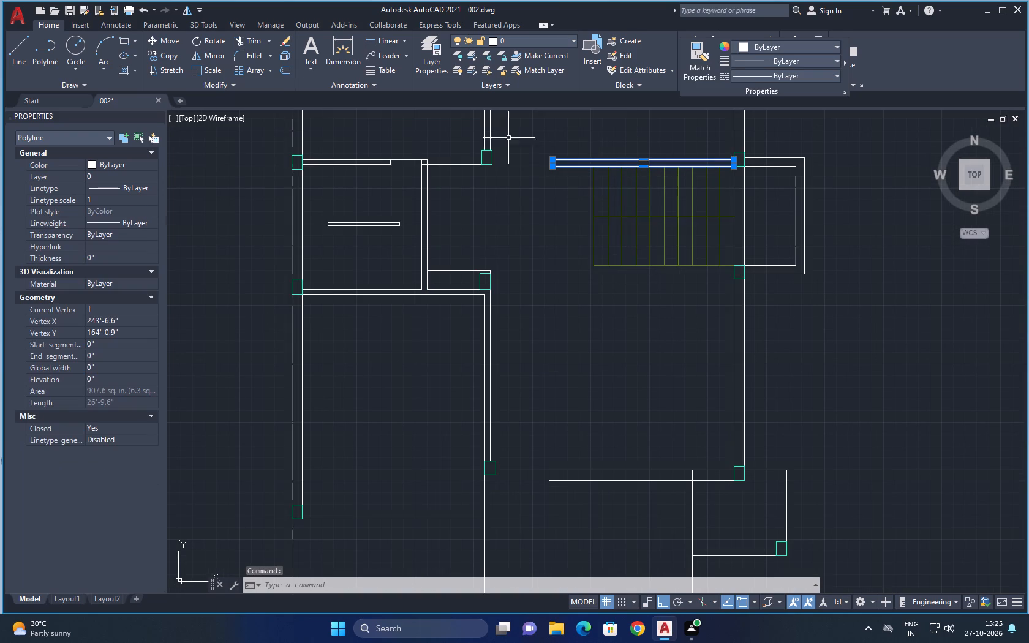
{"action": "left_click", "coordinate": [167, 53]}
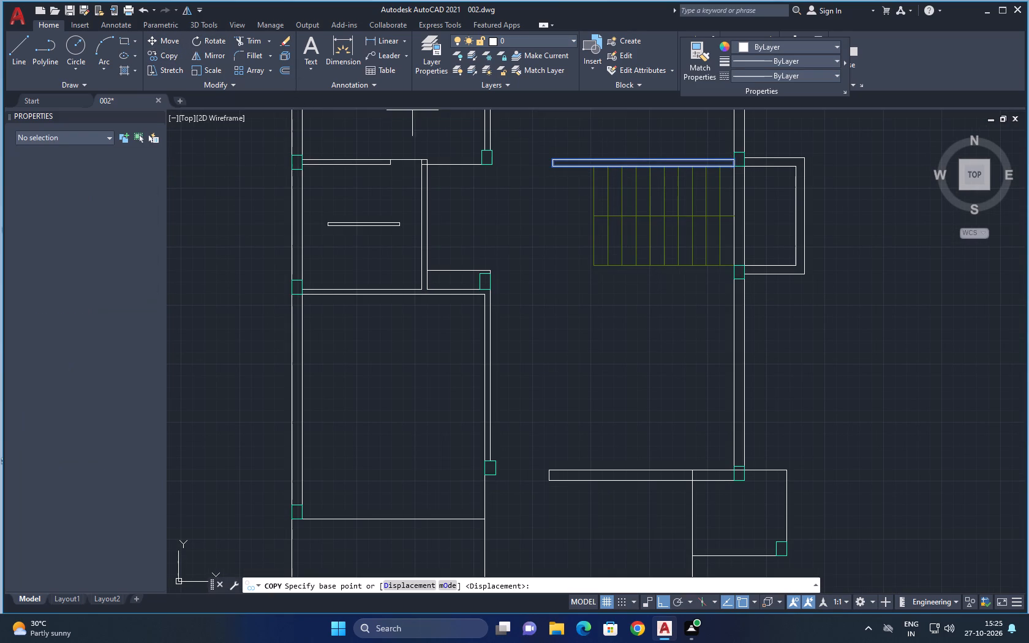
{"action": "scroll", "coordinate": [722, 162], "scroll_direction": "up", "scroll_amount": 1}
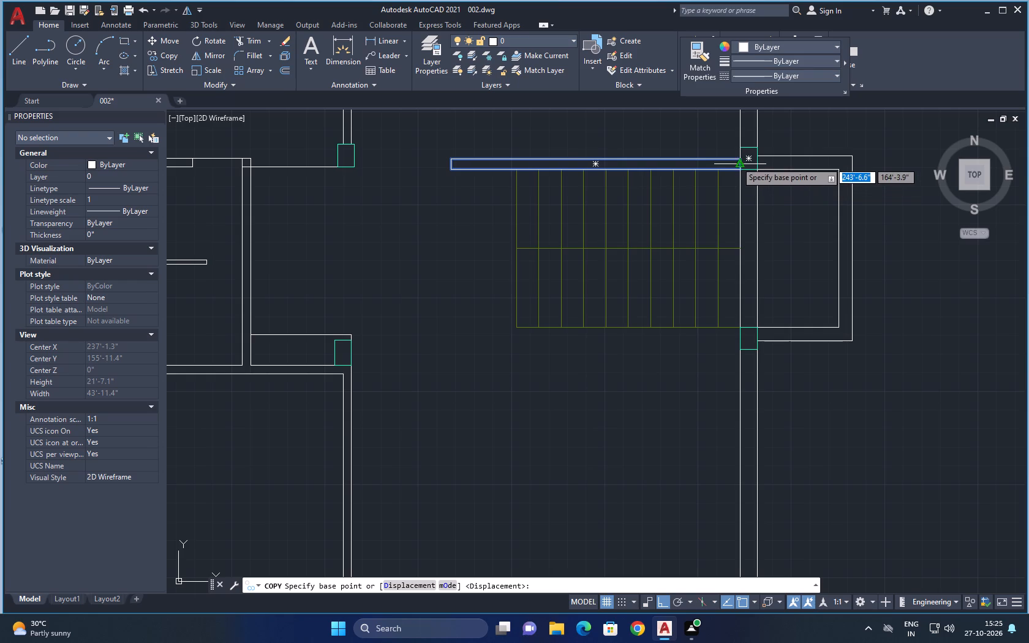
{"action": "scroll", "coordinate": [737, 156], "scroll_direction": "up", "scroll_amount": 4}
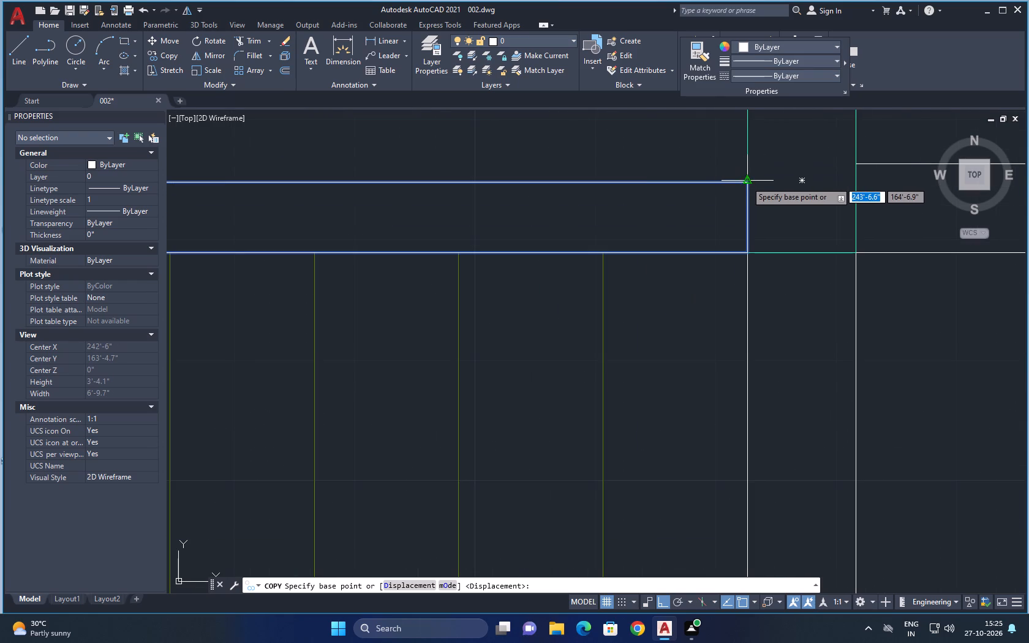
{"action": "left_click", "coordinate": [746, 187]}
{"action": "scroll", "coordinate": [729, 344], "scroll_direction": "down", "scroll_amount": 3}
{"action": "middle_click_drag", "start_coordinate": [728, 346], "coordinate": [726, 224]}
{"action": "scroll", "coordinate": [698, 460], "scroll_direction": "up", "scroll_amount": 4}
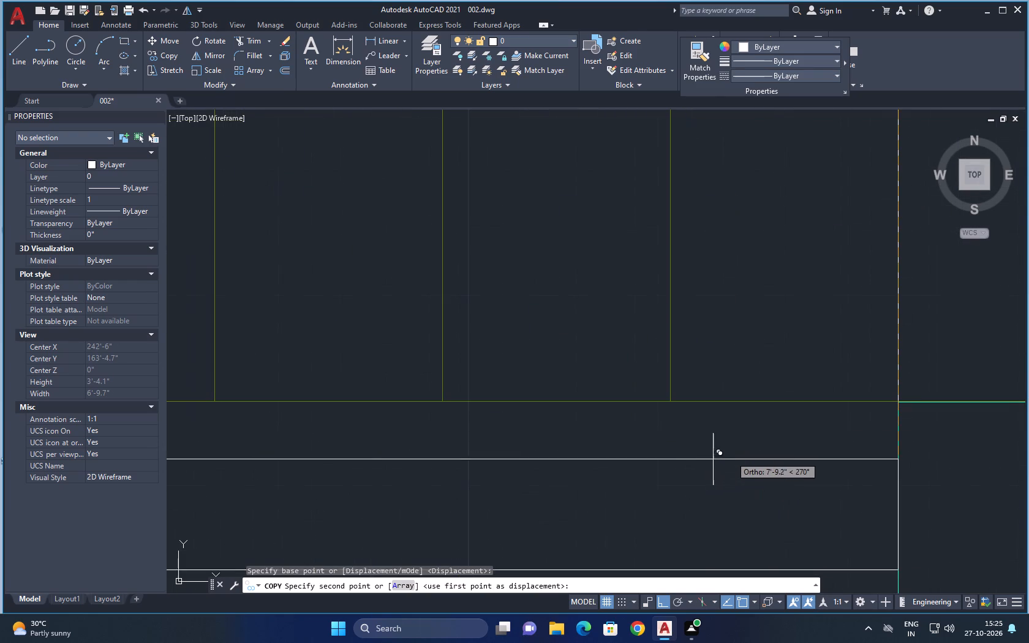
{"action": "left_click", "coordinate": [899, 403]}
{"action": "scroll", "coordinate": [676, 445], "scroll_direction": "down", "scroll_amount": 3}
{"action": "key", "text": "Escape"}
{"action": "scroll", "coordinate": [576, 427], "scroll_direction": "down", "scroll_amount": 3}
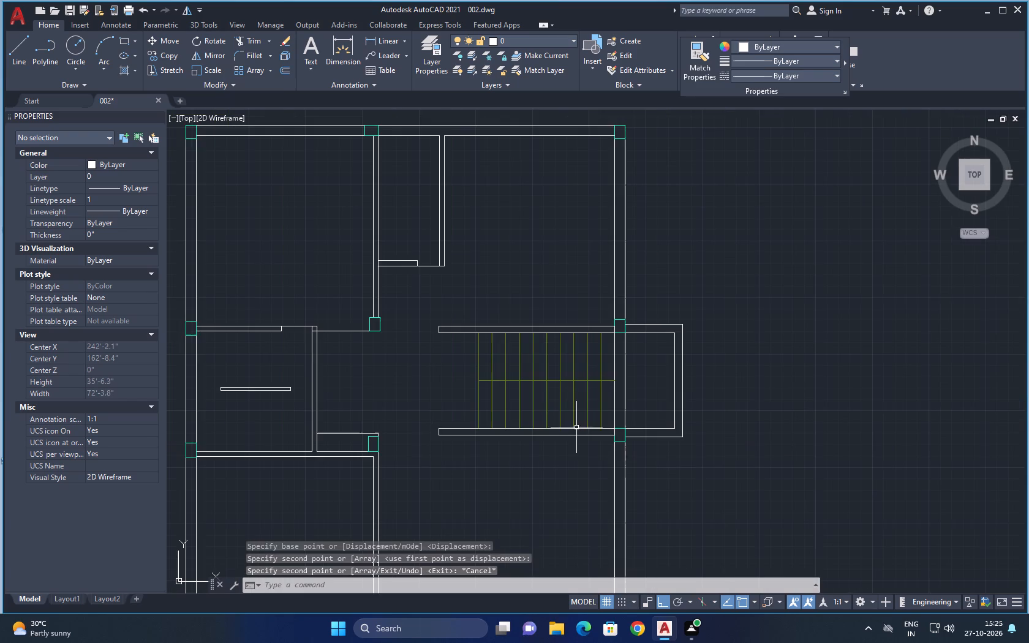
Draw a horizontal line about 5'-2" long from the lower staircase wall's upper left corner to above the small column.
{"action": "middle_click_drag", "start_coordinate": [576, 427], "coordinate": [612, 413]}
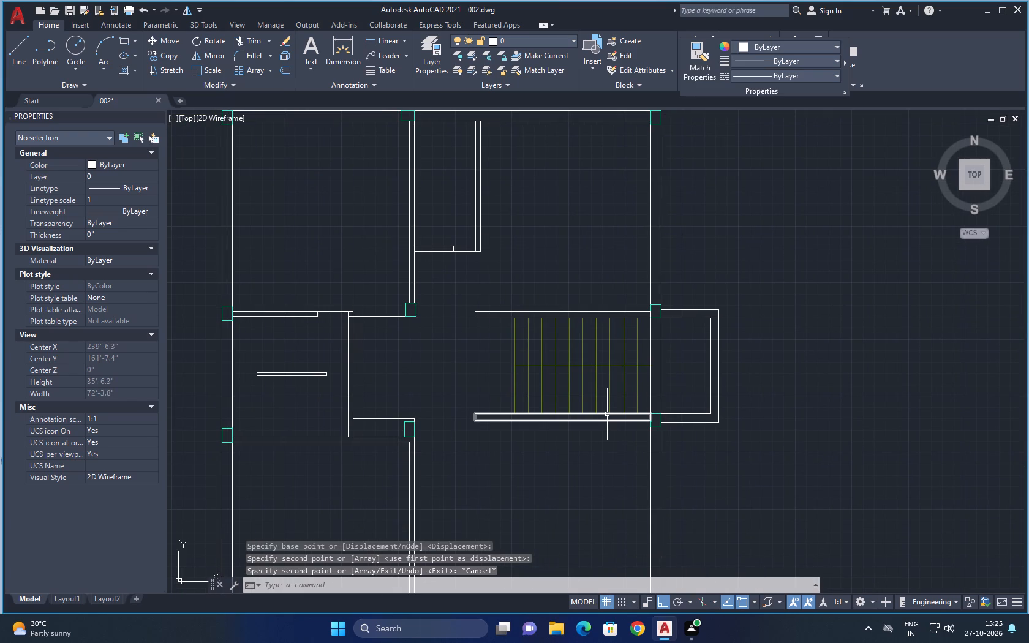
{"action": "scroll", "coordinate": [464, 421], "scroll_direction": "up", "scroll_amount": 1}
{"action": "middle_click_drag", "start_coordinate": [453, 417], "coordinate": [547, 313]}
{"action": "scroll", "coordinate": [471, 385], "scroll_direction": "up", "scroll_amount": 1}
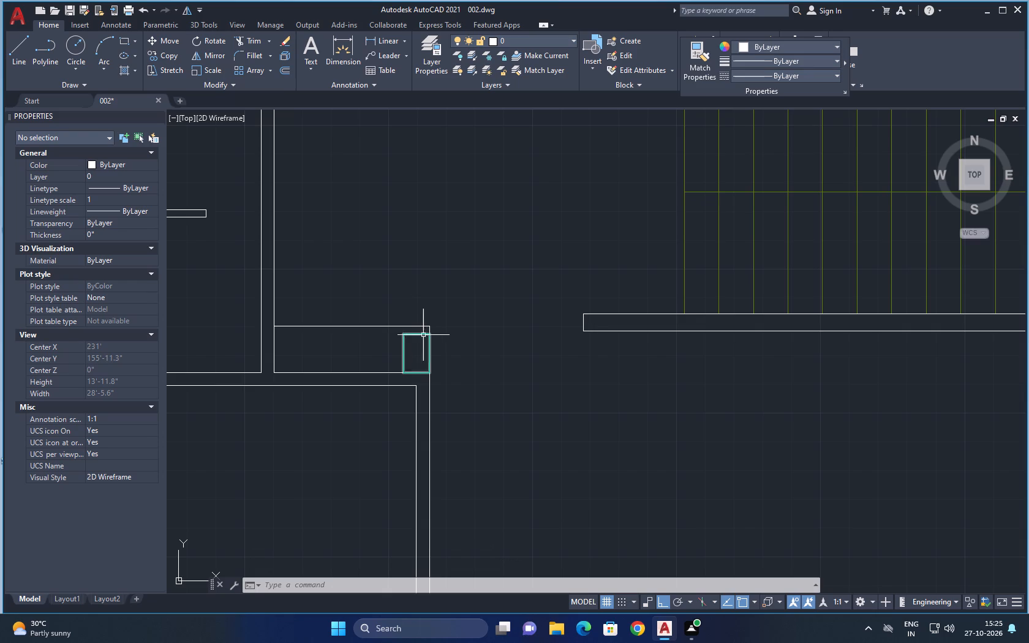
{"action": "key", "text": "l"}
{"action": "key", "text": "space"}
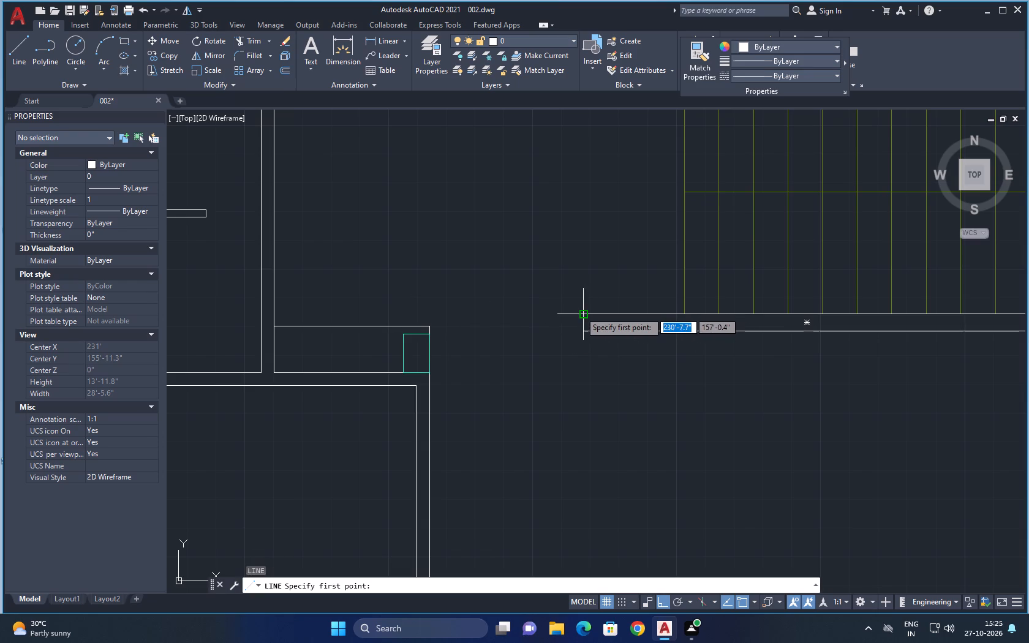
{"action": "left_click", "coordinate": [582, 314]}
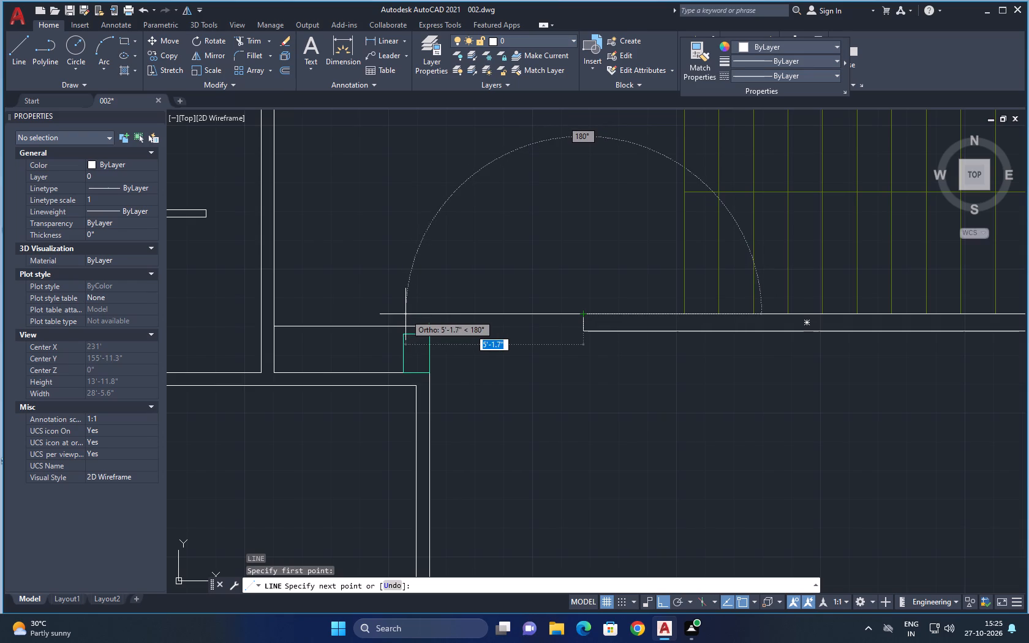
{"action": "left_click", "coordinate": [403, 313]}
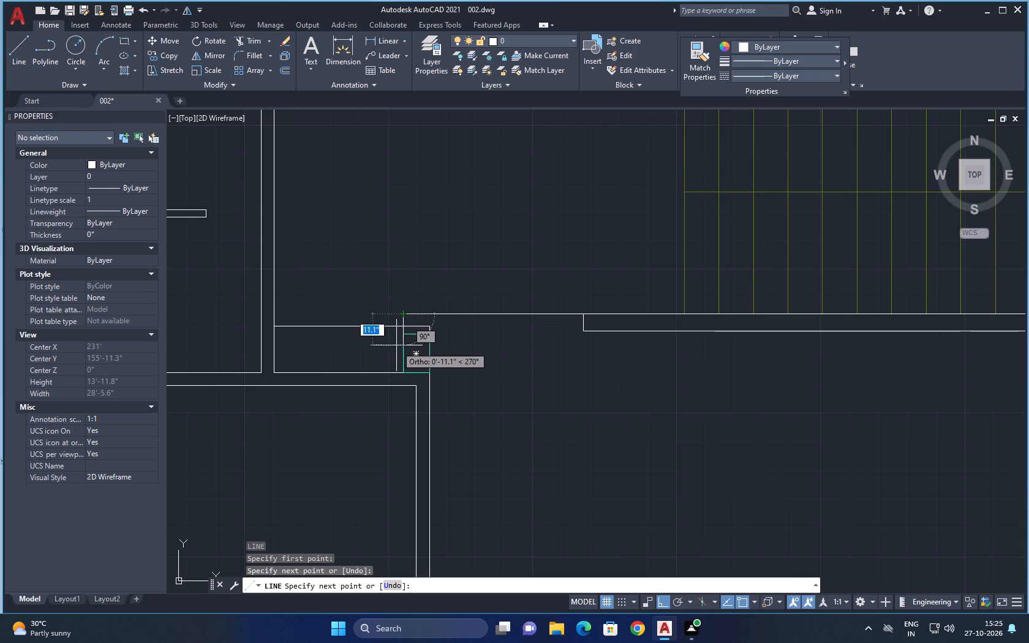
{"action": "key", "text": "Escape"}
{"action": "left_click", "coordinate": [396, 338]}
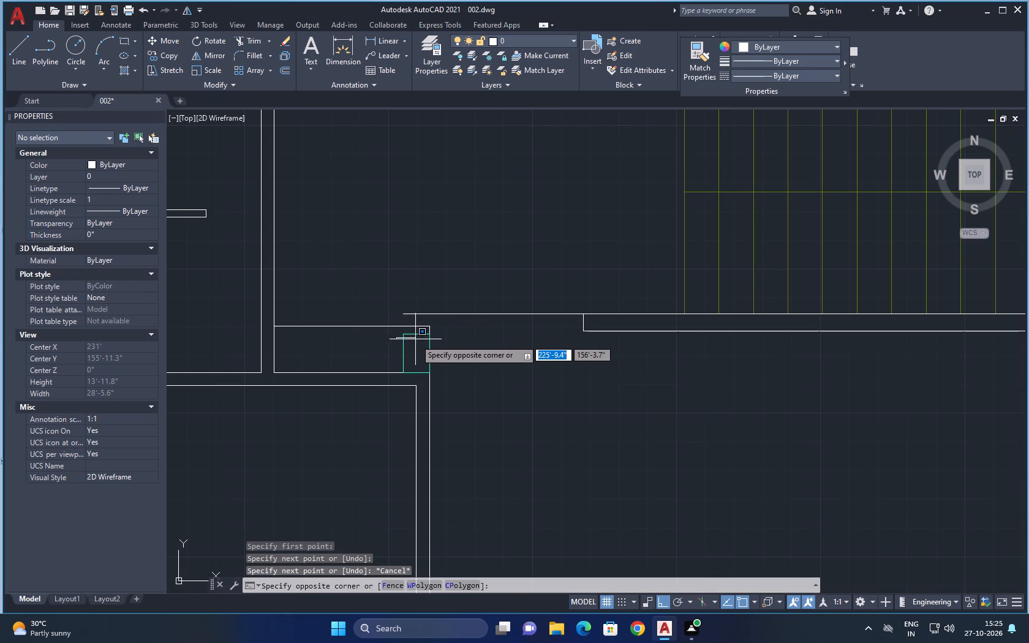
{"action": "key", "text": "Escape"}
{"action": "key", "text": "Escape"}
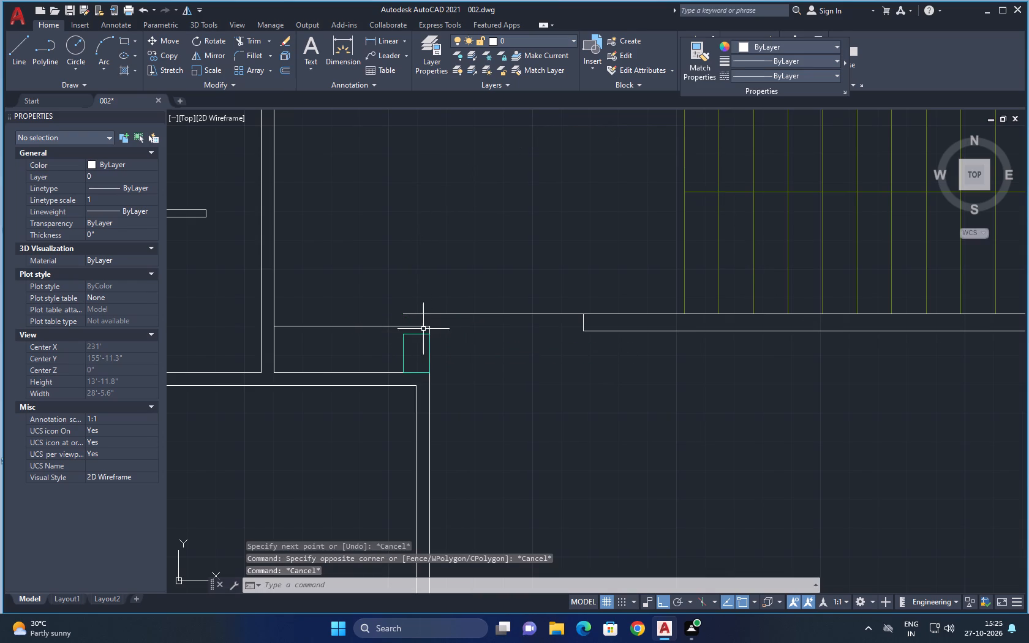
Stretch the short vertical line above the small column's right edge up to the new horizontal line.
{"action": "left_click", "coordinate": [428, 329]}
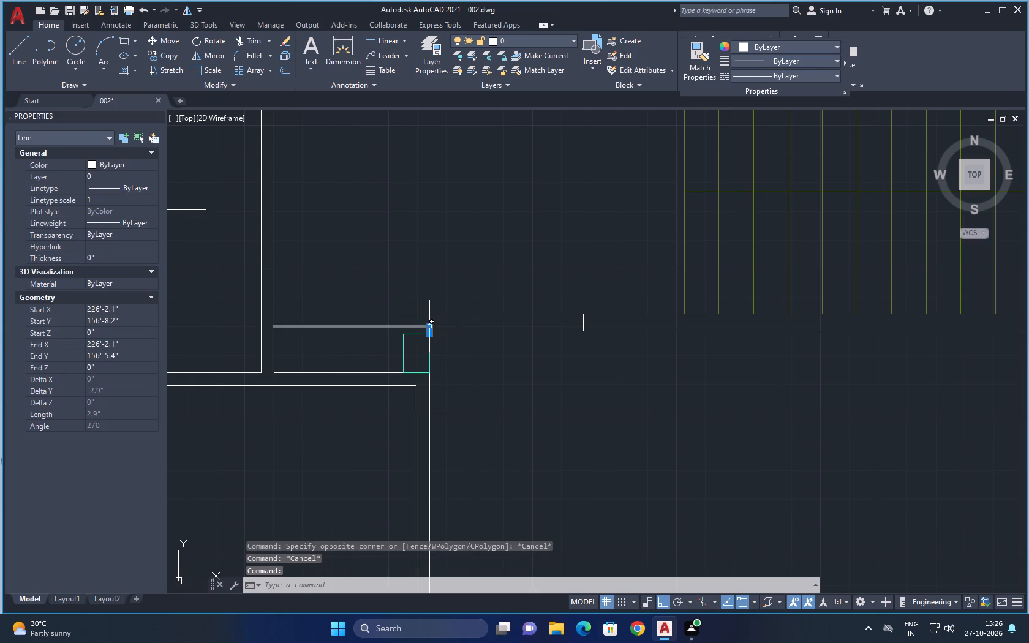
{"action": "left_click", "coordinate": [427, 326]}
{"action": "left_click", "coordinate": [428, 316]}
{"action": "key", "text": "Escape"}
{"action": "key", "text": "Escape"}
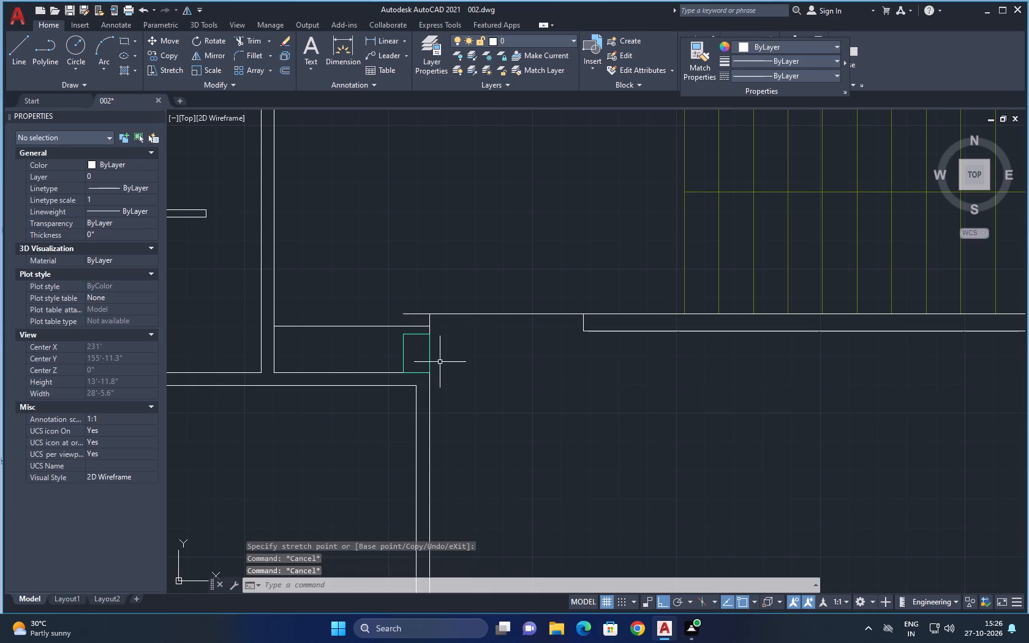
Draw a short vertical line from the lower staircase wall's upper left end down to the small column's upper left corner.
{"action": "key", "text": "l"}
{"action": "key", "text": "space"}
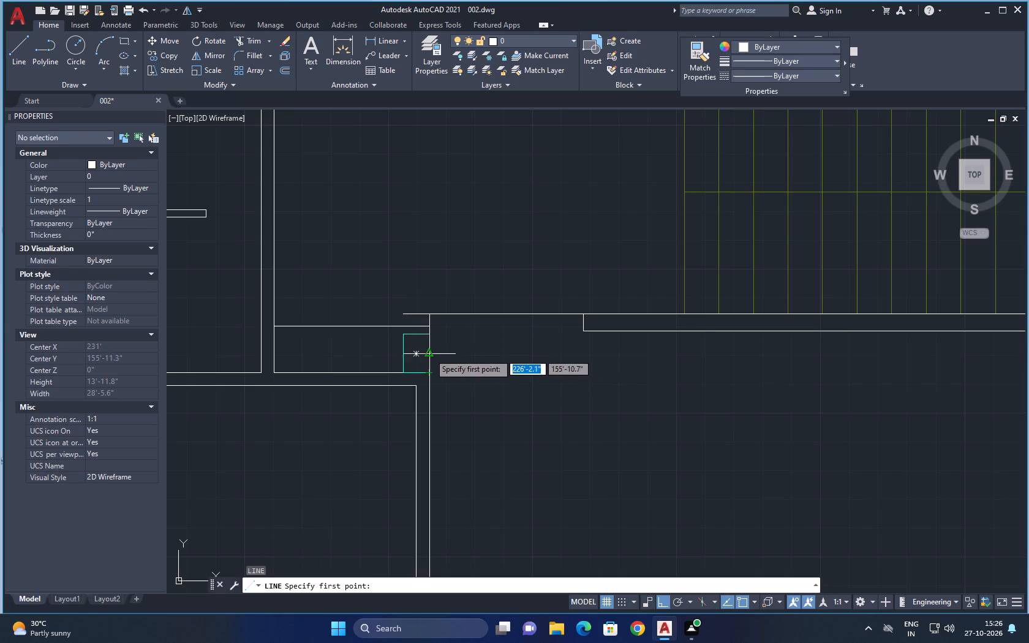
{"action": "left_click", "coordinate": [404, 318]}
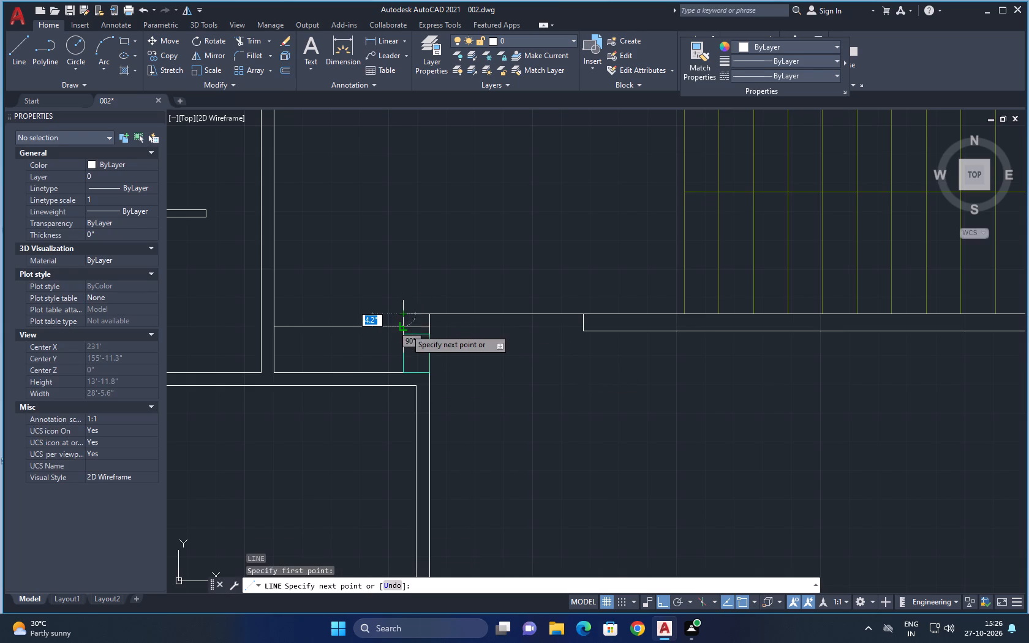
{"action": "left_click", "coordinate": [405, 335]}
{"action": "key", "text": "Escape"}
Trim the horizontal line segment crossing the wall end directly above the small column.
{"action": "type", "text": "tr"}
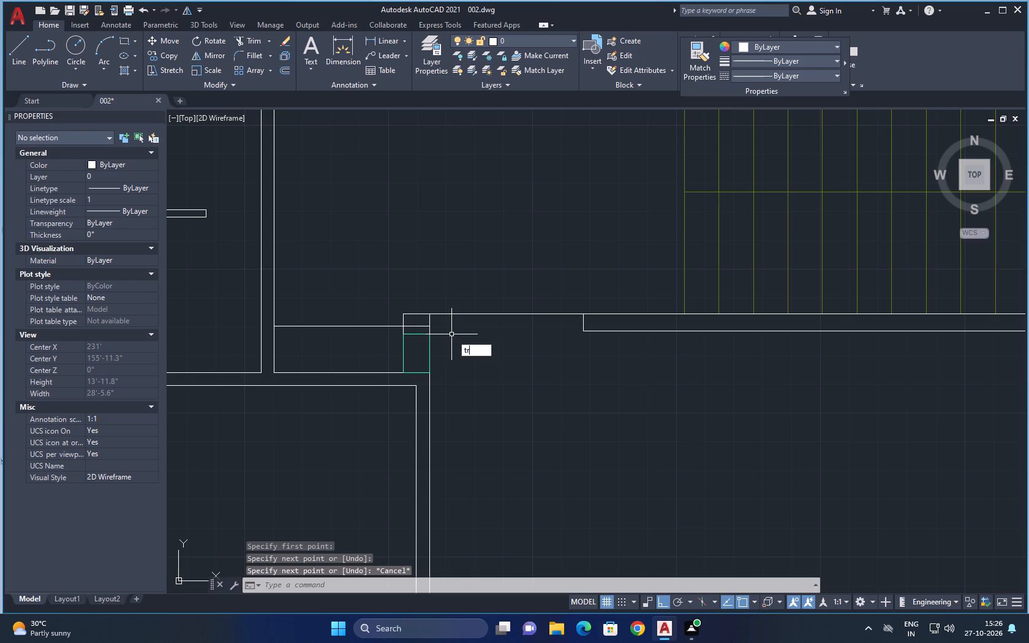
{"action": "key", "text": "space"}
{"action": "left_click", "coordinate": [417, 327]}
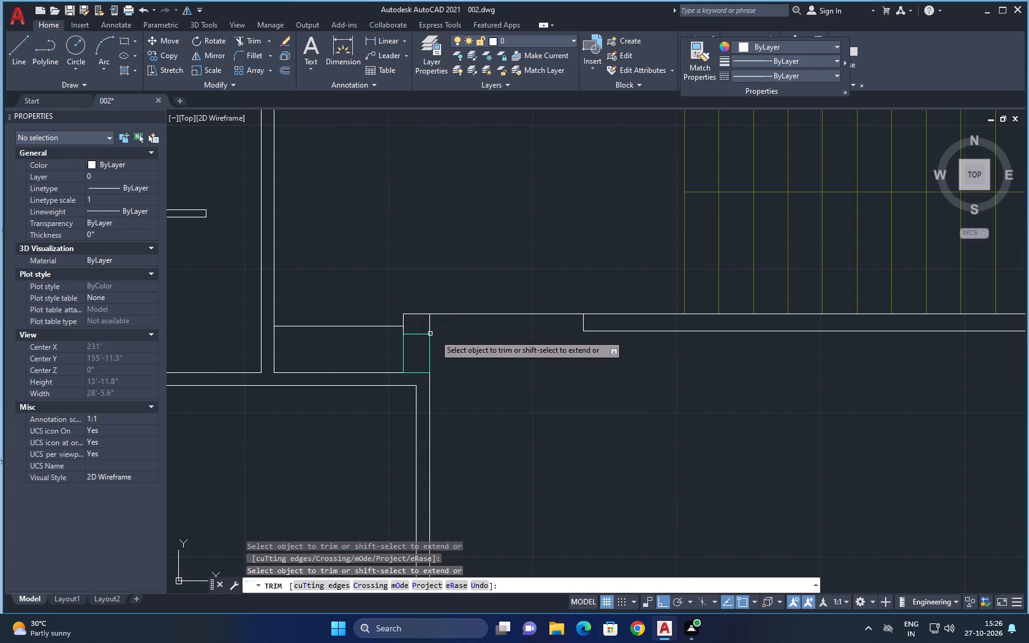
{"action": "key", "text": "Escape"}
Save the drawing.
{"action": "scroll", "coordinate": [484, 347], "scroll_direction": "down", "scroll_amount": 3}
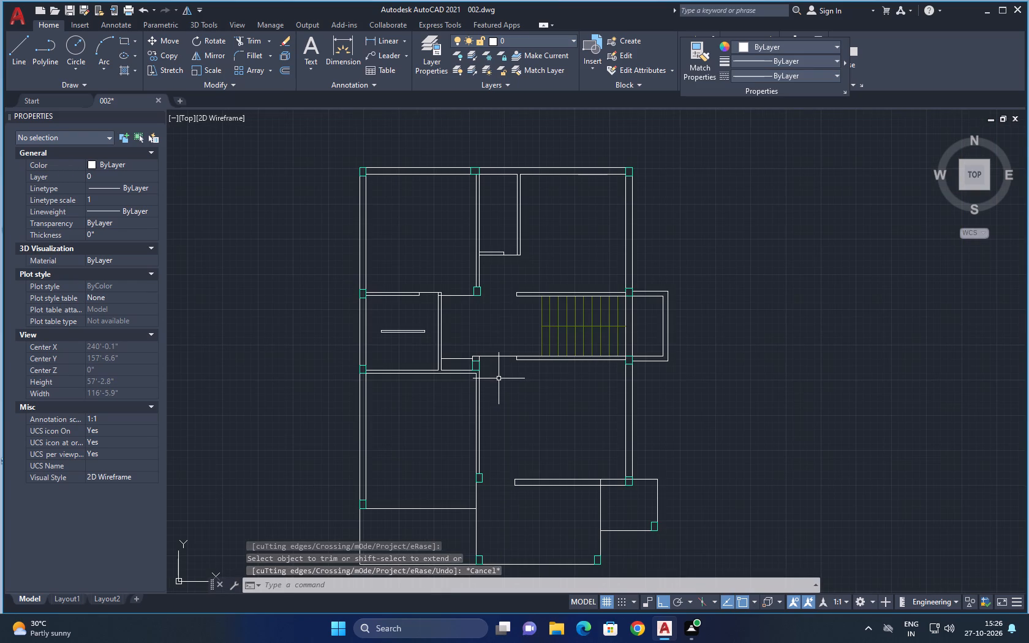
{"action": "key", "text": "ctrl+s"}
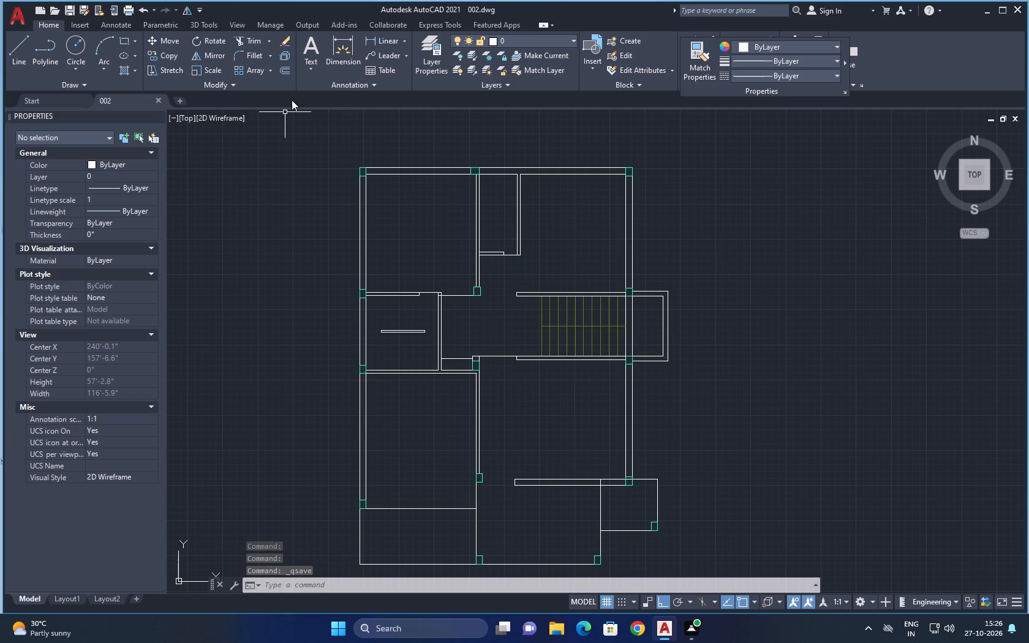
Draw a thin horizontal shelf about 1.8" thick in the second plan's store room, from its left wall to about half the room's width.
{"action": "left_click", "coordinate": [8, 53]}
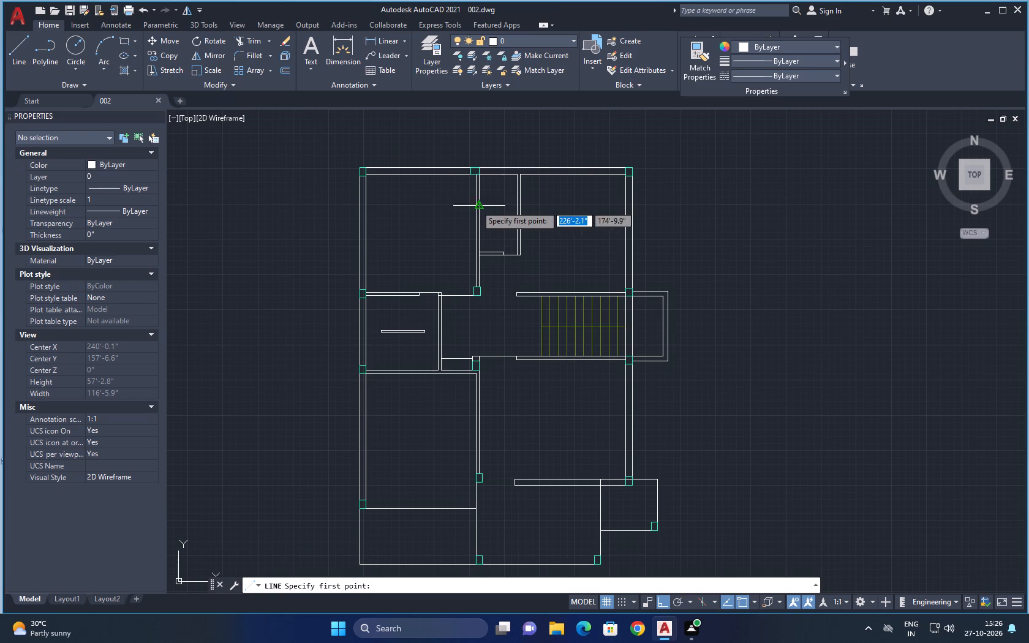
{"action": "scroll", "coordinate": [476, 205], "scroll_direction": "up", "scroll_amount": 4}
{"action": "left_click", "coordinate": [491, 207]}
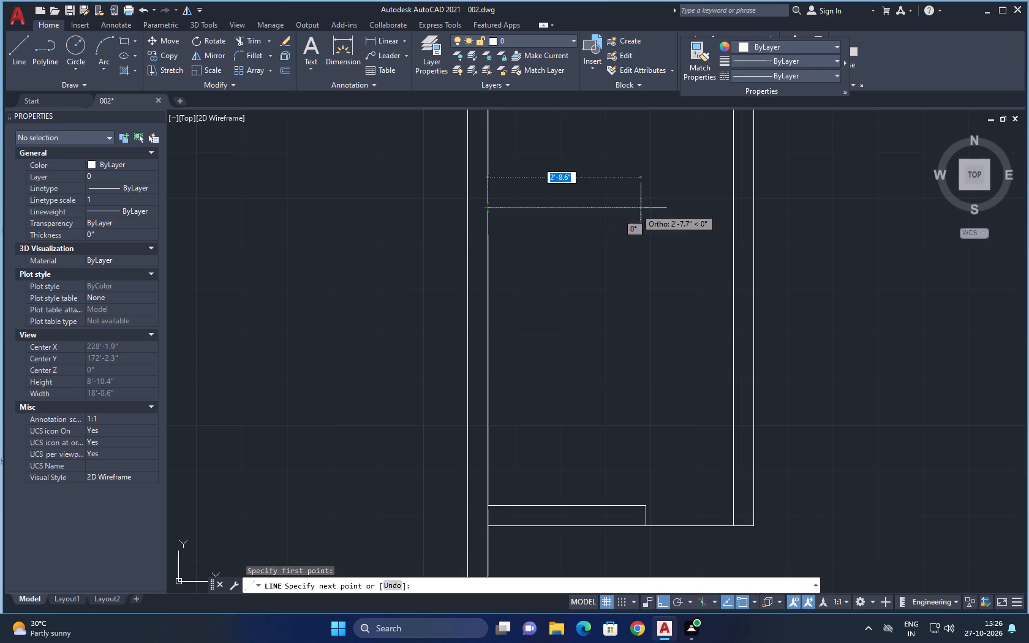
{"action": "left_click", "coordinate": [624, 211]}
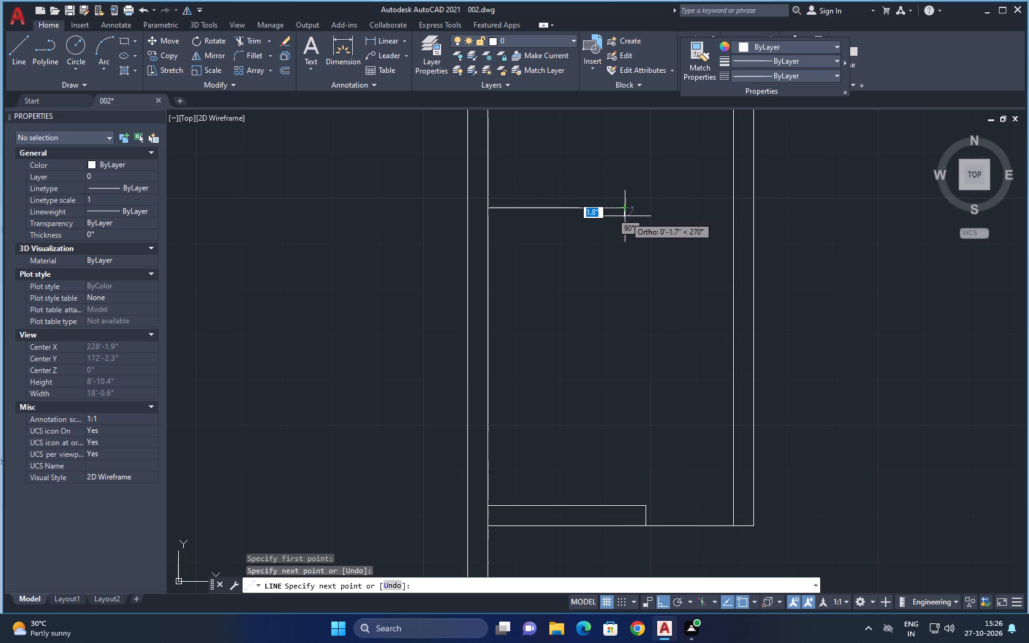
{"action": "left_click", "coordinate": [624, 217]}
{"action": "left_click", "coordinate": [488, 218]}
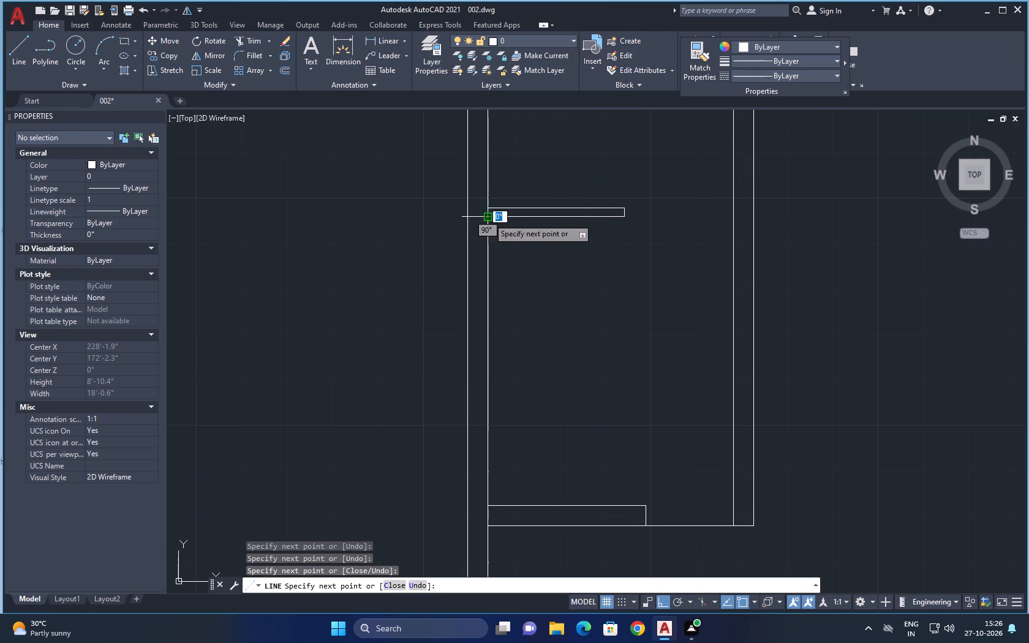
{"action": "key", "text": "Escape"}
{"action": "key", "text": "Escape"}
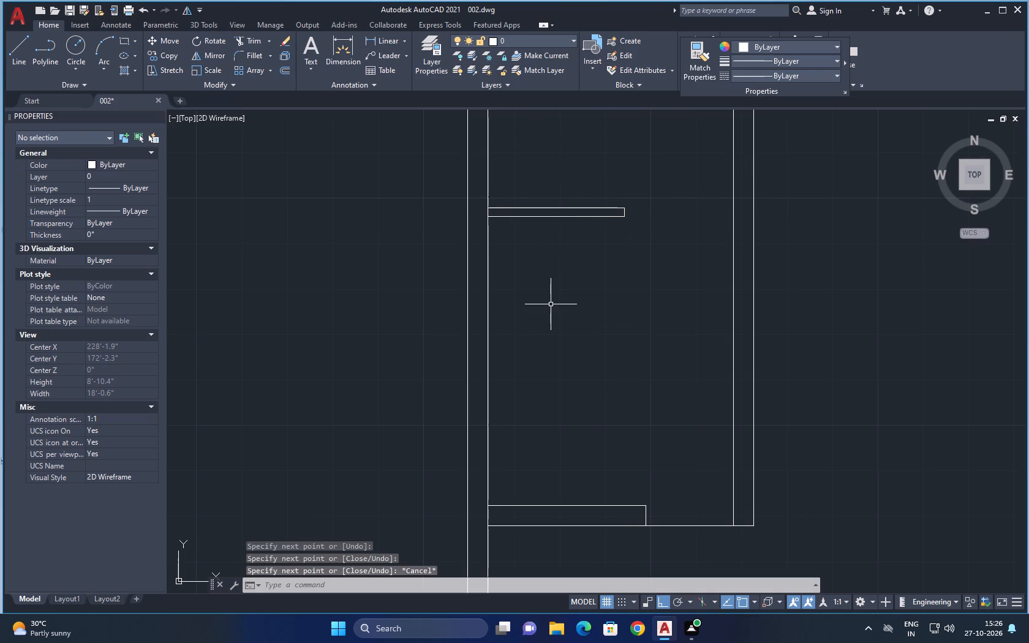
Thaw the bathroom, bed, cupboard, dining table, mirror, pooja, sofa tv, TEXT and washbasin layers, keeping the stairs layer thawed.
{"action": "scroll", "coordinate": [551, 304], "scroll_direction": "down", "scroll_amount": 2}
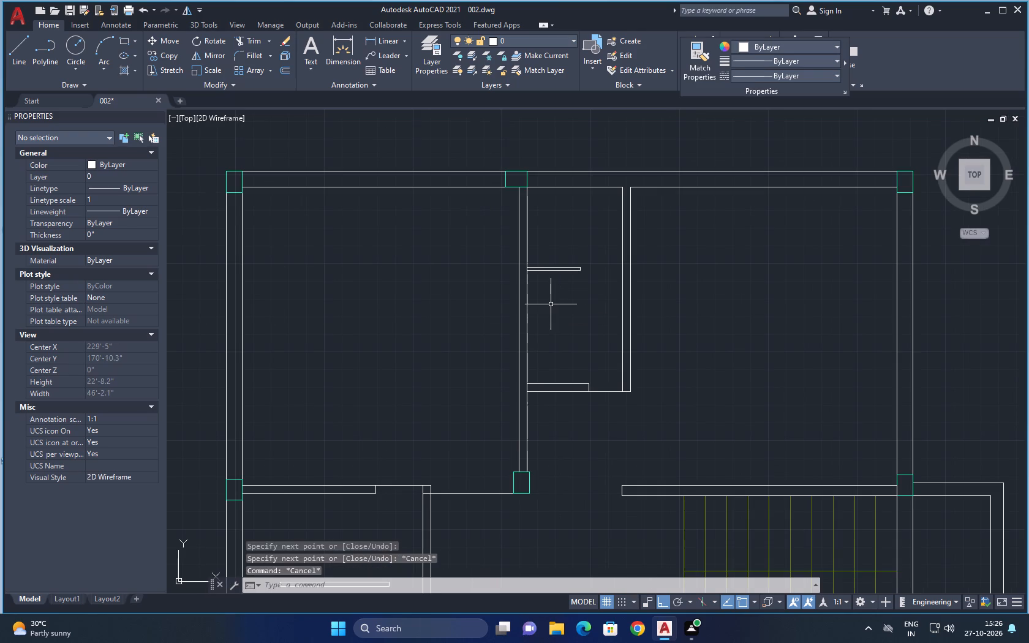
{"action": "left_click", "coordinate": [570, 41]}
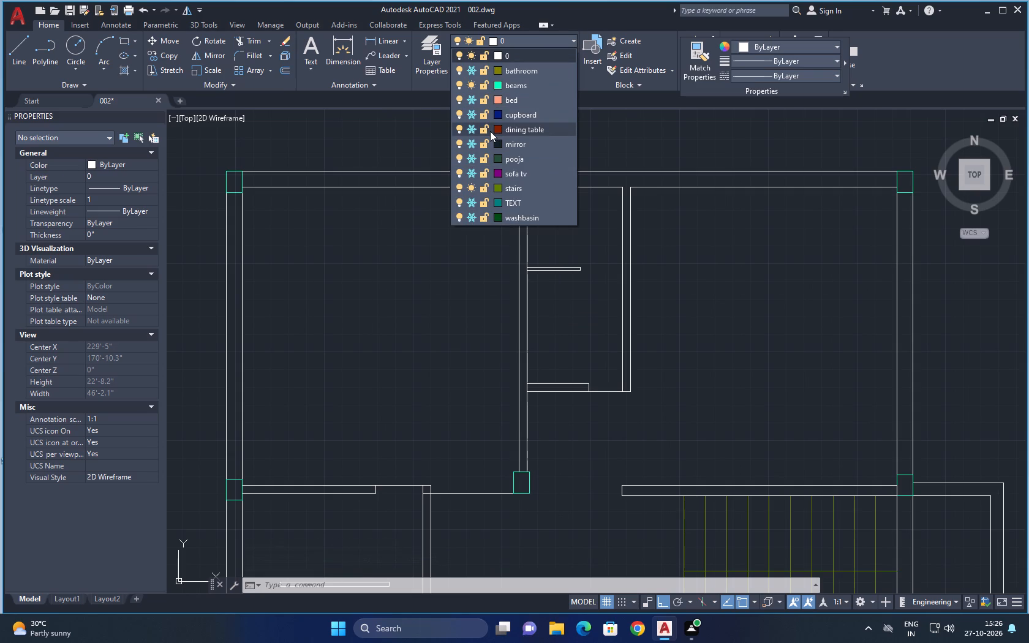
{"action": "left_click", "coordinate": [471, 68]}
{"action": "left_click", "coordinate": [472, 99]}
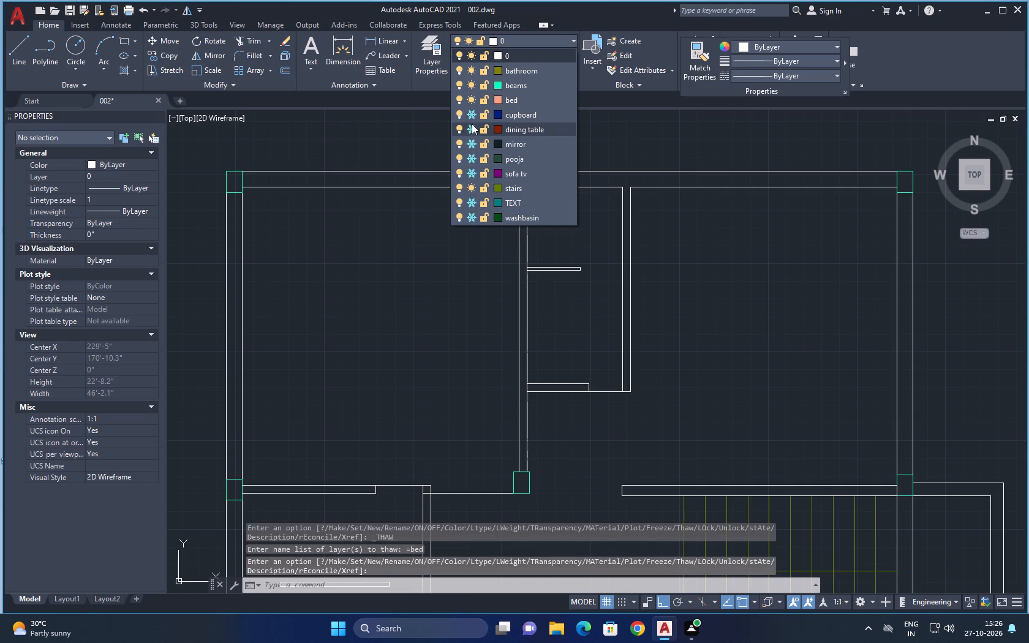
{"action": "left_click", "coordinate": [470, 114]}
{"action": "left_click", "coordinate": [470, 132]}
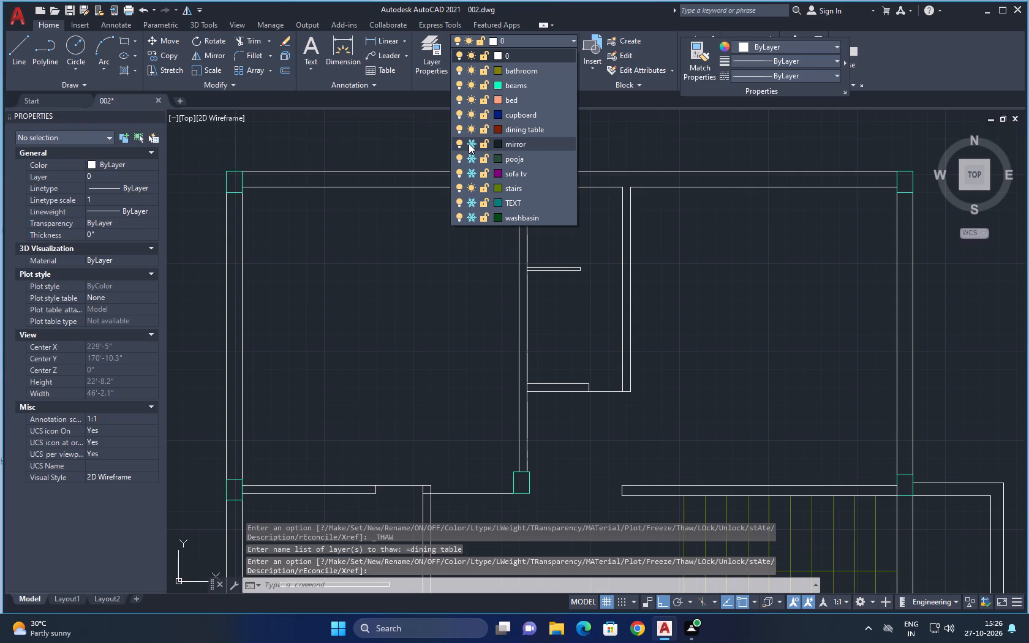
{"action": "left_click", "coordinate": [469, 143]}
{"action": "left_click", "coordinate": [473, 160]}
{"action": "left_click", "coordinate": [470, 173]}
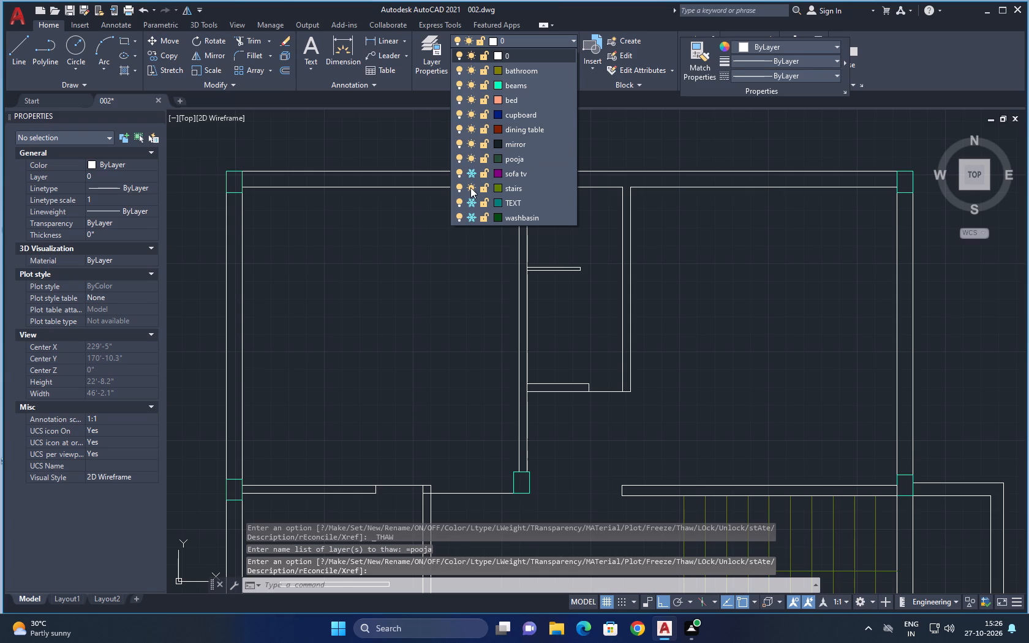
{"action": "left_click", "coordinate": [470, 187]}
{"action": "left_click", "coordinate": [471, 200]}
{"action": "left_click", "coordinate": [472, 212]}
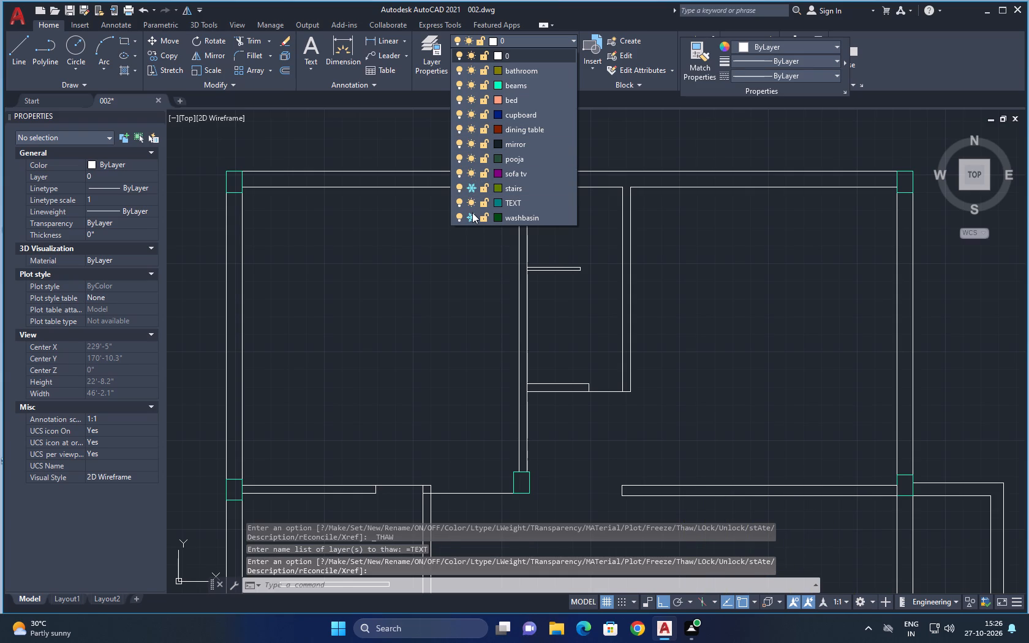
{"action": "left_click", "coordinate": [477, 189]}
{"action": "scroll", "coordinate": [598, 206], "scroll_direction": "down", "scroll_amount": 2}
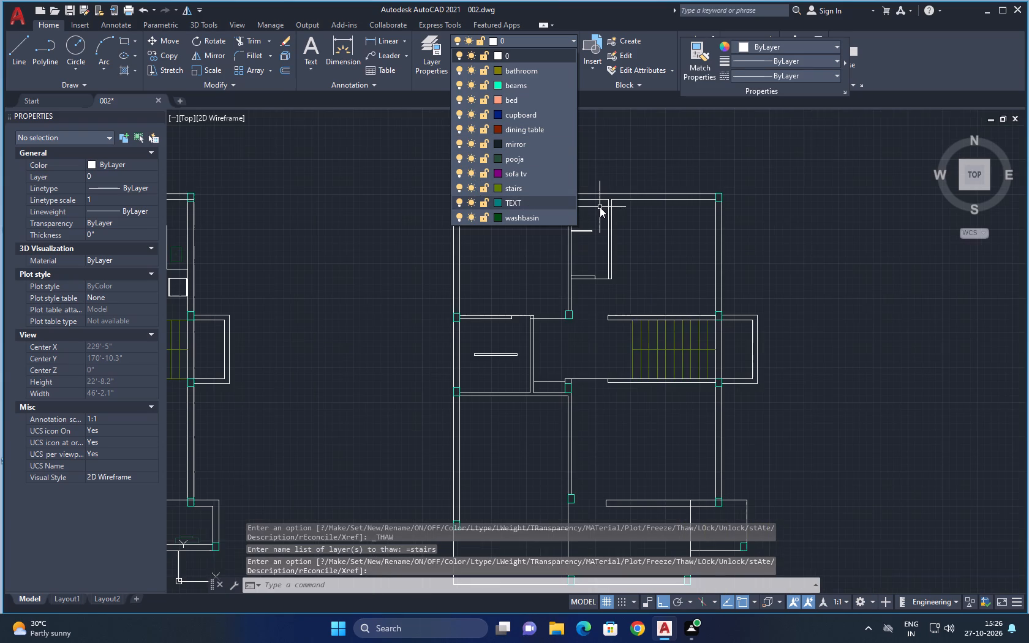
{"action": "left_click", "coordinate": [574, 39]}
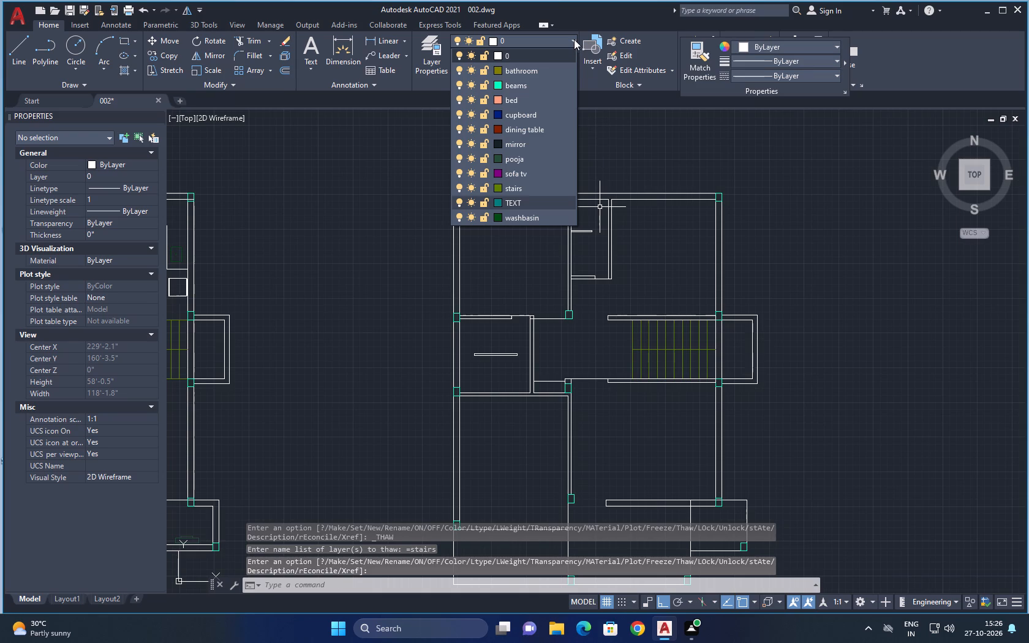
Copy the ground floor bedroom's bed with its side tables about 63'-2" horizontally into the second plan's upper left room.
{"action": "scroll", "coordinate": [420, 207], "scroll_direction": "down", "scroll_amount": 2}
{"action": "middle_click_drag", "start_coordinate": [420, 207], "coordinate": [491, 193]}
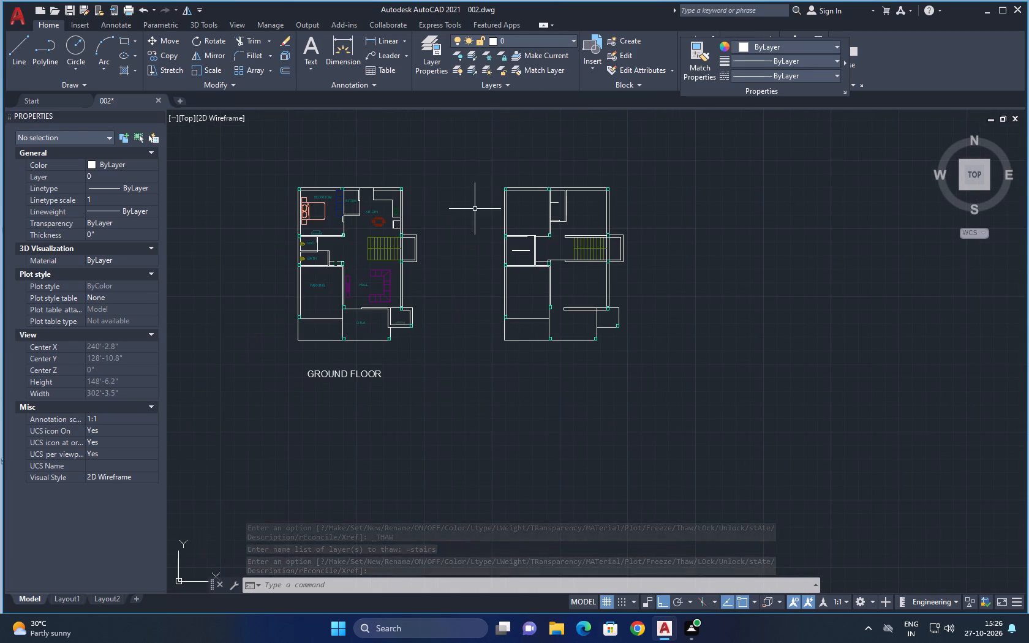
{"action": "scroll", "coordinate": [442, 227], "scroll_direction": "up", "scroll_amount": 1}
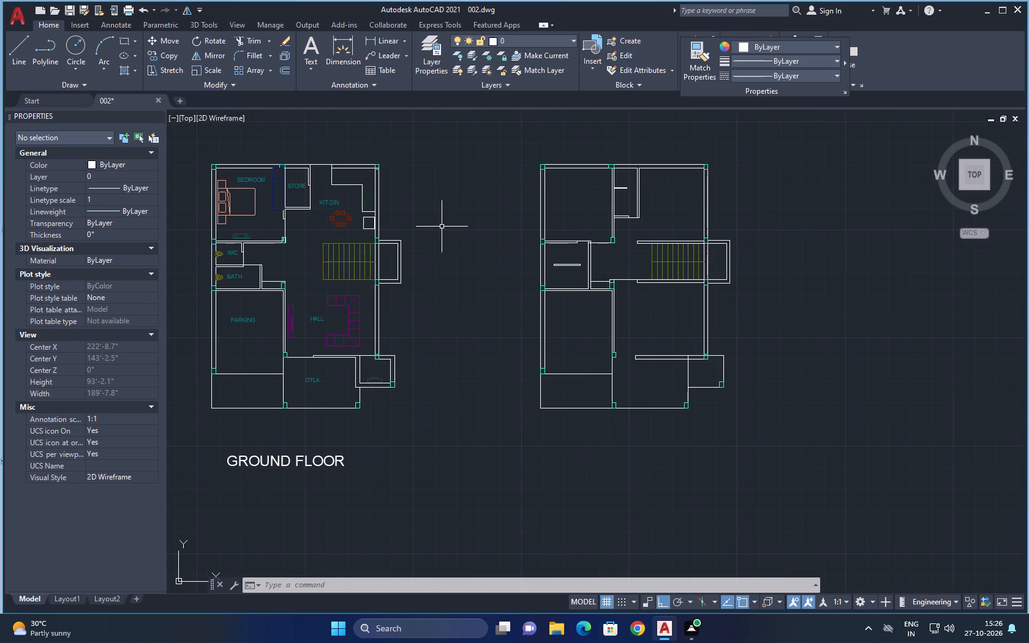
{"action": "scroll", "coordinate": [178, 217], "scroll_direction": "up", "scroll_amount": 2}
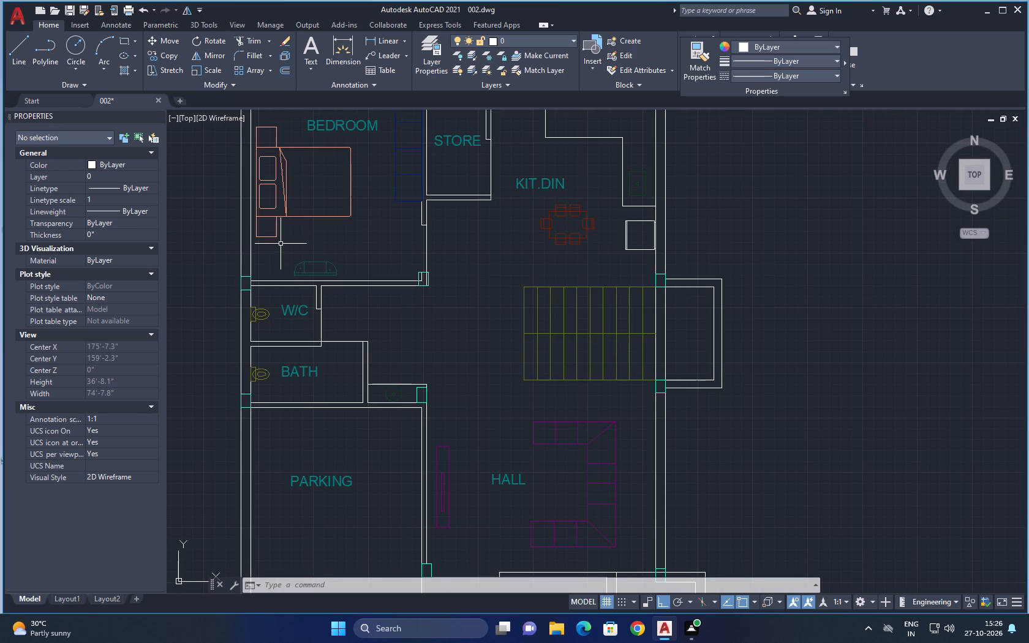
{"action": "middle_click_drag", "start_coordinate": [260, 213], "coordinate": [279, 243]}
{"action": "left_click", "coordinate": [273, 145]}
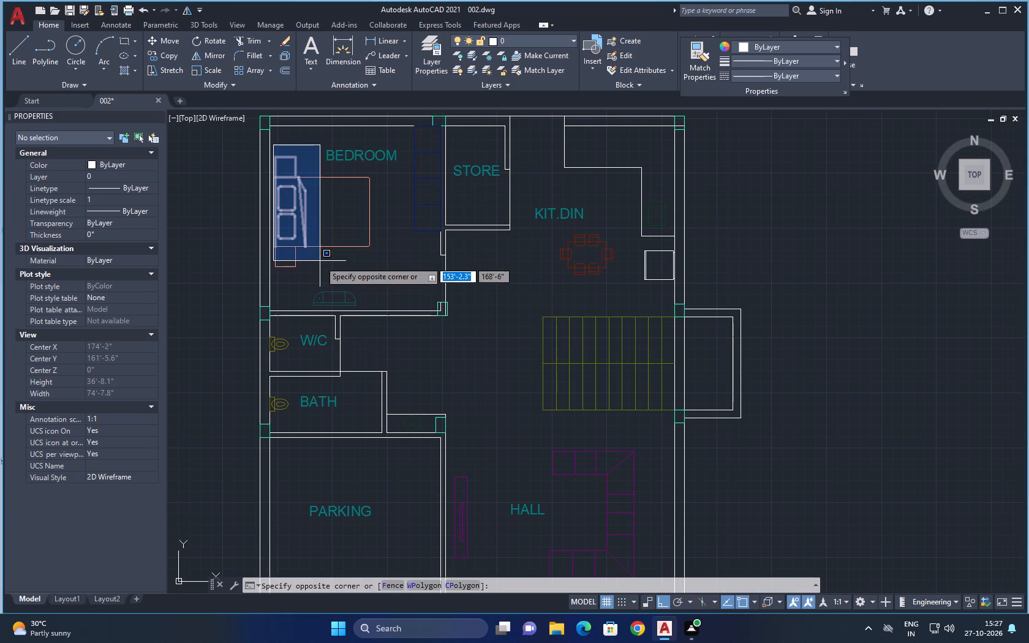
{"action": "left_click", "coordinate": [385, 274]}
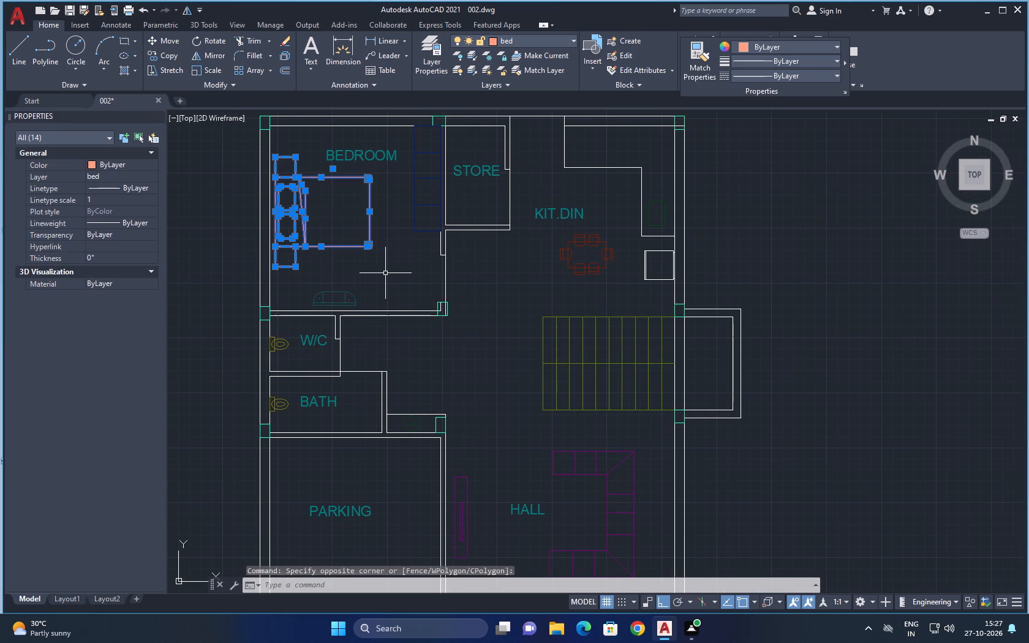
{"action": "left_click", "coordinate": [179, 52]}
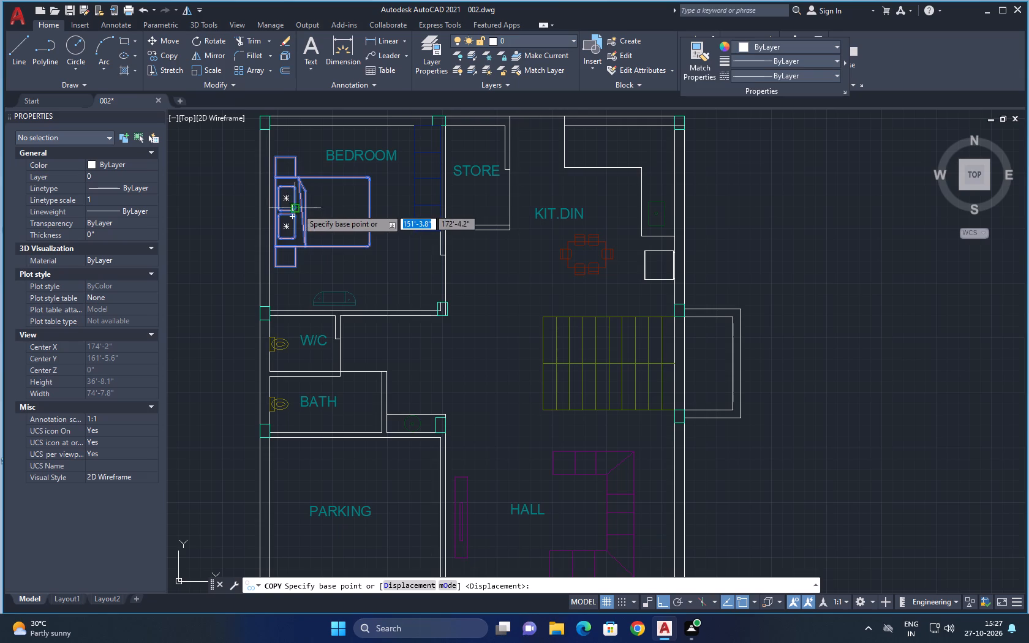
{"action": "left_click", "coordinate": [373, 214]}
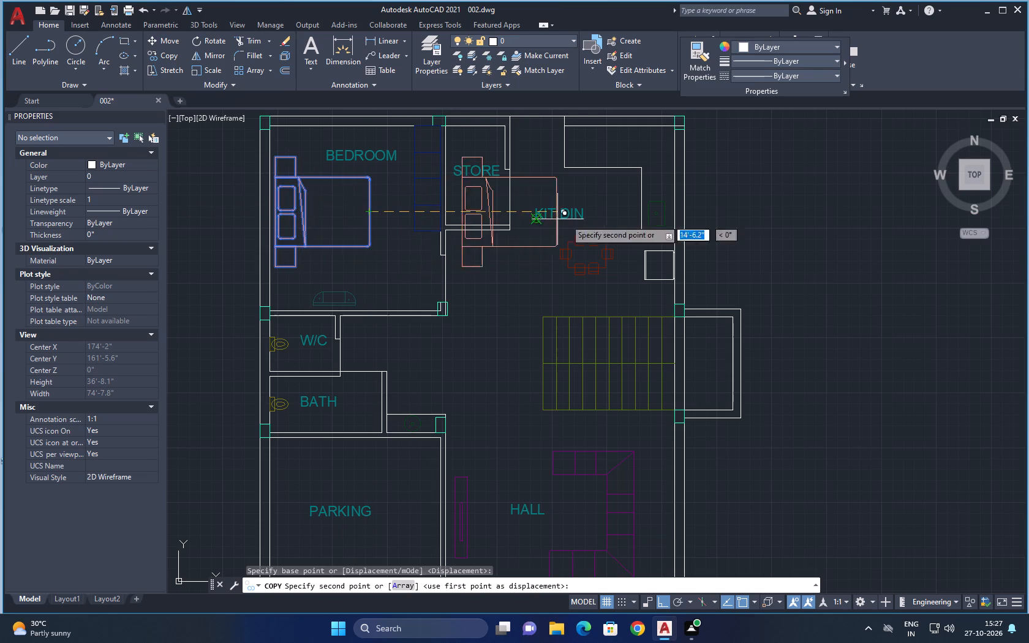
{"action": "scroll", "coordinate": [616, 219], "scroll_direction": "down", "scroll_amount": 3}
{"action": "middle_click_drag", "start_coordinate": [617, 219], "coordinate": [306, 214]}
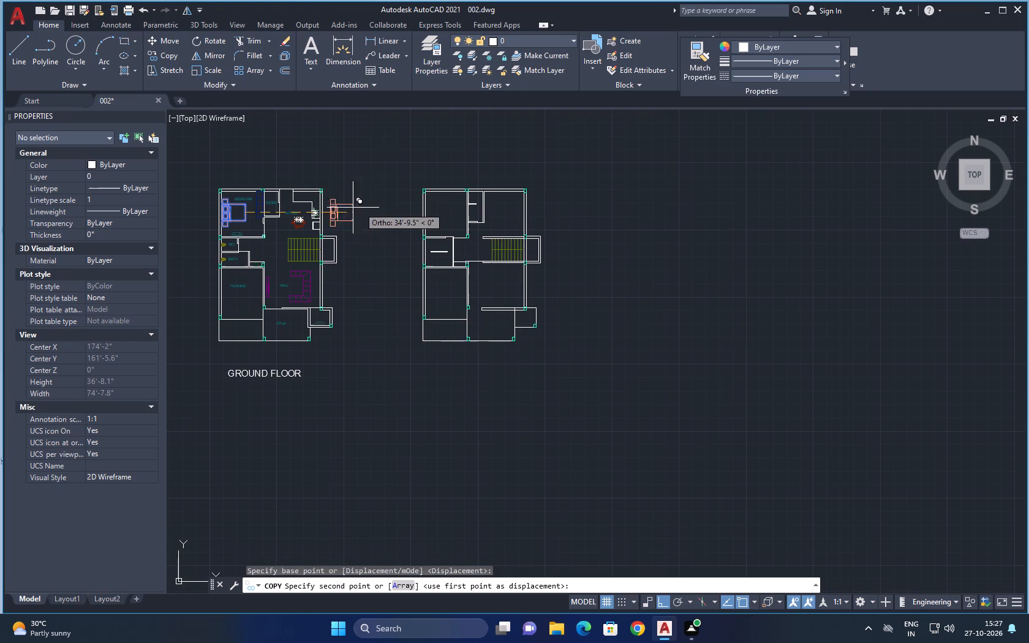
{"action": "scroll", "coordinate": [430, 203], "scroll_direction": "up", "scroll_amount": 4}
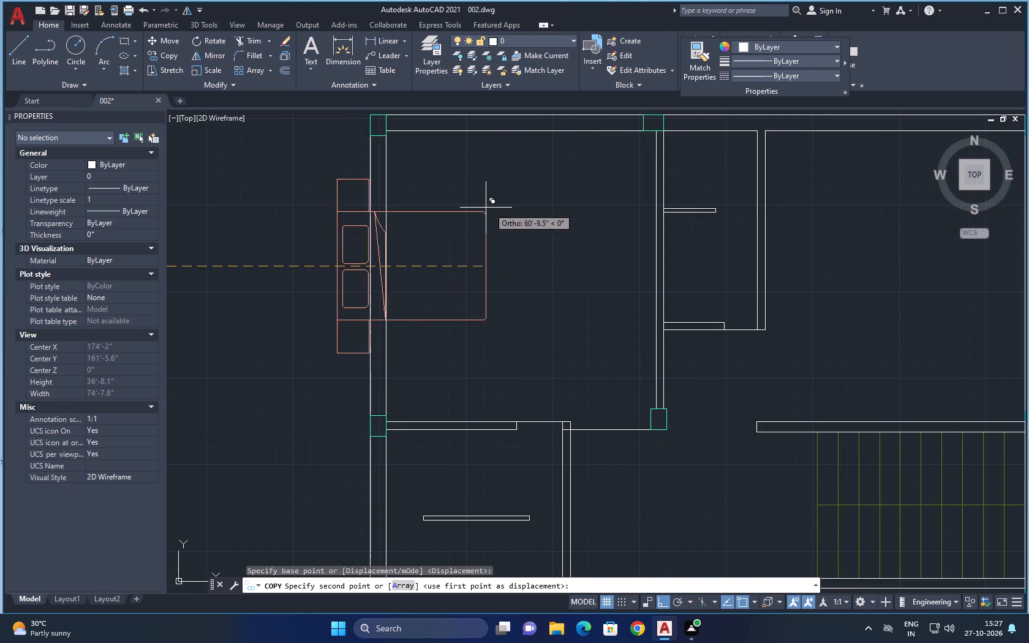
{"action": "left_click", "coordinate": [538, 212]}
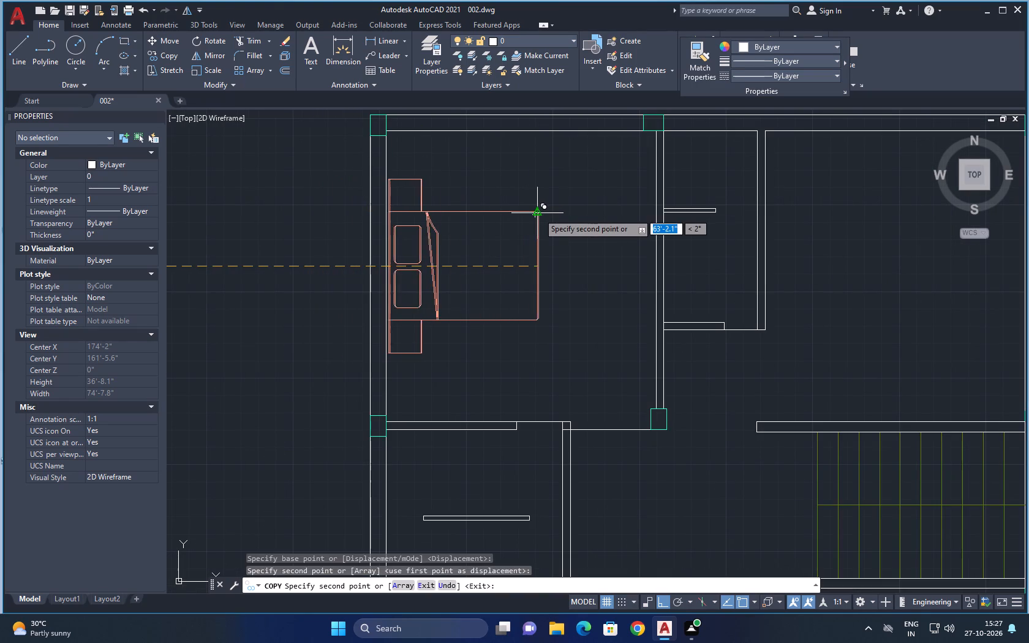
Turn Ortho off and place two more bed copies in the second plan, in the upper right room and the room below the staircase.
{"action": "scroll", "coordinate": [529, 218], "scroll_direction": "down", "scroll_amount": 1}
{"action": "middle_click_drag", "start_coordinate": [522, 221], "coordinate": [174, 244]}
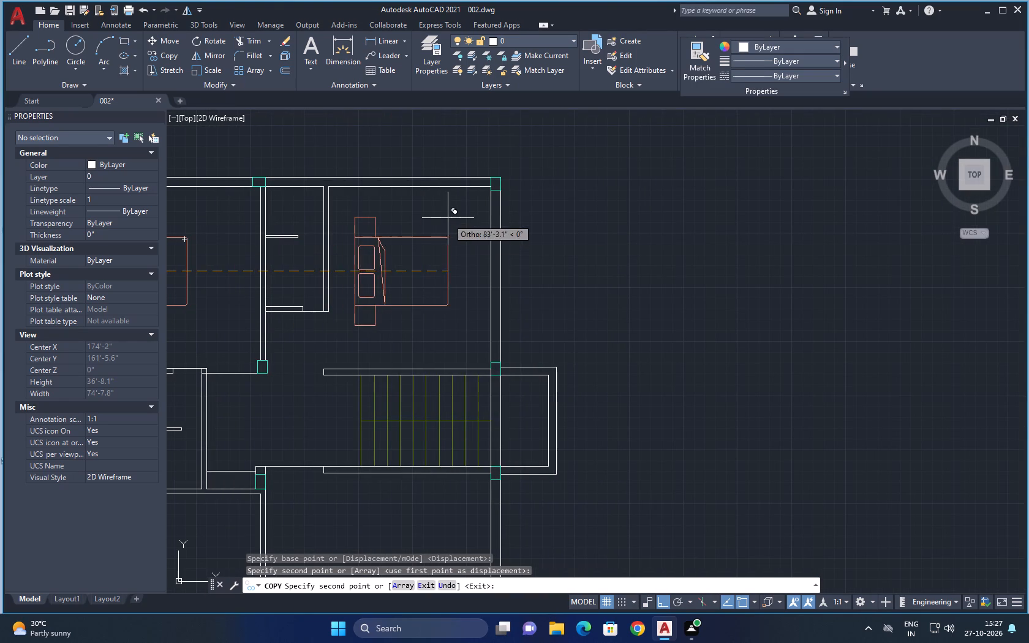
{"action": "left_click", "coordinate": [668, 602]}
{"action": "middle_click_drag", "start_coordinate": [291, 233], "coordinate": [460, 231]}
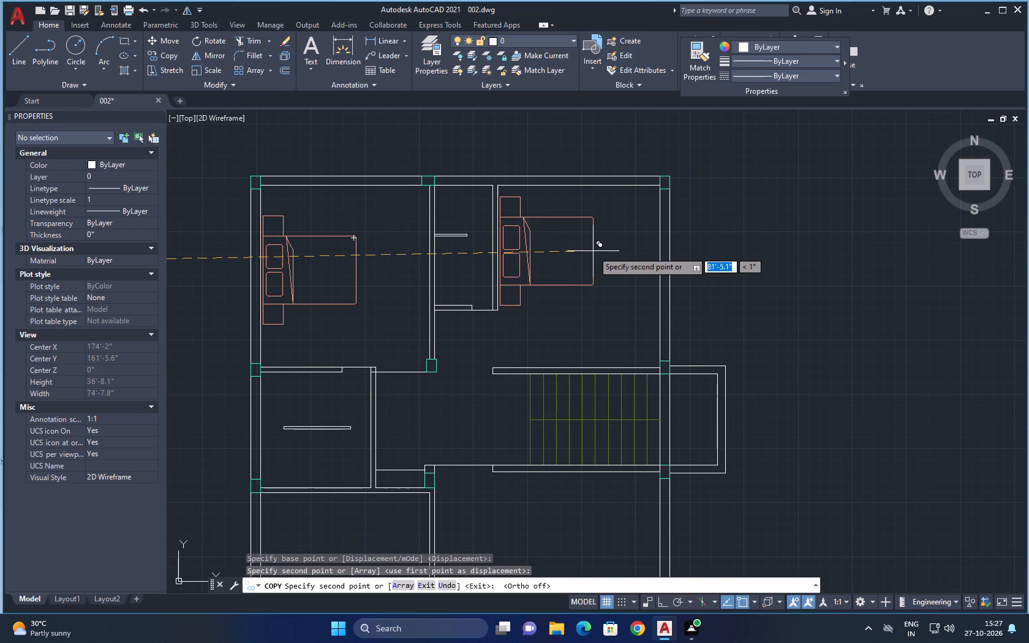
{"action": "left_click", "coordinate": [595, 250]}
{"action": "scroll", "coordinate": [598, 363], "scroll_direction": "down", "scroll_amount": 1}
{"action": "middle_click_drag", "start_coordinate": [594, 364], "coordinate": [573, 196]}
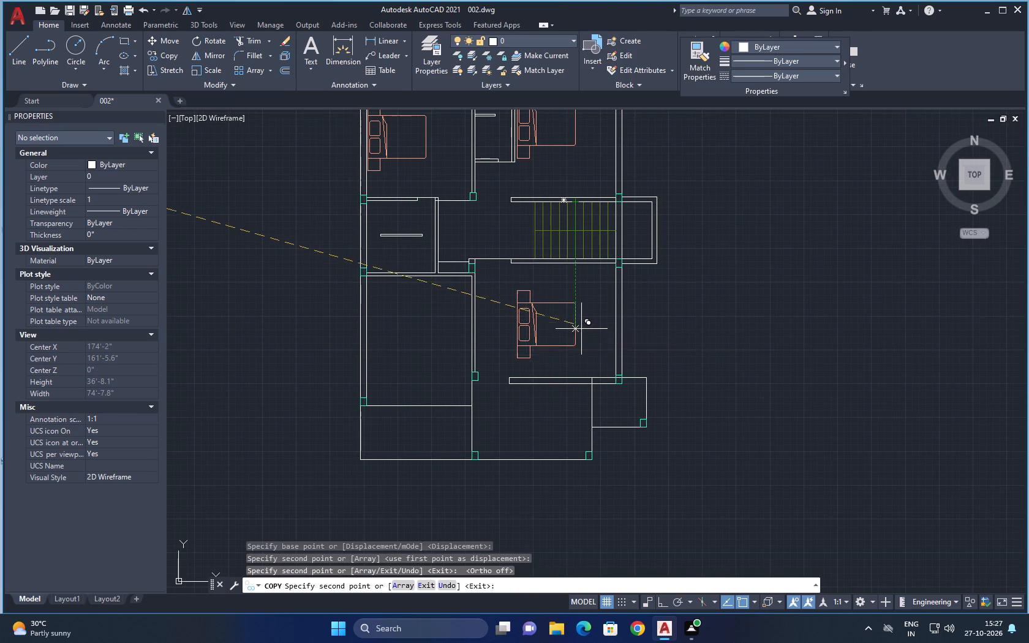
{"action": "left_click", "coordinate": [580, 325]}
{"action": "key", "text": "Escape"}
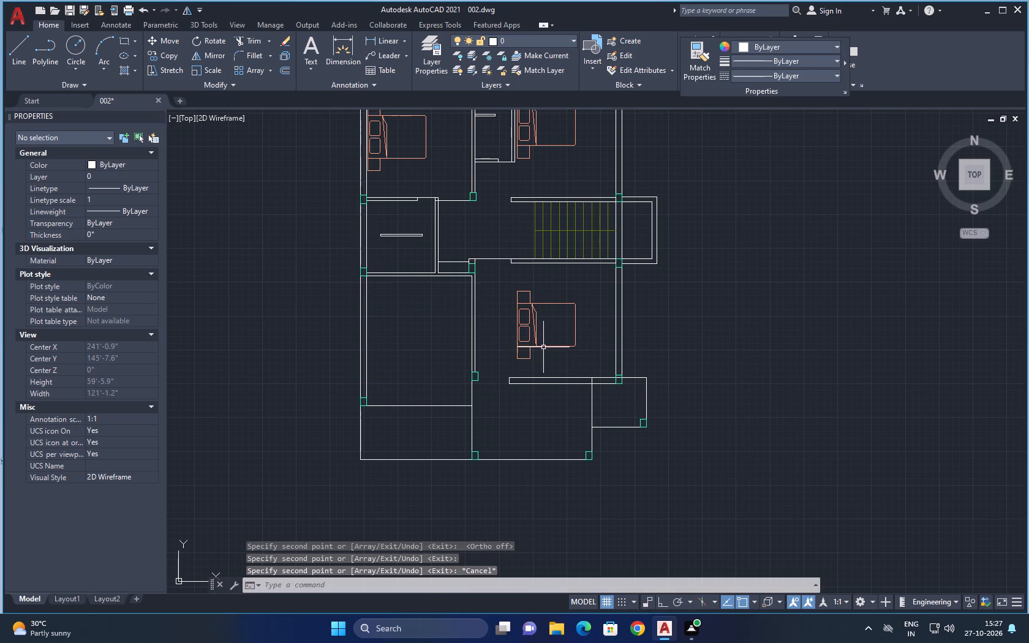
Rotate the bed in the second plan's room below the staircase 90° counterclockwise, with Ortho turned on.
{"action": "left_click", "coordinate": [504, 287]}
{"action": "left_click", "coordinate": [581, 366]}
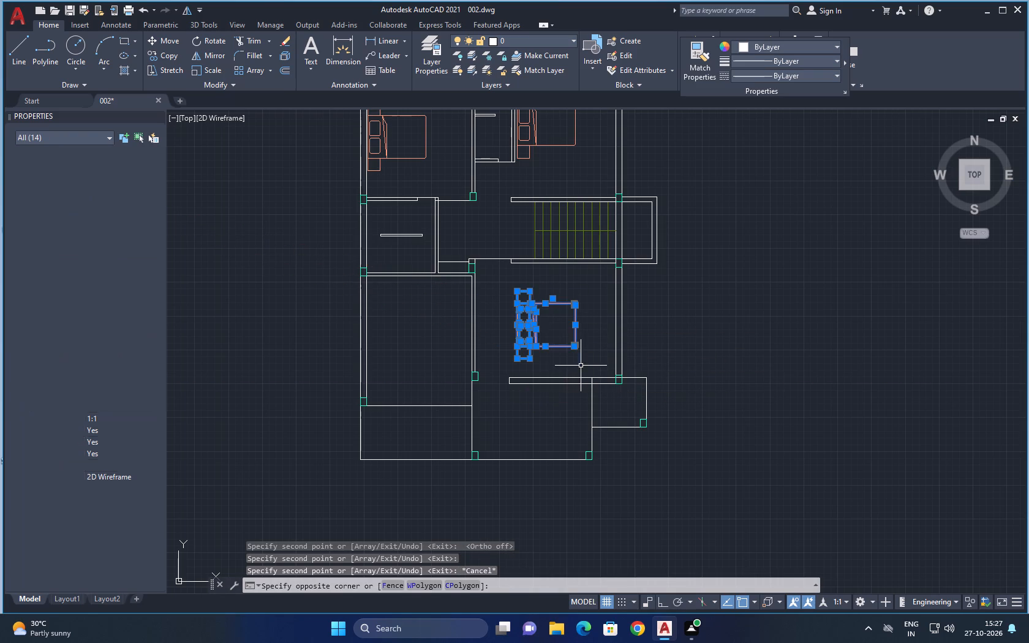
{"action": "left_click", "coordinate": [214, 40]}
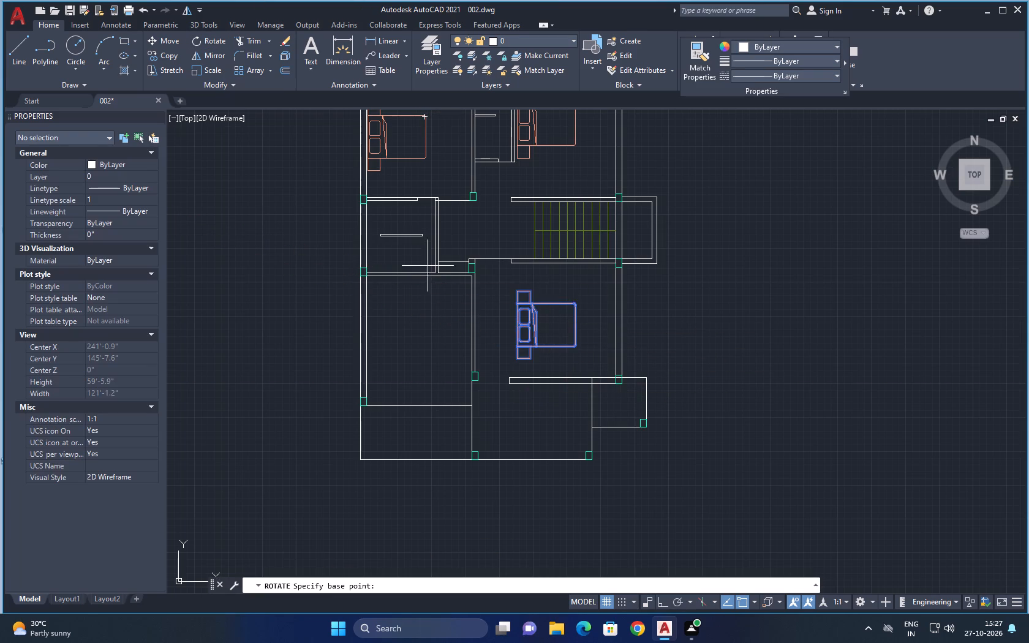
{"action": "left_click", "coordinate": [522, 326]}
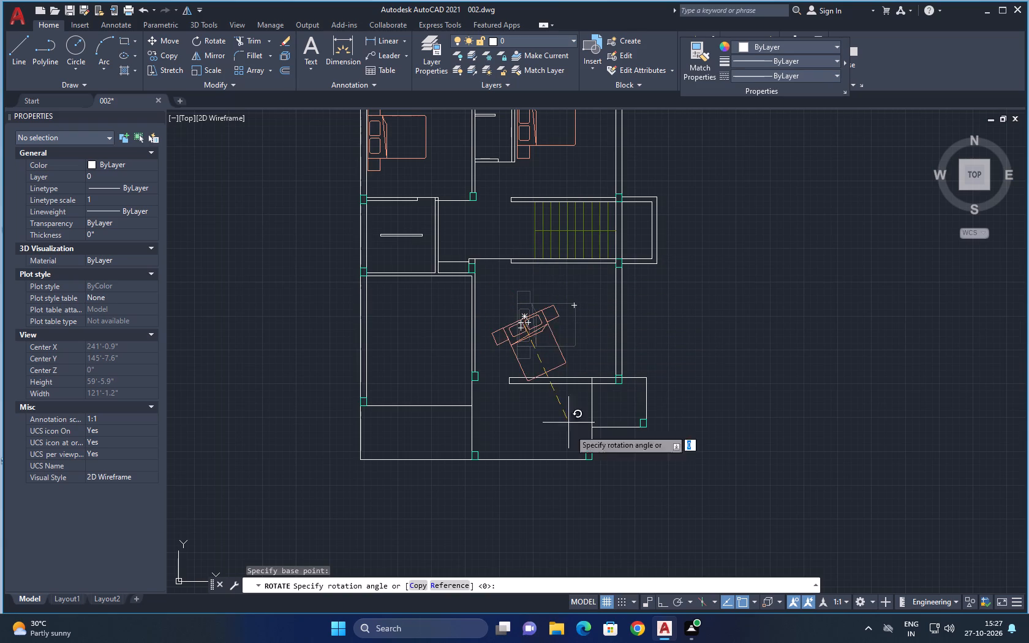
{"action": "left_click", "coordinate": [665, 606]}
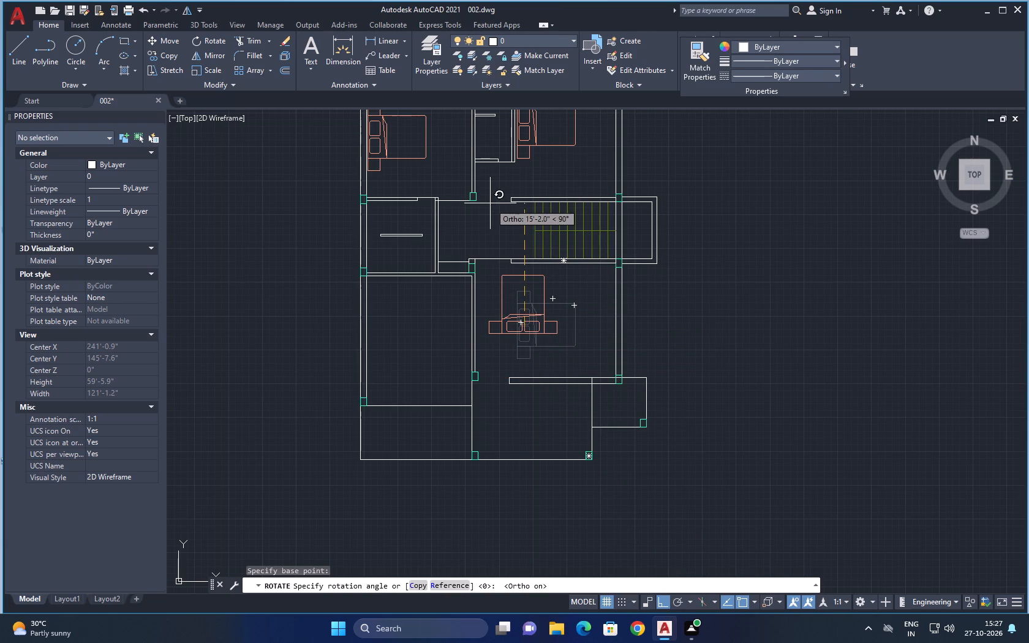
{"action": "left_click", "coordinate": [502, 191]}
{"action": "key", "text": "Escape"}
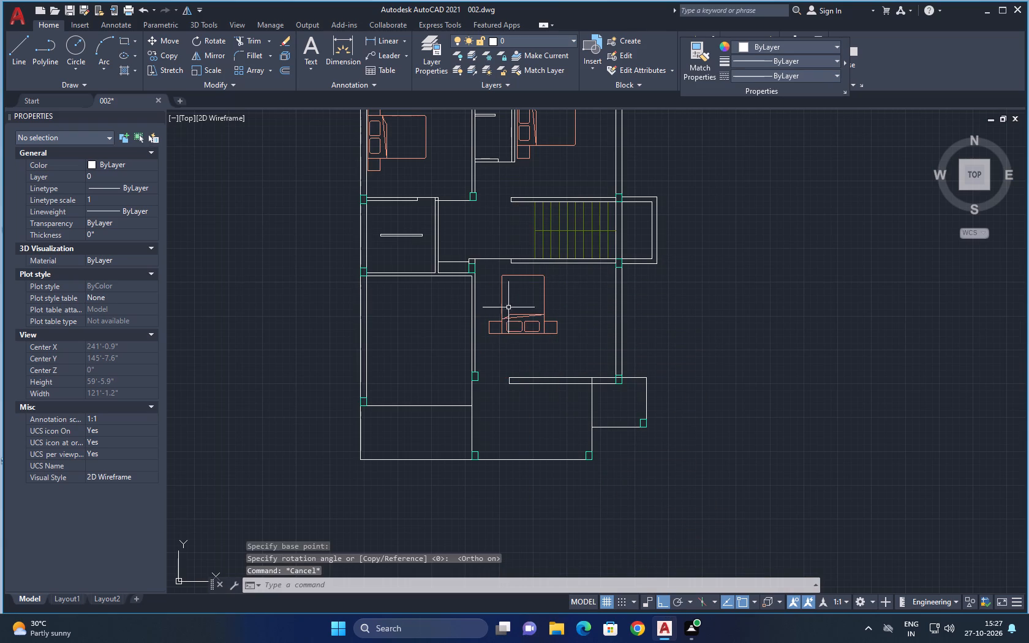
Turn Ortho off and move the rotated bed about 6'-9" down and to the right, with its headboard near the room's lower wall.
{"action": "left_click", "coordinate": [485, 266]}
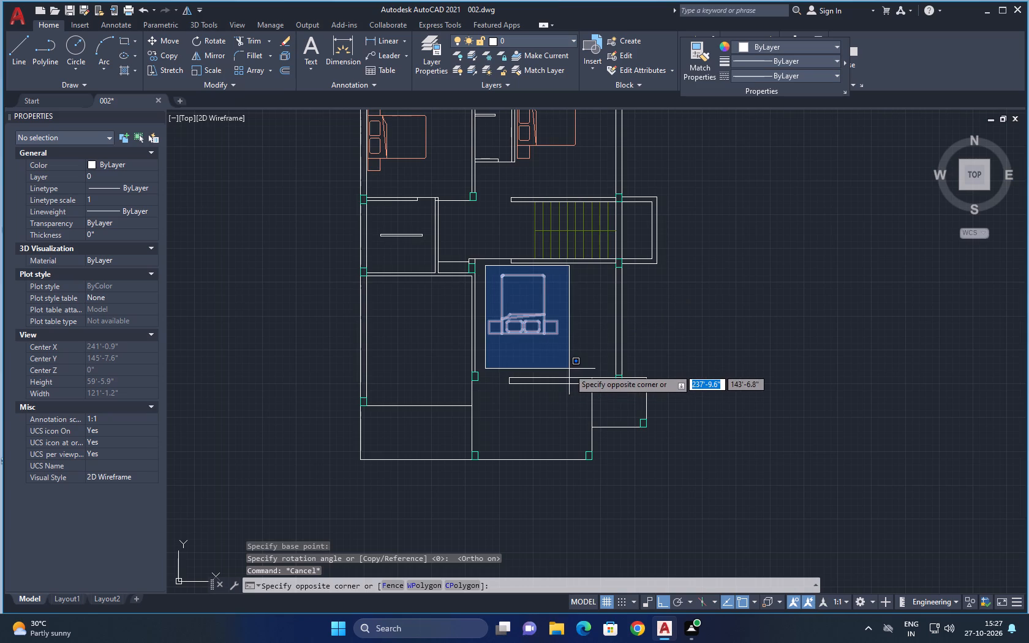
{"action": "left_click", "coordinate": [569, 361]}
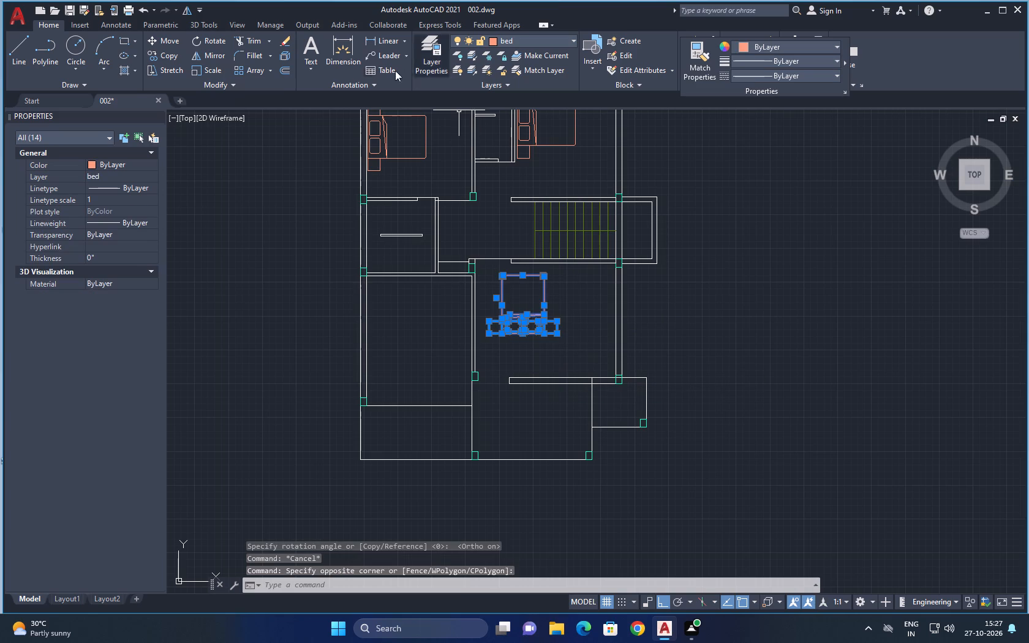
{"action": "left_click", "coordinate": [156, 43]}
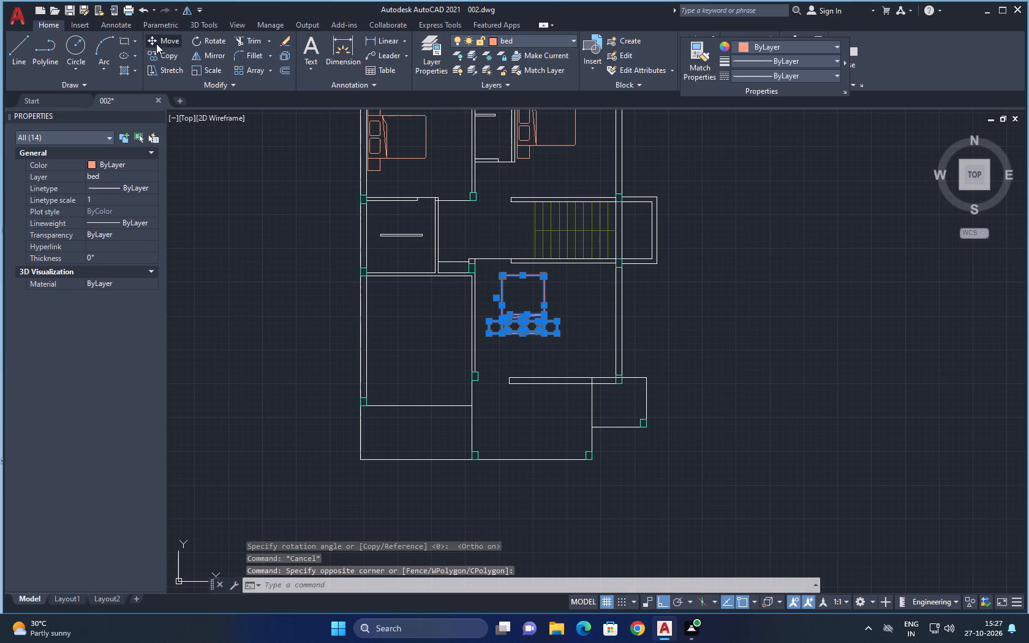
{"action": "left_click", "coordinate": [523, 327]}
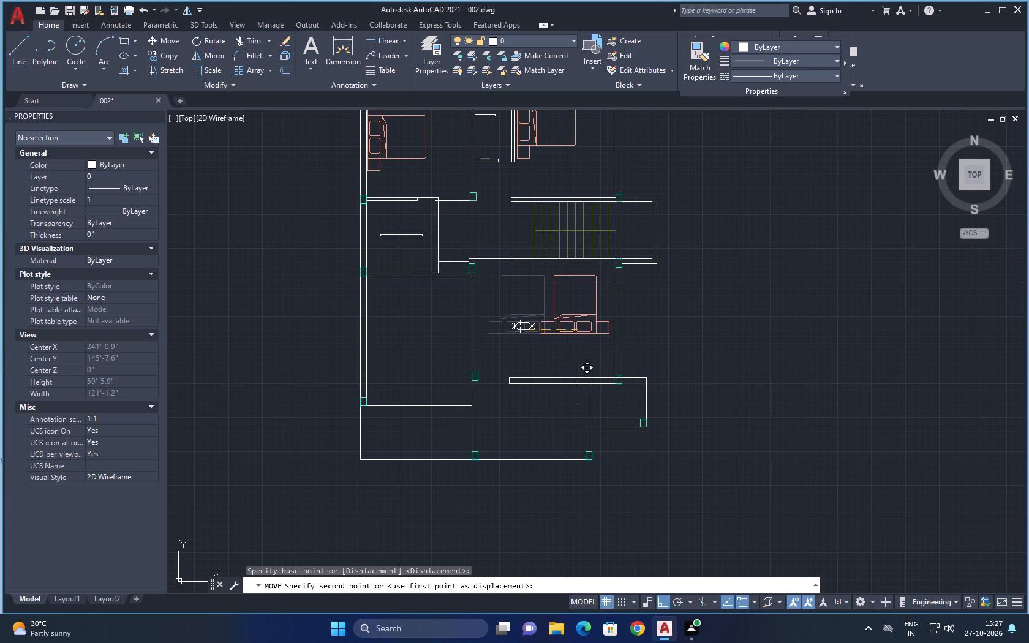
{"action": "left_click", "coordinate": [661, 601]}
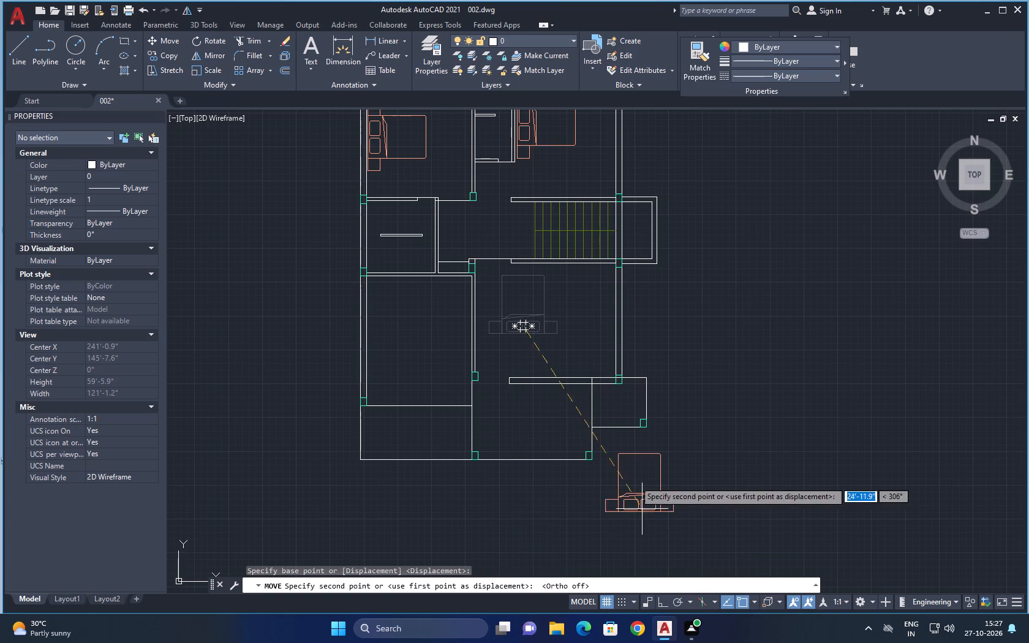
{"action": "left_click", "coordinate": [563, 370]}
{"action": "key", "text": "Escape"}
Make dining table the current layer and freeze layers 0 and beams to isolate the ground floor bedroom's cupboard.
{"action": "scroll", "coordinate": [445, 336], "scroll_direction": "down", "scroll_amount": 1}
{"action": "middle_click_drag", "start_coordinate": [453, 338], "coordinate": [483, 340]}
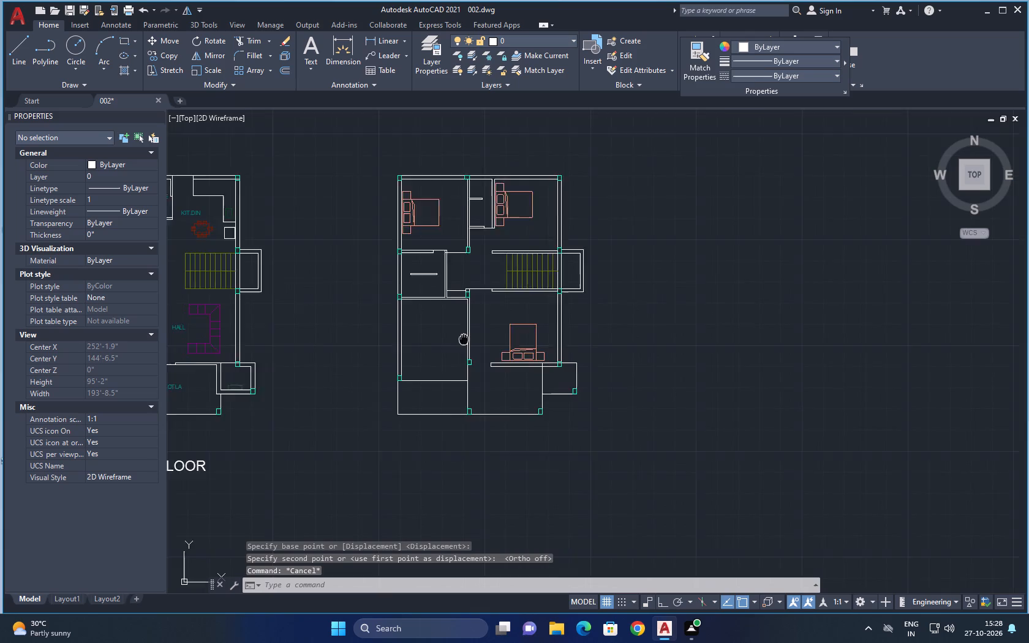
{"action": "middle_click_drag", "start_coordinate": [483, 340], "coordinate": [636, 352]}
{"action": "scroll", "coordinate": [328, 241], "scroll_direction": "up", "scroll_amount": 3}
{"action": "middle_click_drag", "start_coordinate": [346, 250], "coordinate": [629, 416]}
{"action": "left_click", "coordinate": [571, 410]}
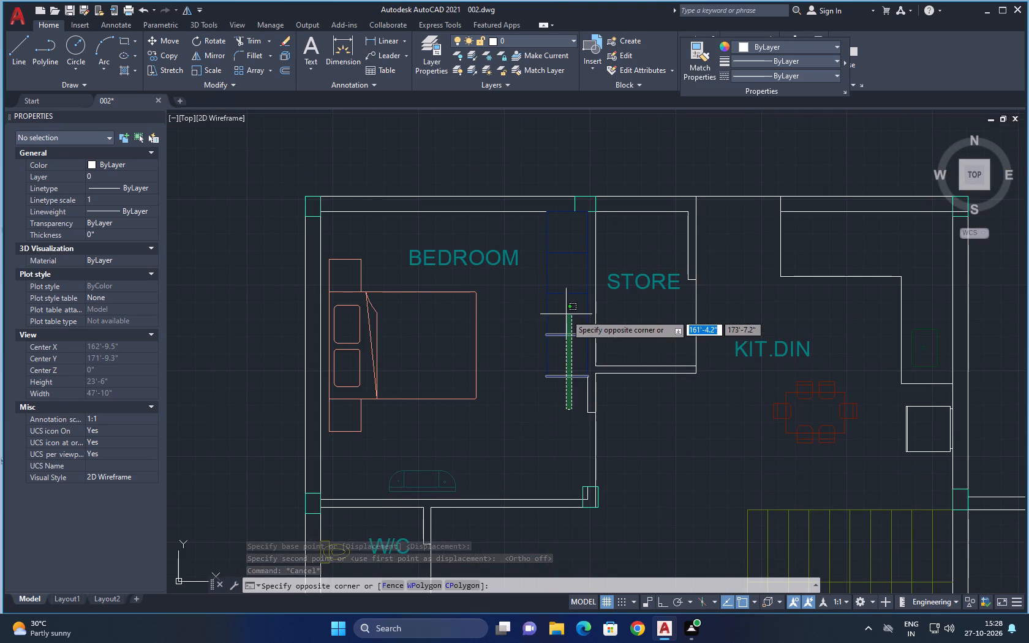
{"action": "key", "text": "Escape"}
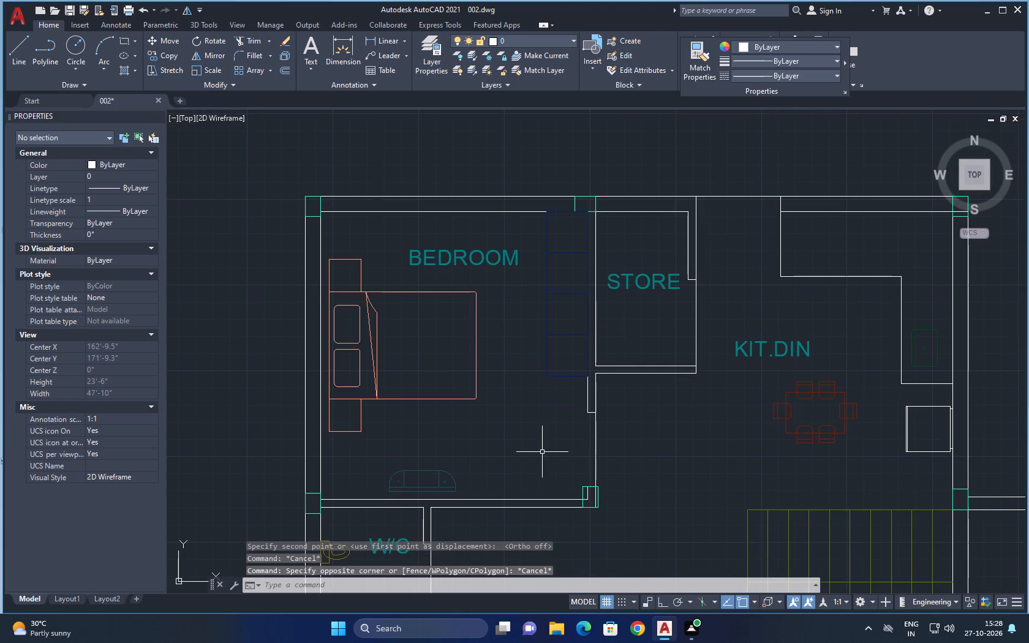
{"action": "left_click", "coordinate": [551, 36]}
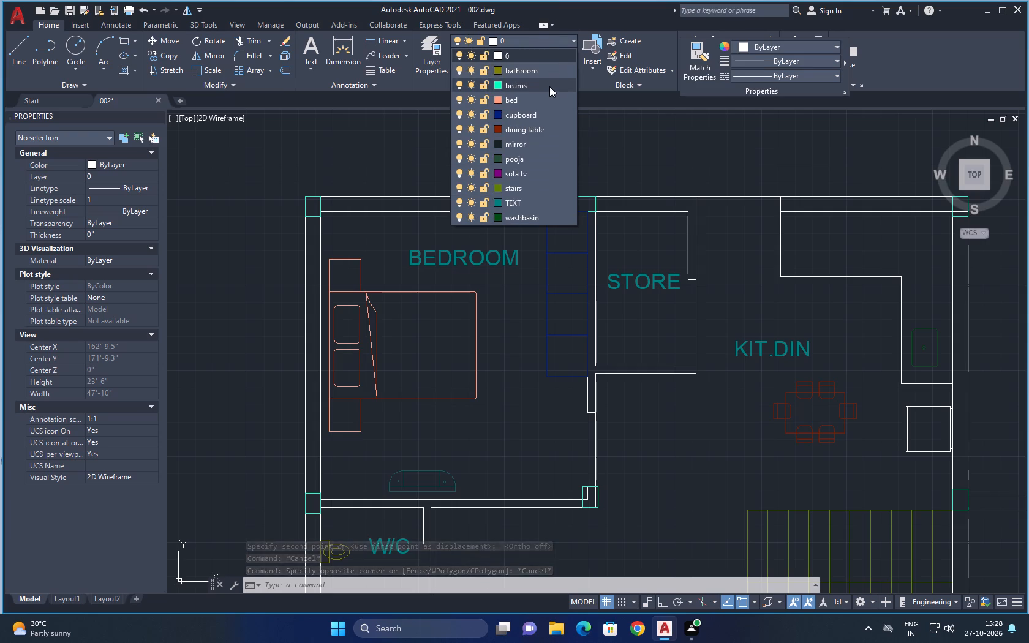
{"action": "left_click", "coordinate": [549, 86]}
{"action": "left_click", "coordinate": [545, 39]}
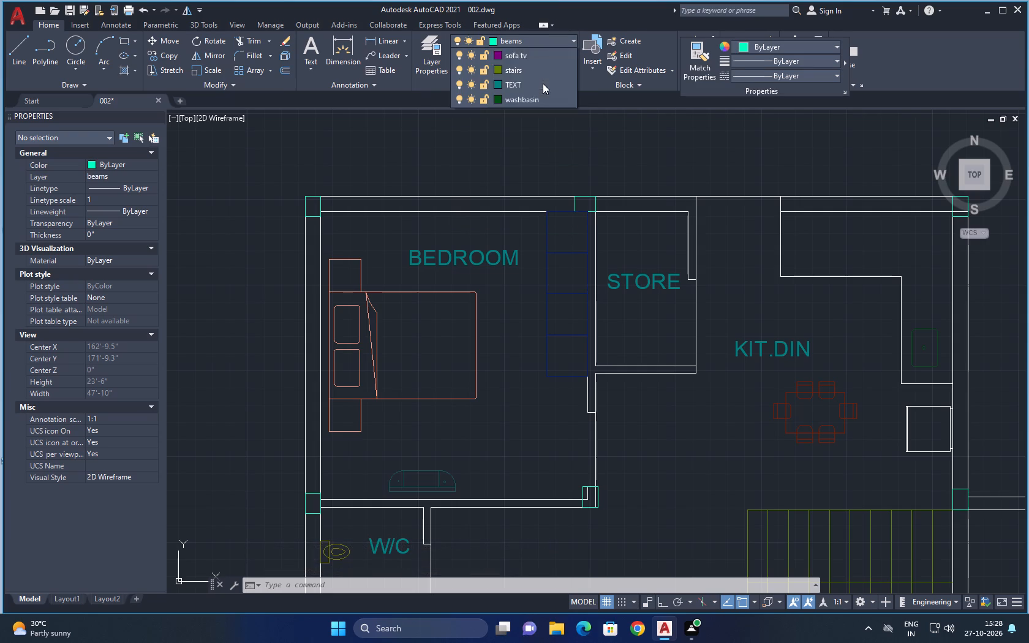
{"action": "left_click", "coordinate": [537, 129]}
{"action": "left_click", "coordinate": [540, 36]}
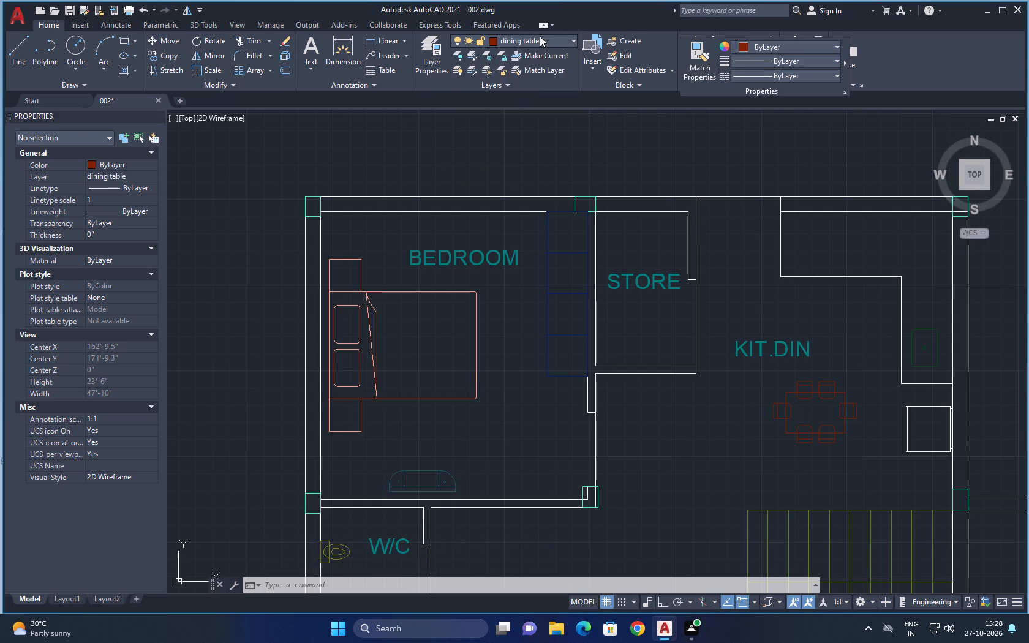
{"action": "left_click", "coordinate": [471, 61]}
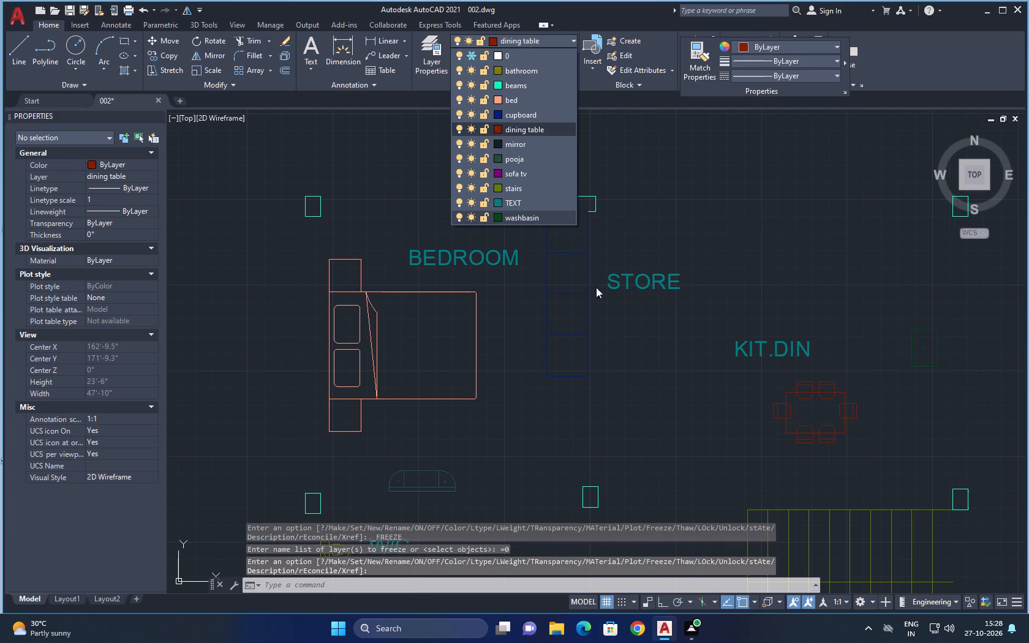
{"action": "left_click", "coordinate": [474, 84]}
{"action": "left_click", "coordinate": [533, 38]}
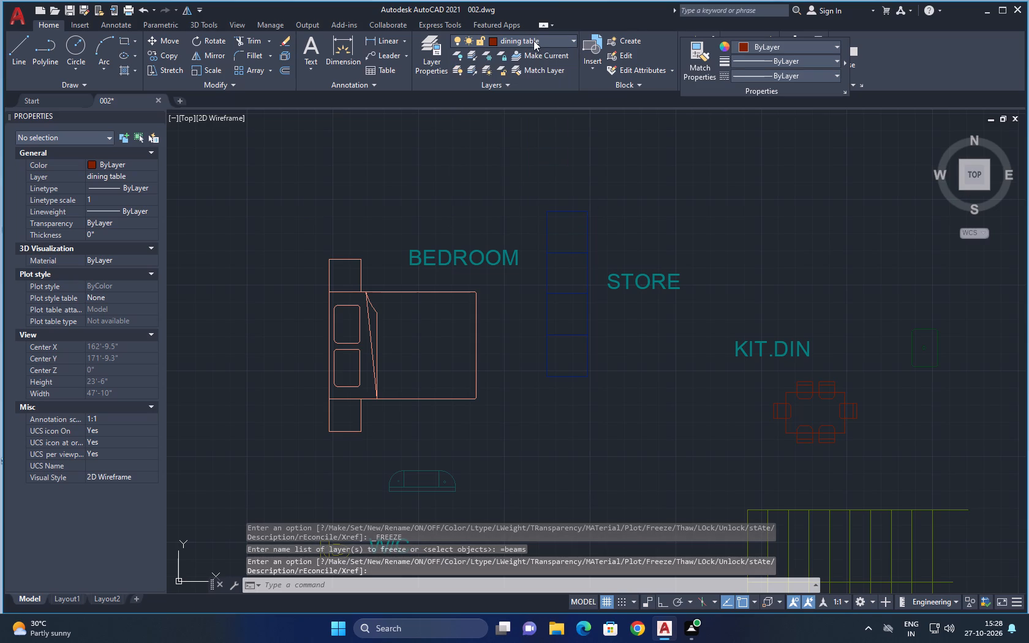
Copy the ground floor bedroom's cupboard about 63'-5" horizontally into the second plan's upper left room, thawing layers 0 and beams before placing it.
{"action": "left_click_drag", "start_coordinate": [594, 408], "coordinate": [594, 402]}
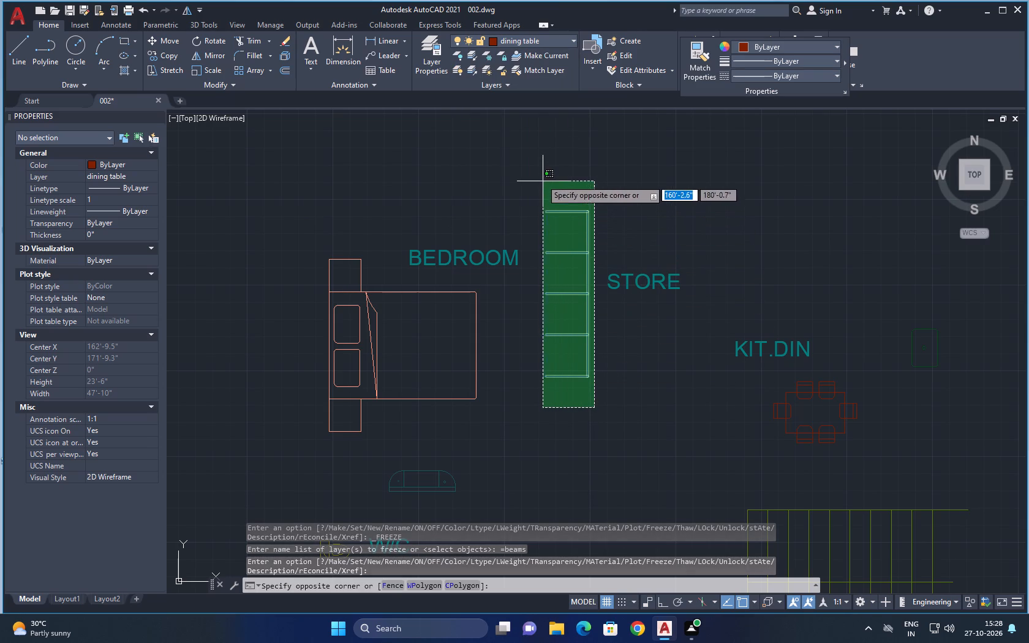
{"action": "left_click", "coordinate": [534, 171]}
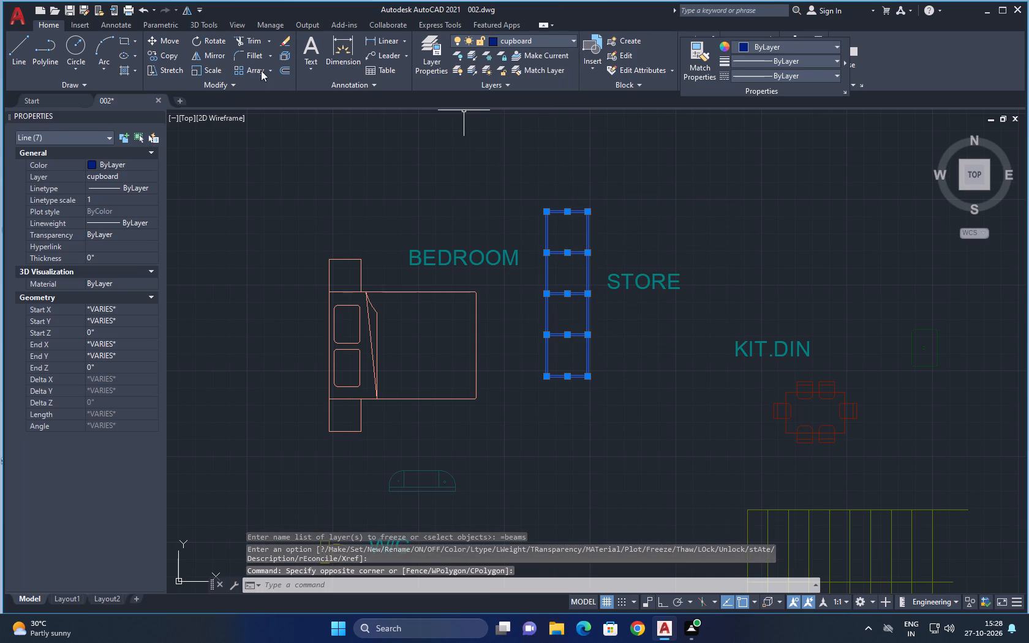
{"action": "left_click", "coordinate": [156, 50]}
{"action": "left_click", "coordinate": [567, 42]}
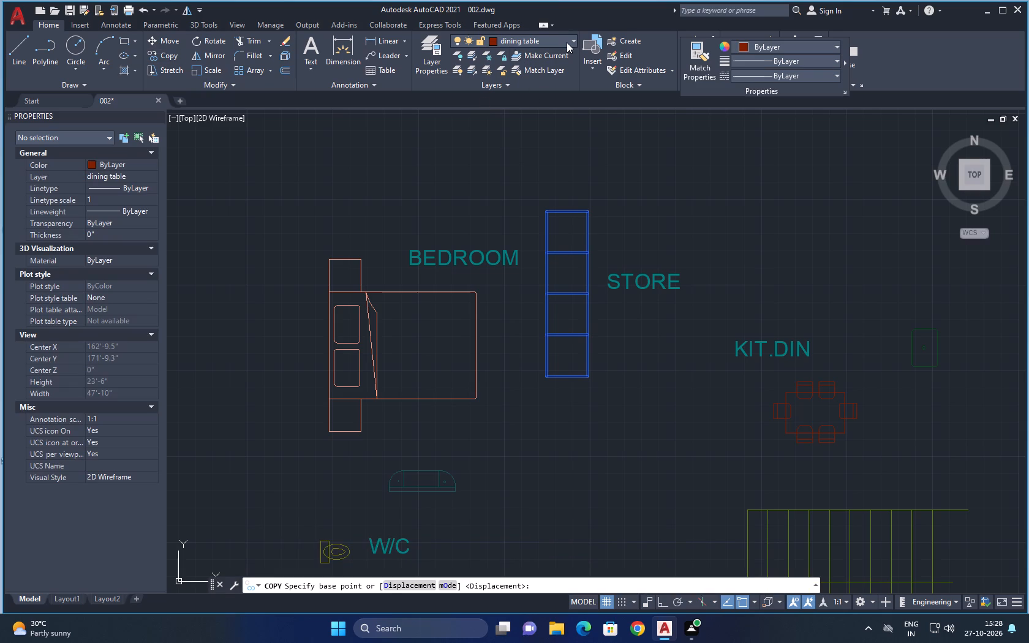
{"action": "left_click", "coordinate": [472, 53]}
{"action": "left_click", "coordinate": [469, 87]}
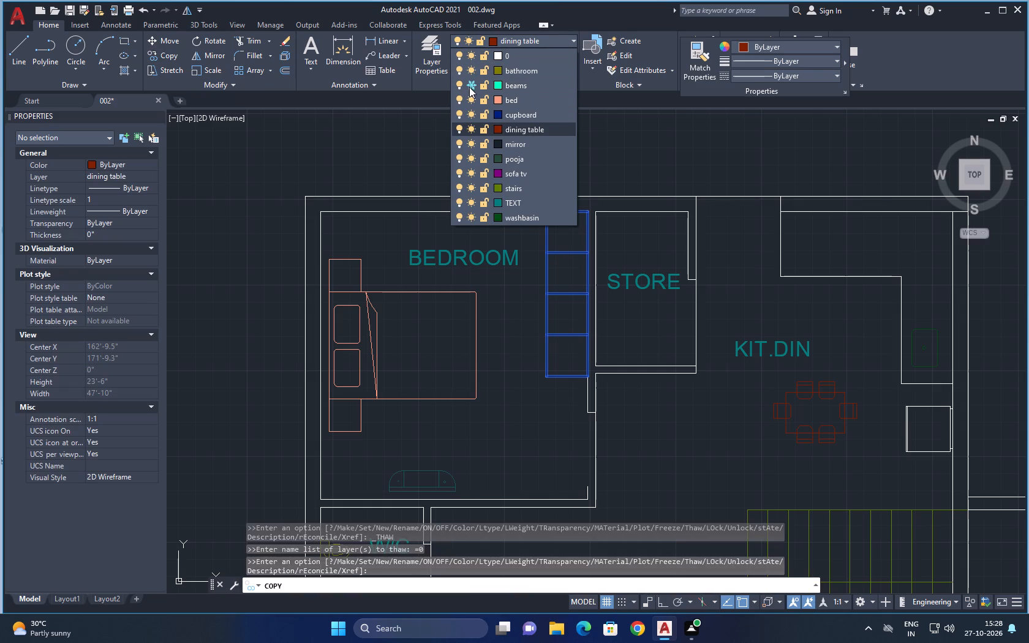
{"action": "left_click", "coordinate": [556, 41]}
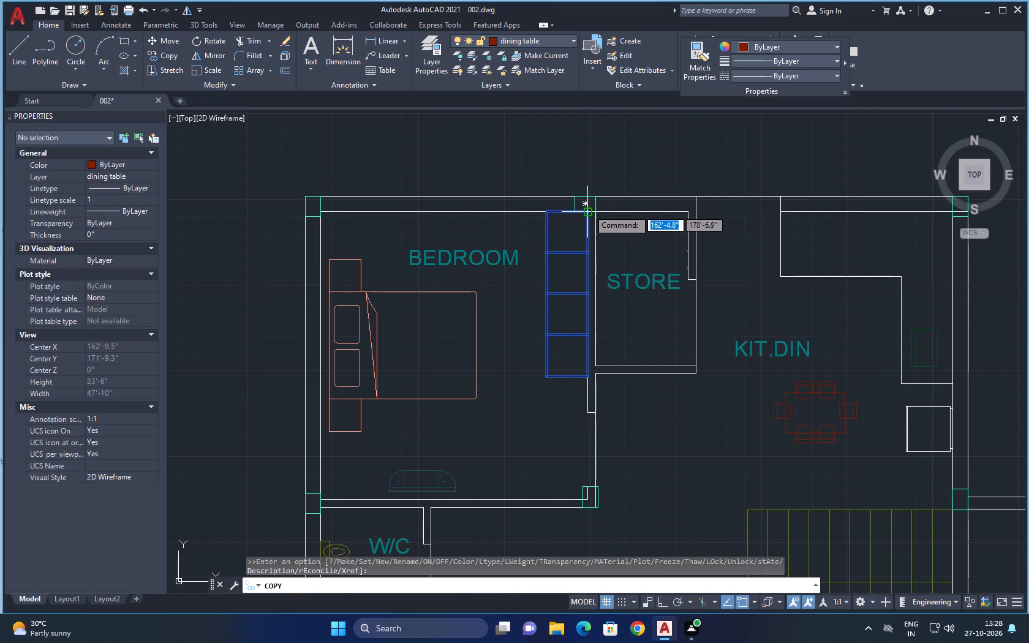
{"action": "left_click", "coordinate": [589, 209]}
{"action": "scroll", "coordinate": [692, 246], "scroll_direction": "down", "scroll_amount": 3}
{"action": "middle_click_drag", "start_coordinate": [692, 246], "coordinate": [454, 243]}
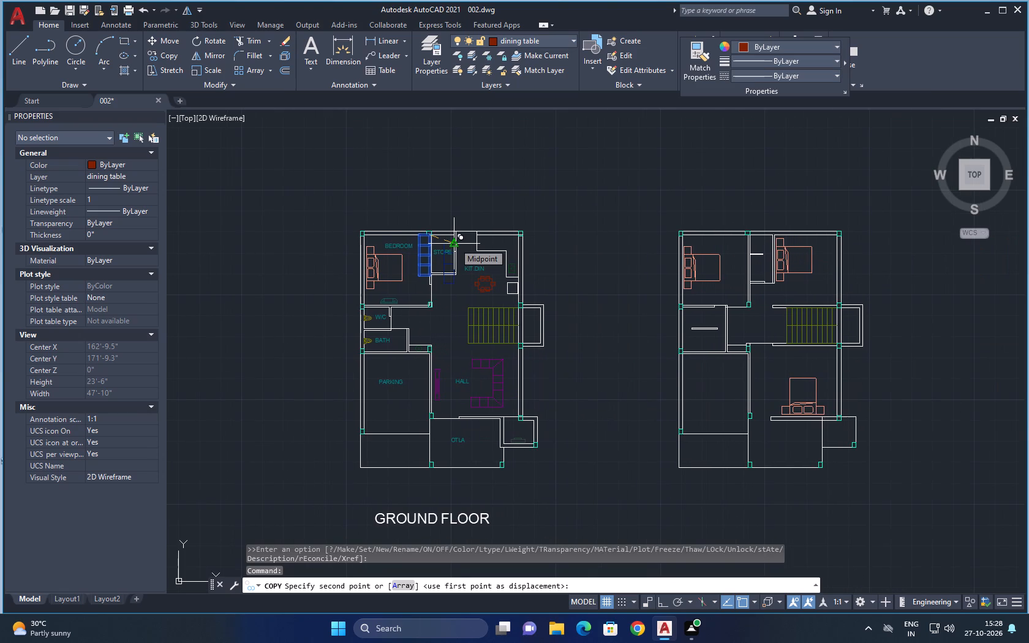
{"action": "scroll", "coordinate": [738, 254], "scroll_direction": "up", "scroll_amount": 2}
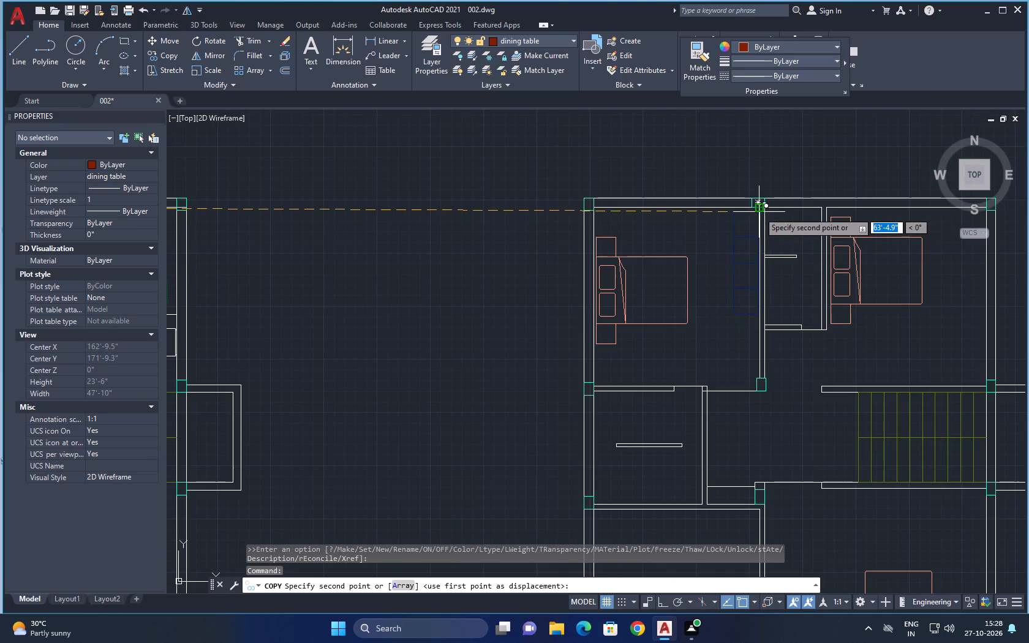
{"action": "scroll", "coordinate": [759, 211], "scroll_direction": "up", "scroll_amount": 4}
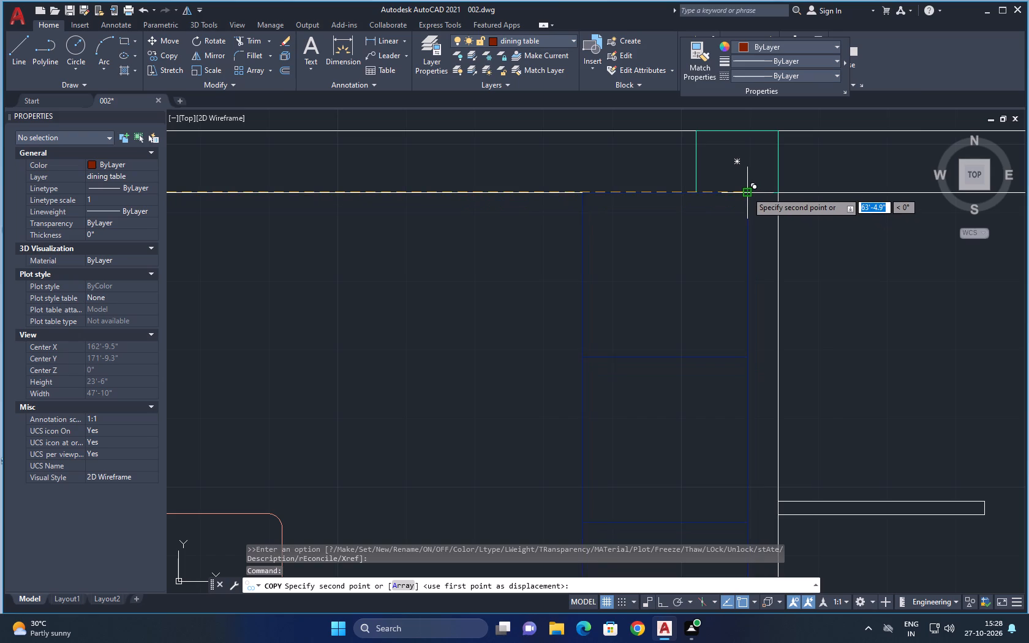
{"action": "left_click", "coordinate": [747, 192]}
Place another cupboard copy in the empty space outside the second plan, to the right of the upper right room.
{"action": "scroll", "coordinate": [815, 236], "scroll_direction": "down", "scroll_amount": 3}
{"action": "middle_click_drag", "start_coordinate": [816, 239], "coordinate": [557, 175]}
{"action": "middle_click_drag", "start_coordinate": [685, 265], "coordinate": [632, 196]}
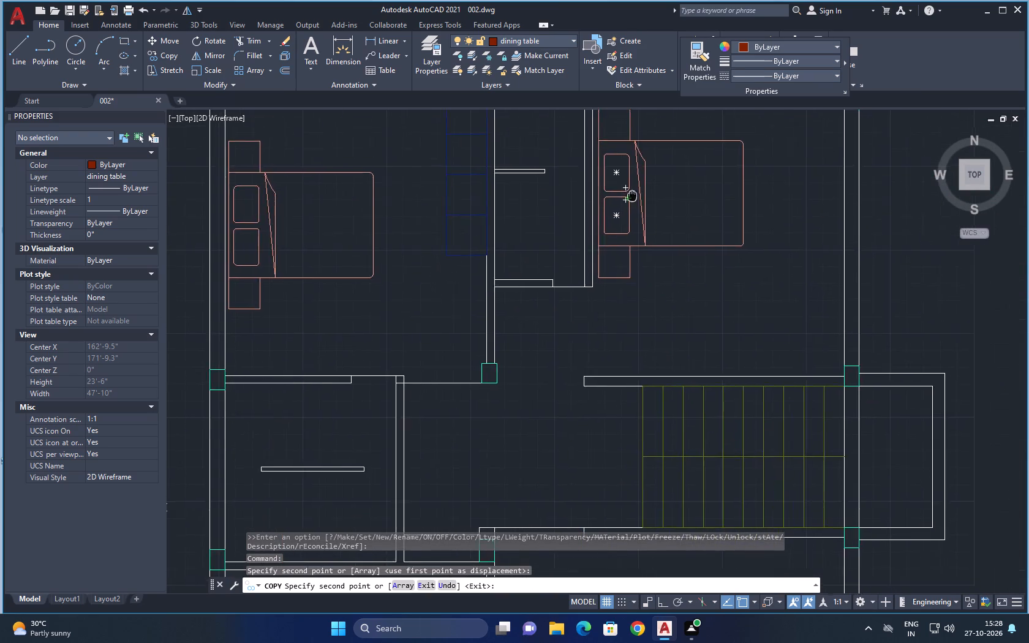
{"action": "middle_click_drag", "start_coordinate": [632, 196], "coordinate": [630, 194]}
{"action": "scroll", "coordinate": [630, 194], "scroll_direction": "down", "scroll_amount": 1}
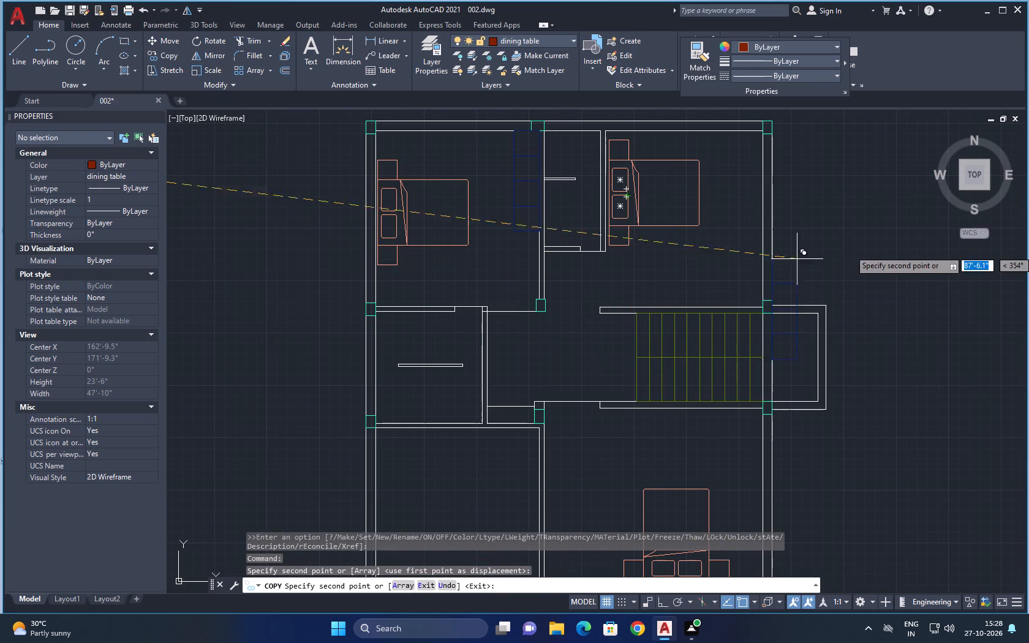
{"action": "left_click", "coordinate": [858, 165]}
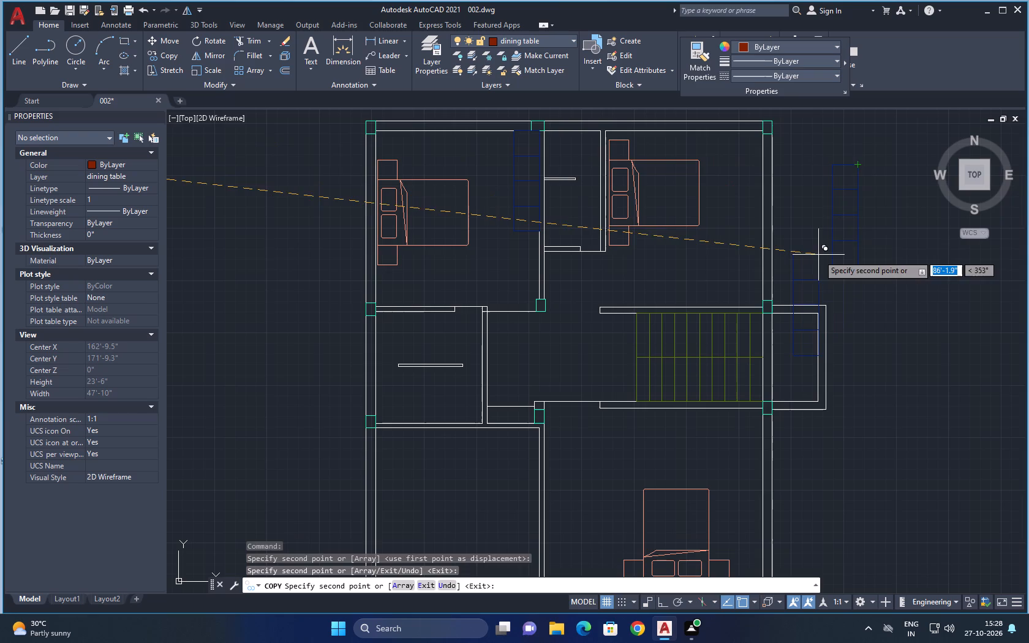
{"action": "key", "text": "Escape"}
Rotate the cupboard copy outside the second plan 90° clockwise so it lies horizontally, with Ortho turned on.
{"action": "left_click", "coordinate": [832, 143]}
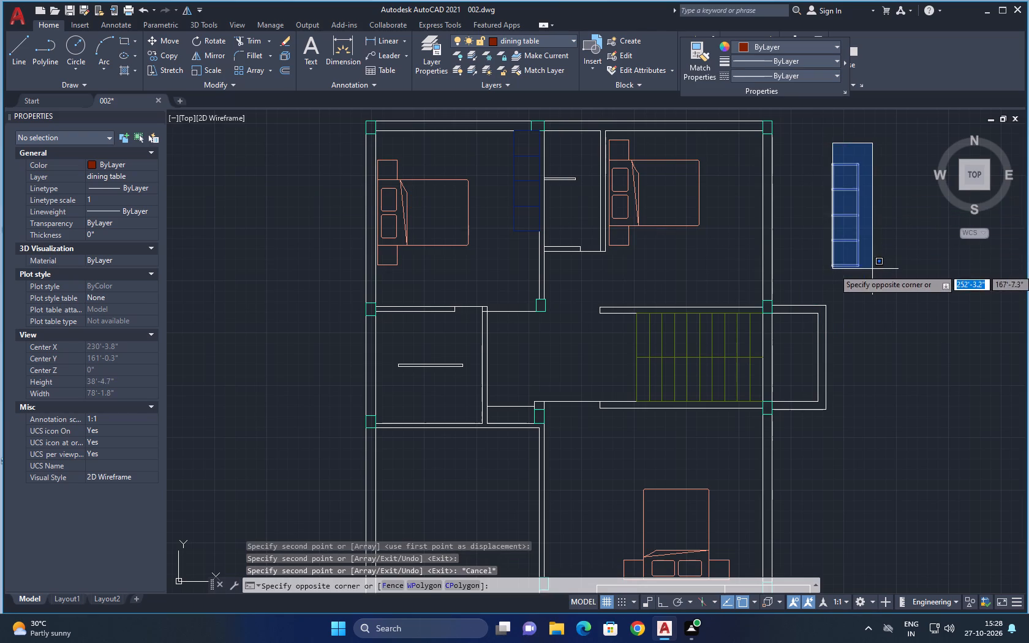
{"action": "key", "text": "Escape"}
{"action": "left_click_drag", "start_coordinate": [806, 142], "coordinate": [815, 165]}
{"action": "left_click", "coordinate": [892, 286]}
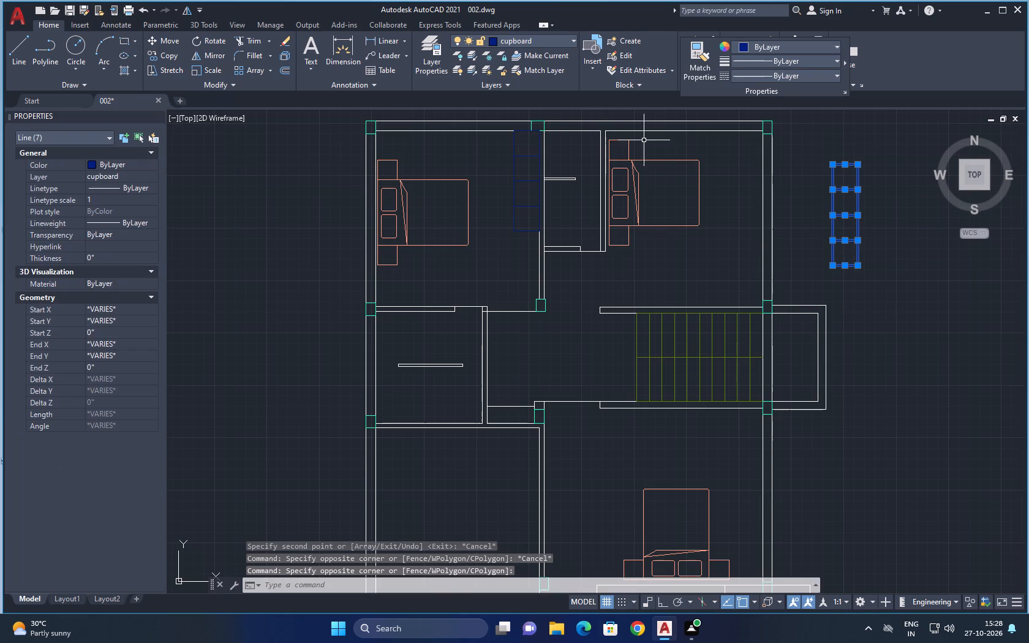
{"action": "left_click", "coordinate": [219, 42]}
{"action": "scroll", "coordinate": [564, 216], "scroll_direction": "down", "scroll_amount": 1}
{"action": "middle_click_drag", "start_coordinate": [564, 216], "coordinate": [221, 160]}
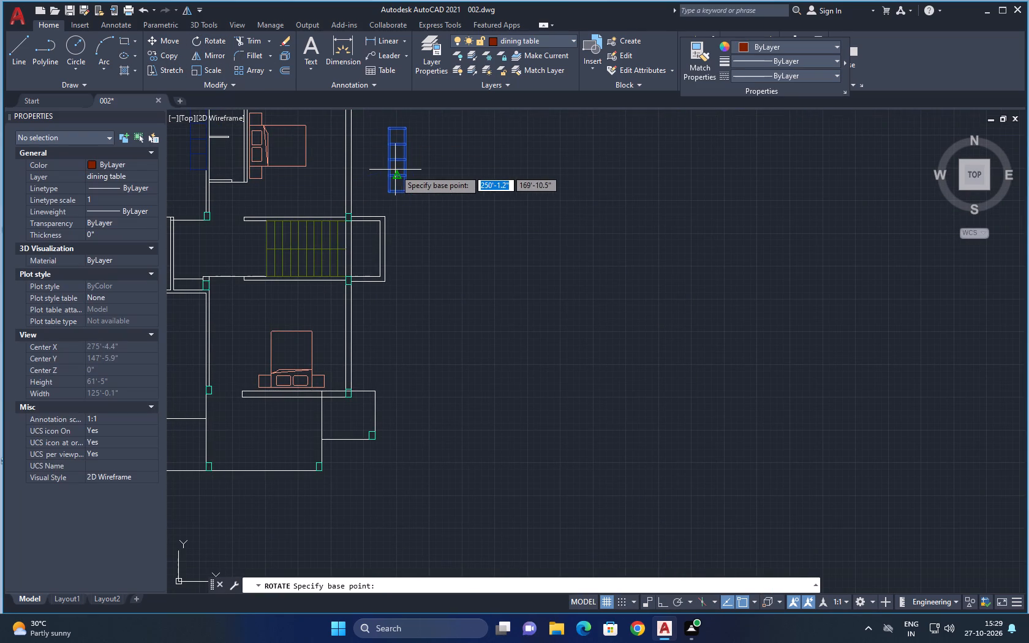
{"action": "left_click", "coordinate": [395, 170]}
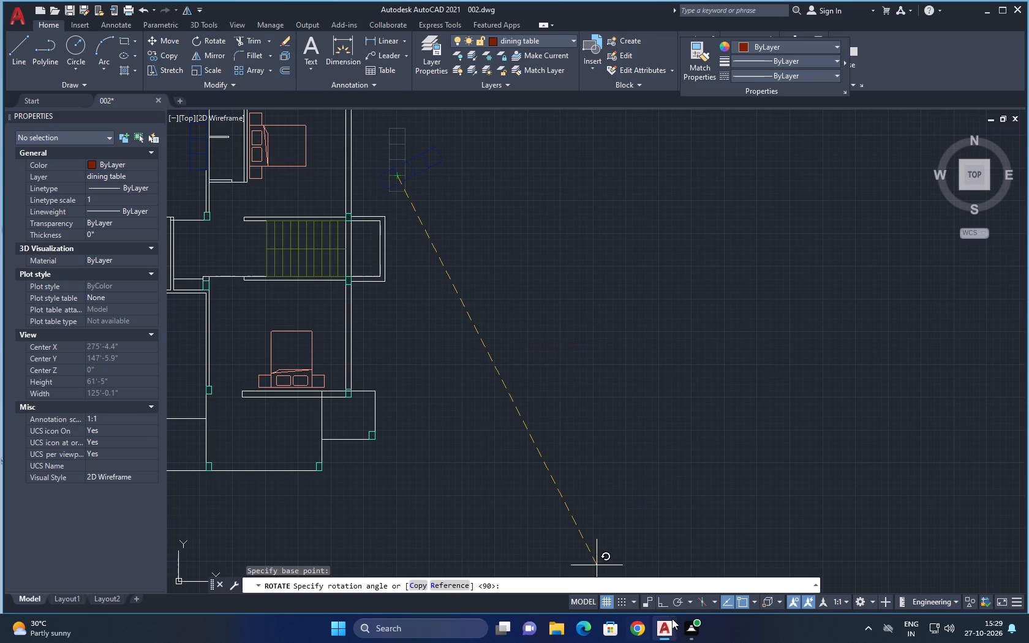
{"action": "left_click", "coordinate": [663, 611]}
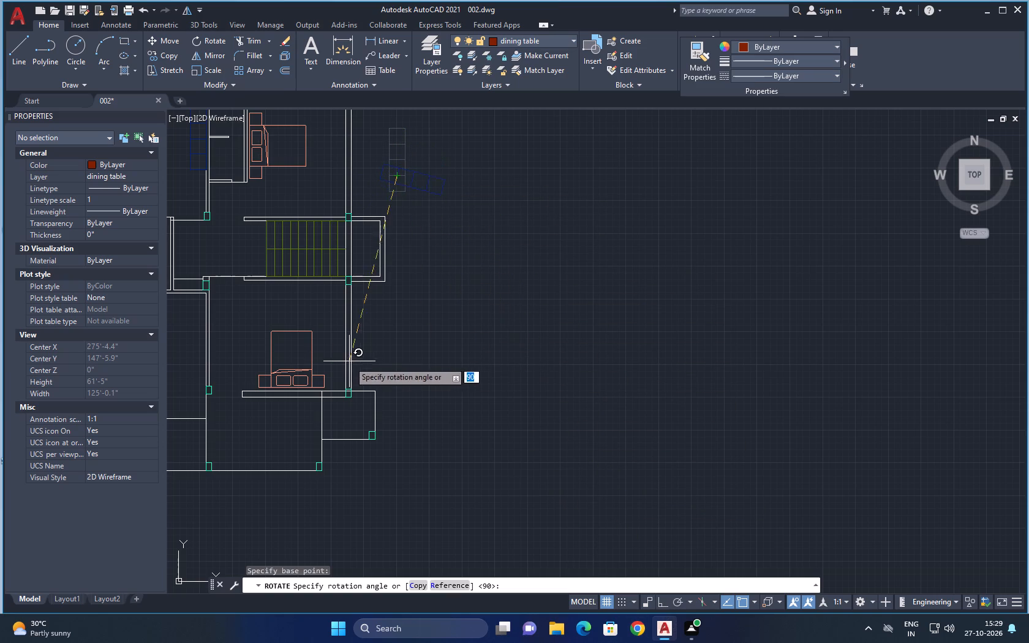
{"action": "left_click", "coordinate": [657, 607]}
{"action": "left_click", "coordinate": [645, 491]}
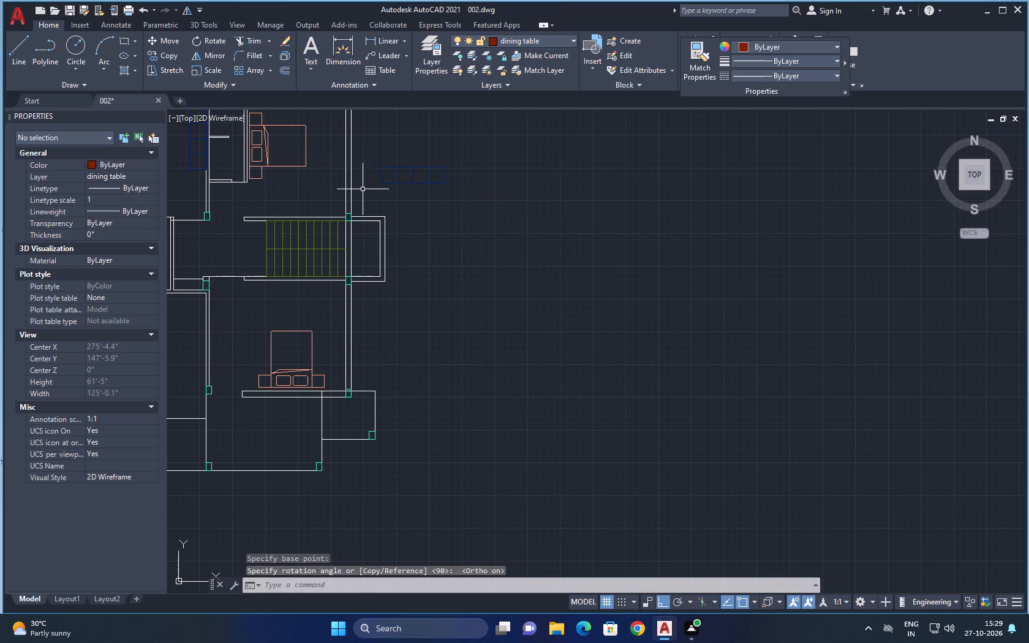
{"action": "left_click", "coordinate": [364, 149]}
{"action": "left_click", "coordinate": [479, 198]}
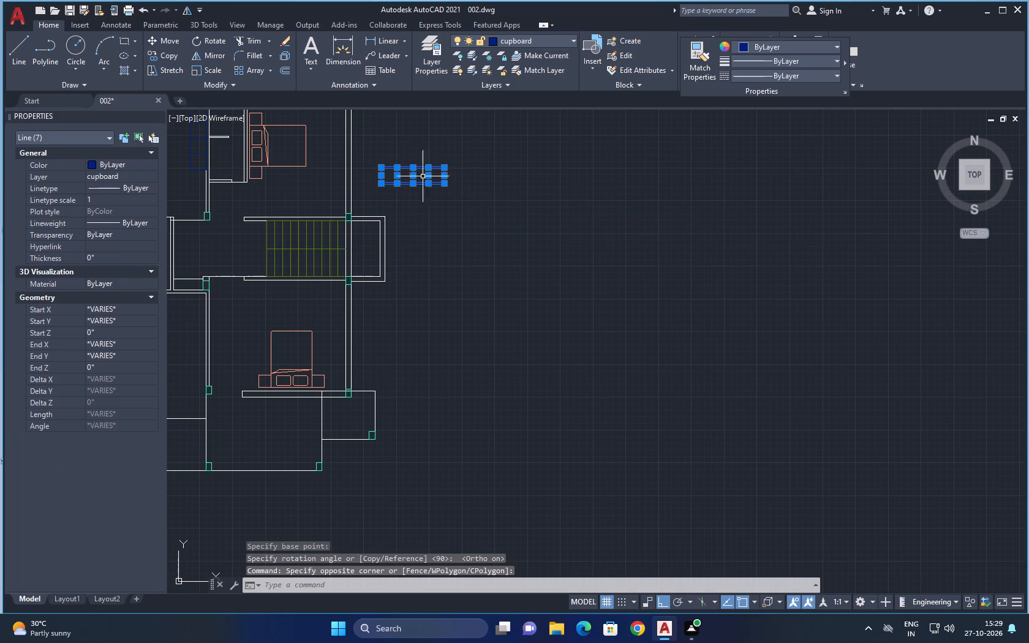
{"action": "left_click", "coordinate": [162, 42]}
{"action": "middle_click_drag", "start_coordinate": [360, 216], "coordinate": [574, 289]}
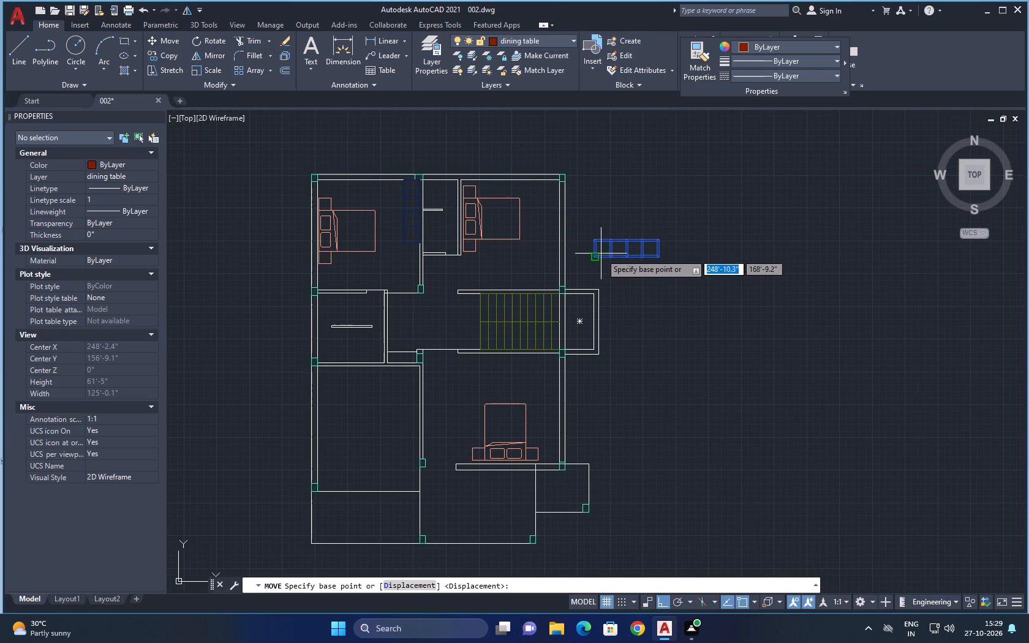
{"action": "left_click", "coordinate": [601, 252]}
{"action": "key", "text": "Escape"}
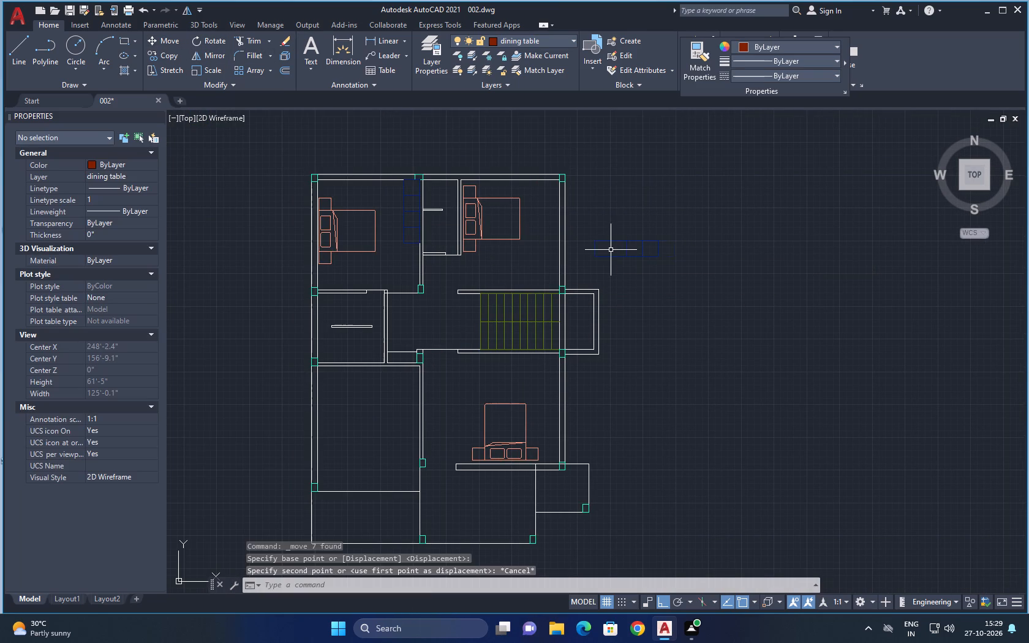
Move the horizontal cupboard by its lower right corner into the second plan's upper right room, against the staircase wall and right outer wall.
{"action": "left_click_drag", "start_coordinate": [581, 227], "coordinate": [584, 236]}
{"action": "left_click", "coordinate": [679, 271]}
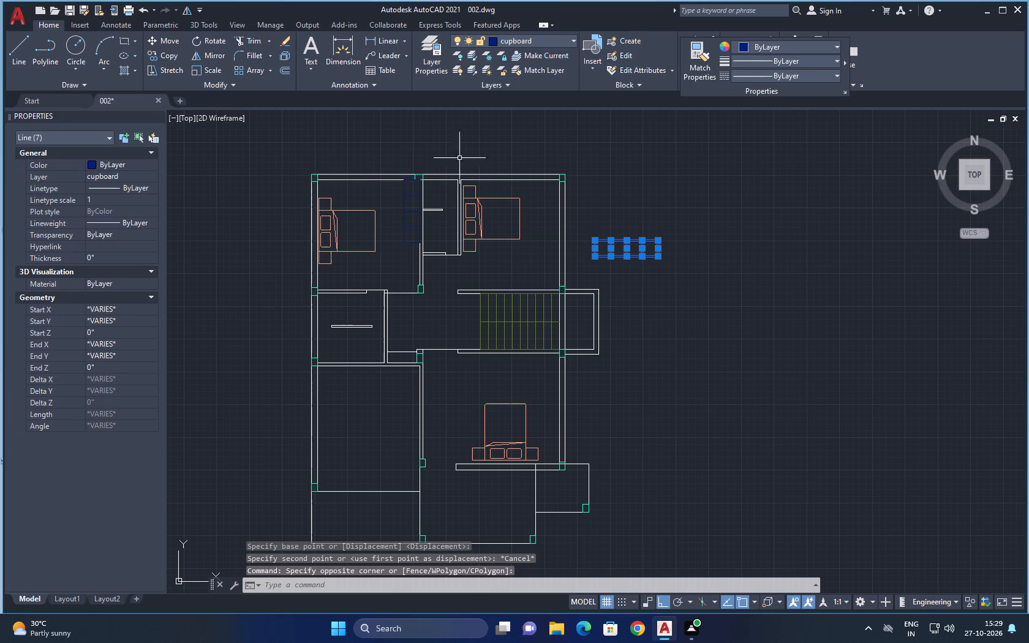
{"action": "left_click", "coordinate": [168, 41]}
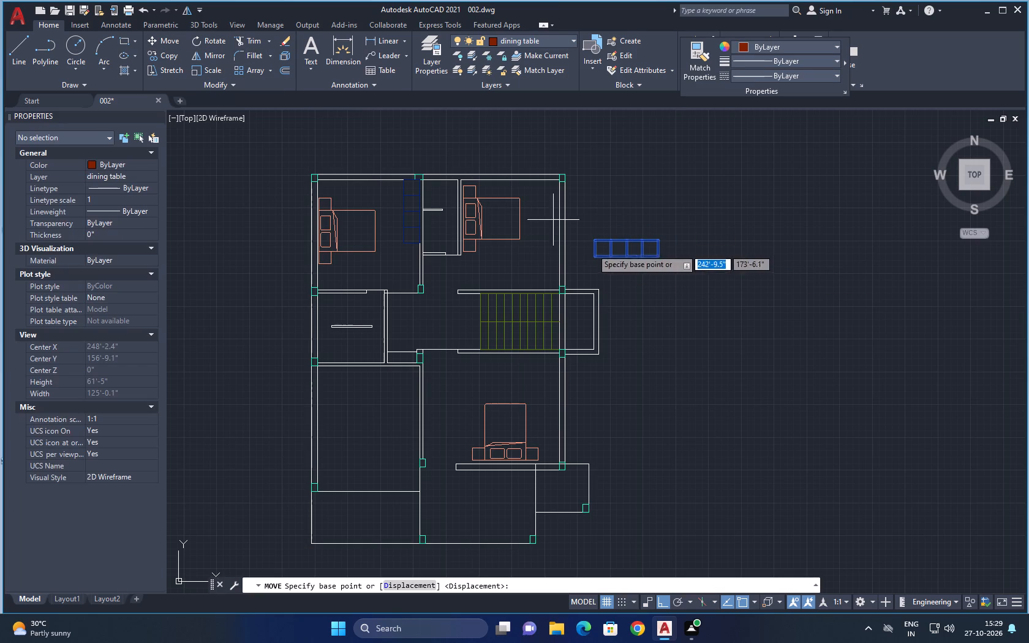
{"action": "scroll", "coordinate": [647, 260], "scroll_direction": "up", "scroll_amount": 3}
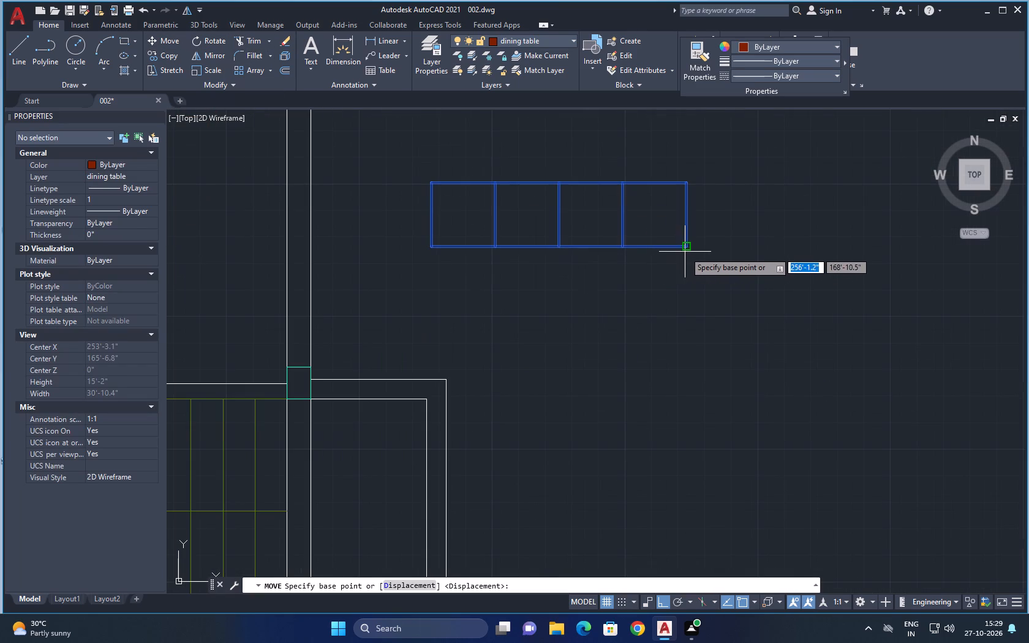
{"action": "left_click", "coordinate": [690, 247]}
{"action": "scroll", "coordinate": [332, 331], "scroll_direction": "down", "scroll_amount": 1}
{"action": "middle_click_drag", "start_coordinate": [325, 337], "coordinate": [487, 263]}
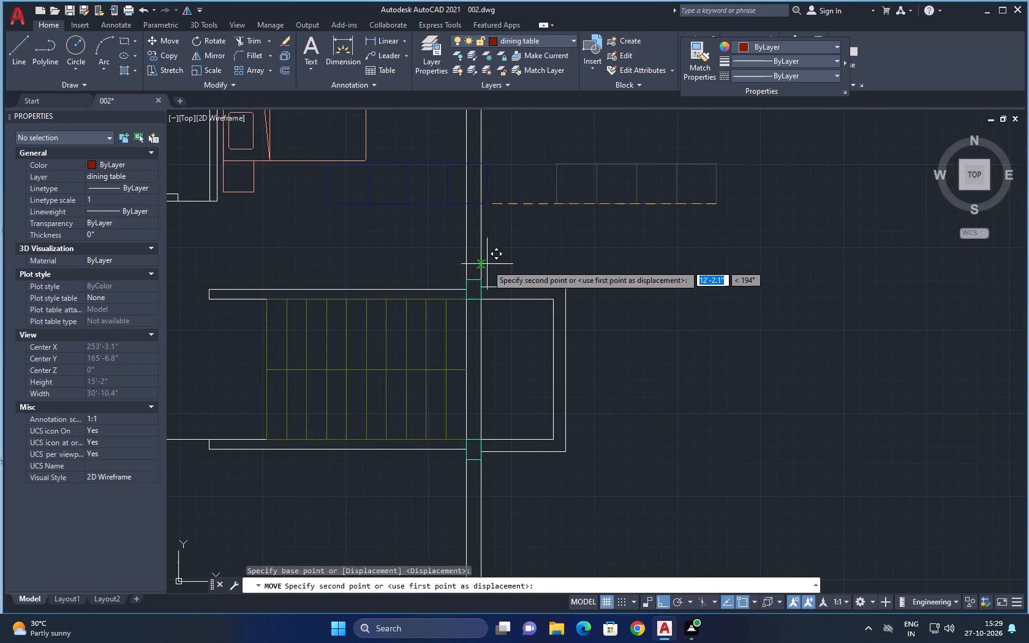
{"action": "left_click", "coordinate": [462, 293]}
Copy that cupboard about 10'-0.4" straight down into the lower right room, against the wall below the staircase.
{"action": "scroll", "coordinate": [520, 363], "scroll_direction": "down", "scroll_amount": 1}
{"action": "middle_click_drag", "start_coordinate": [520, 370], "coordinate": [519, 305]}
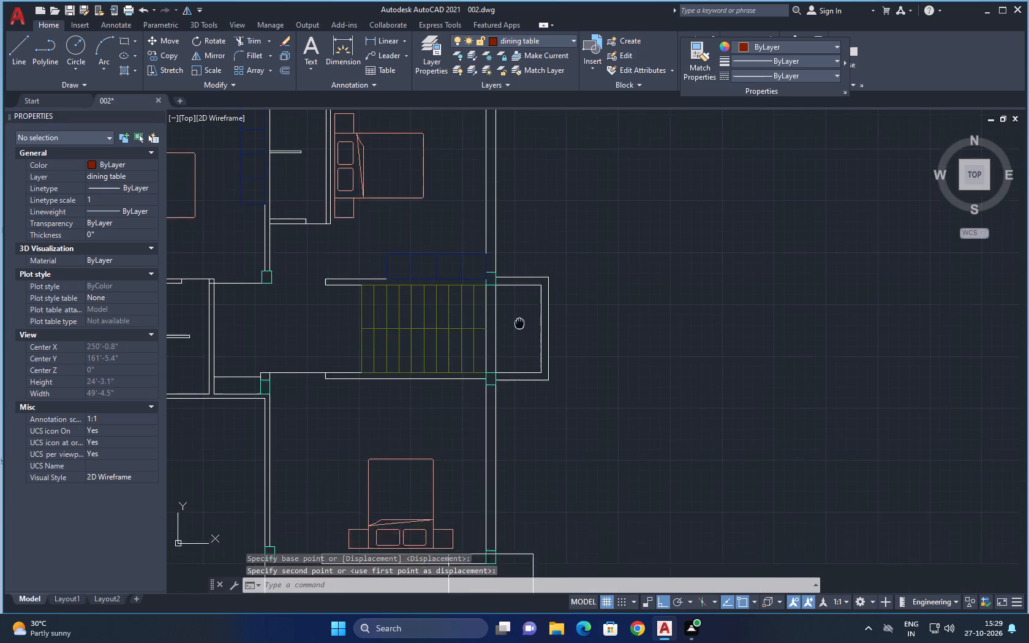
{"action": "middle_click_drag", "start_coordinate": [519, 305], "coordinate": [519, 279]}
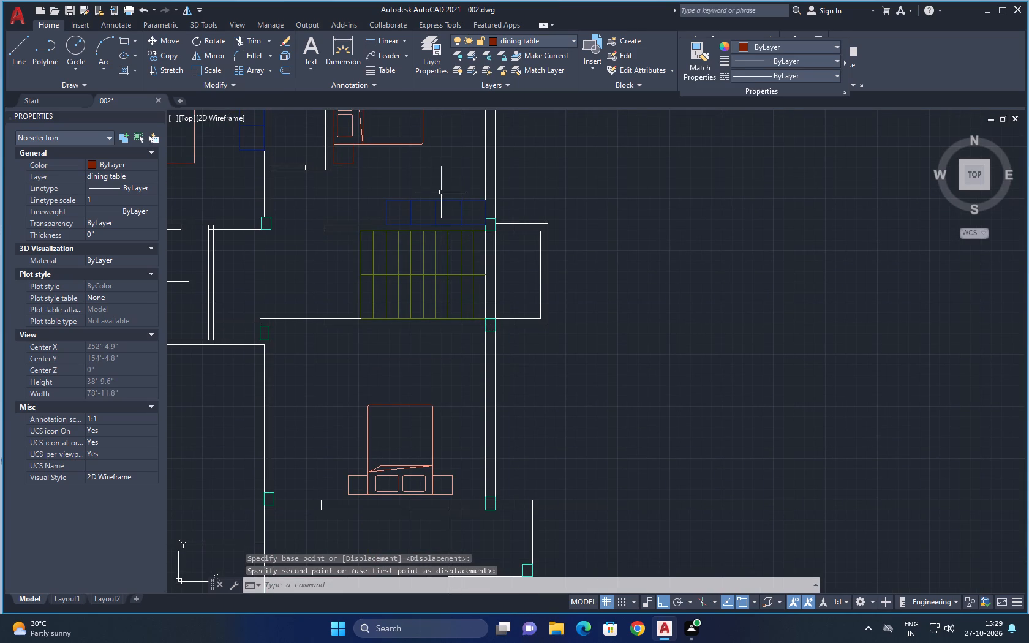
{"action": "left_click_drag", "start_coordinate": [371, 190], "coordinate": [379, 199]}
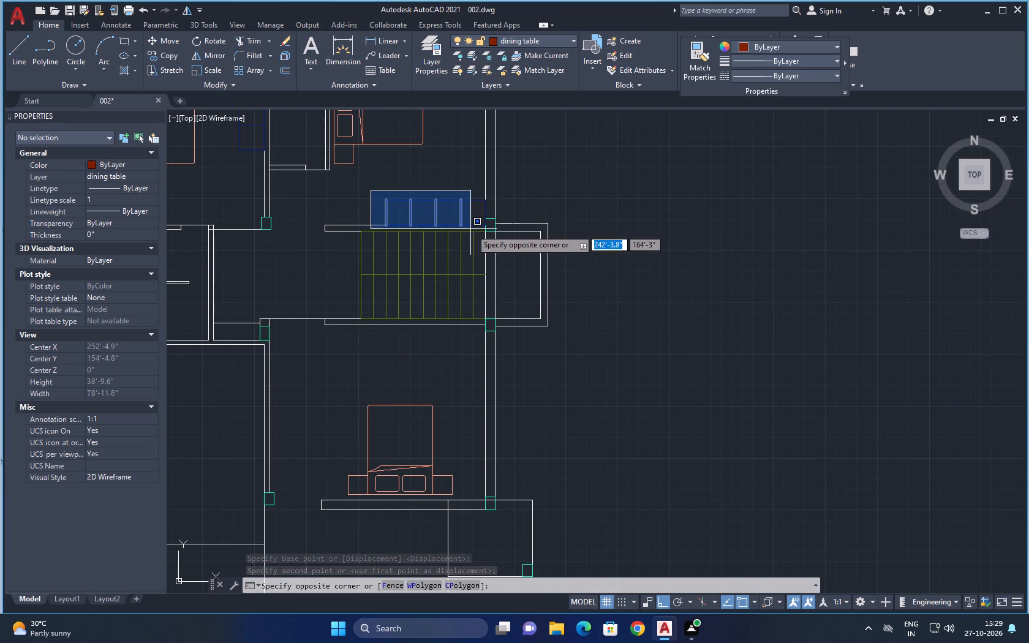
{"action": "left_click", "coordinate": [489, 228]}
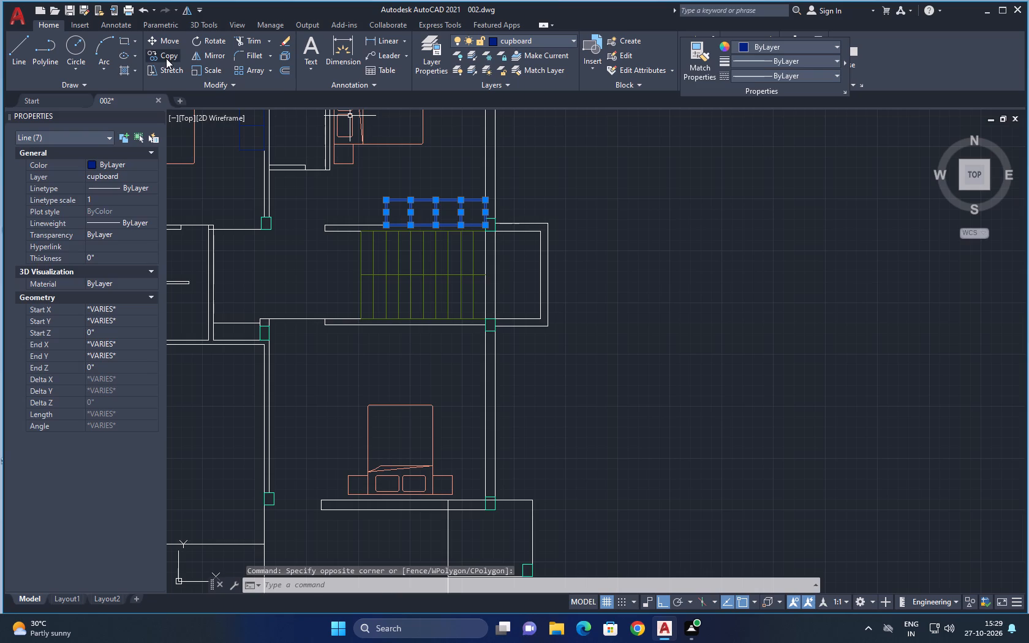
{"action": "left_click", "coordinate": [166, 58]}
{"action": "left_click", "coordinate": [486, 201]}
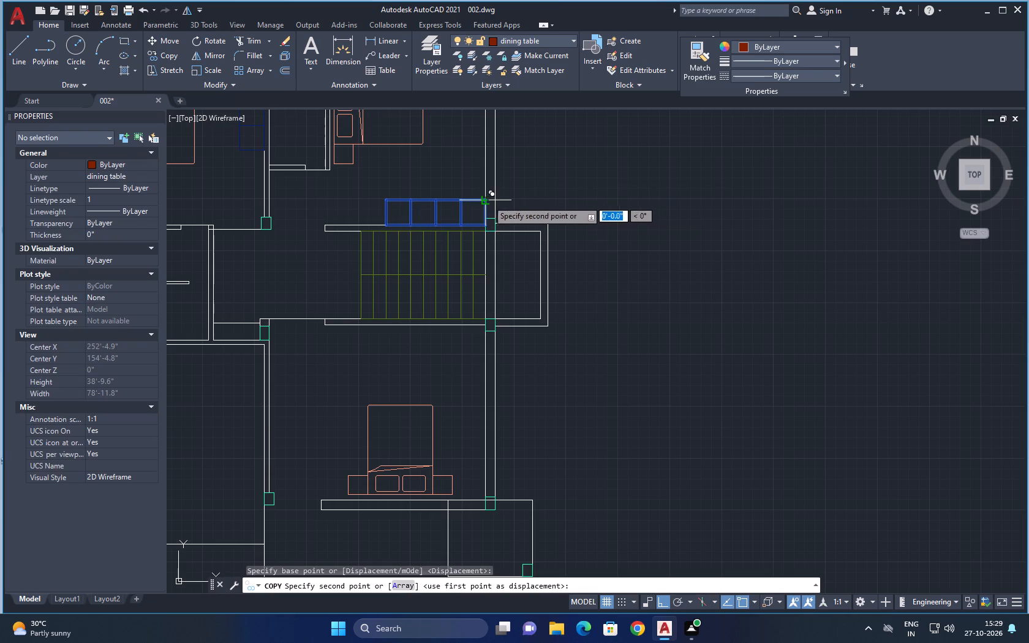
{"action": "scroll", "coordinate": [483, 325], "scroll_direction": "up", "scroll_amount": 2}
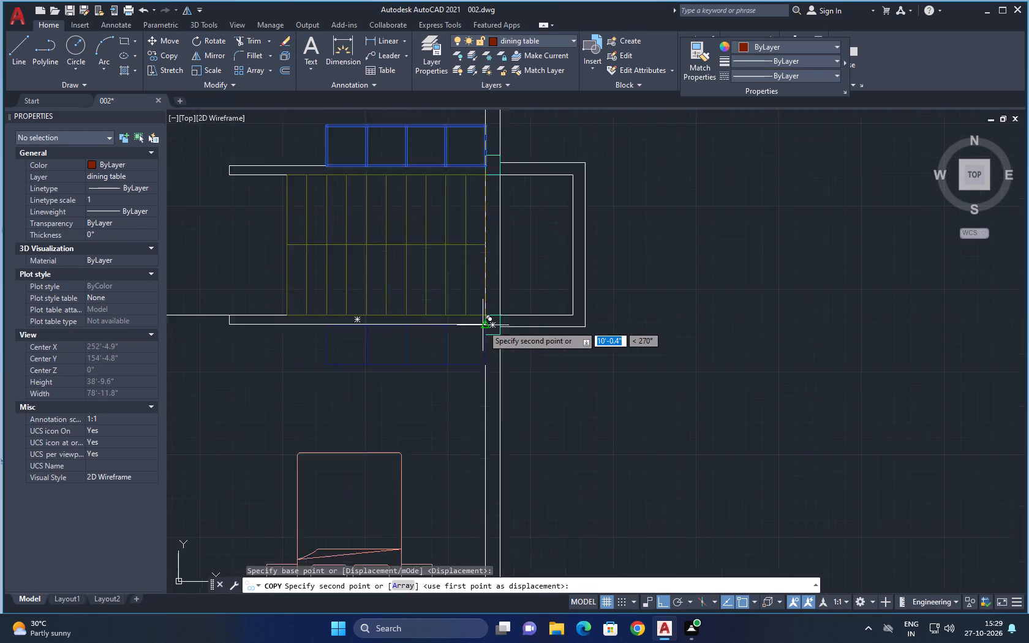
{"action": "scroll", "coordinate": [483, 325], "scroll_direction": "up", "scroll_amount": 3}
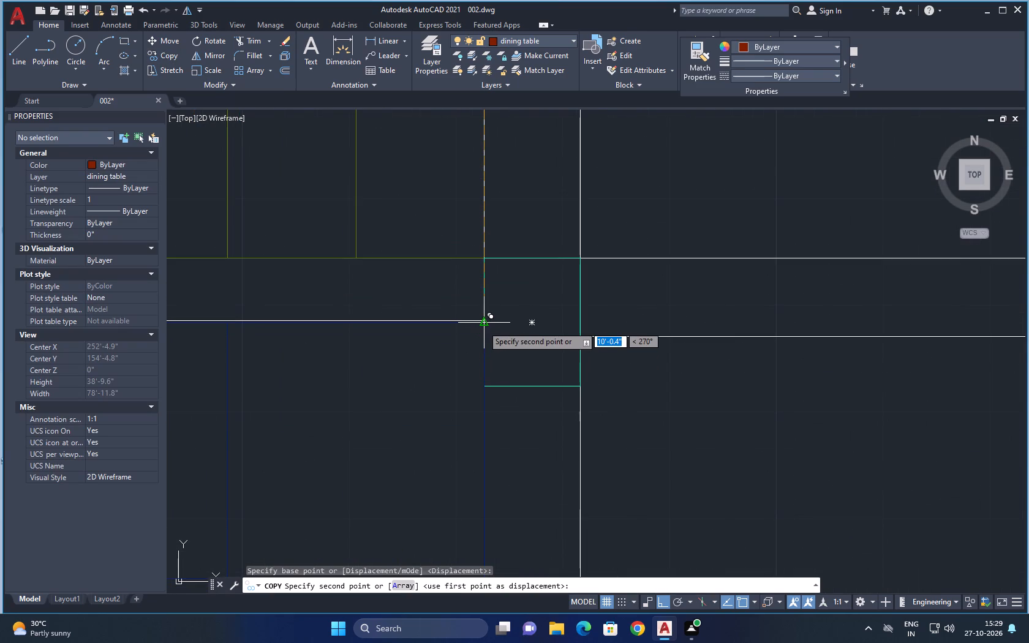
{"action": "left_click", "coordinate": [483, 325]}
{"action": "key", "text": "Escape"}
{"action": "scroll", "coordinate": [526, 369], "scroll_direction": "down", "scroll_amount": 4}
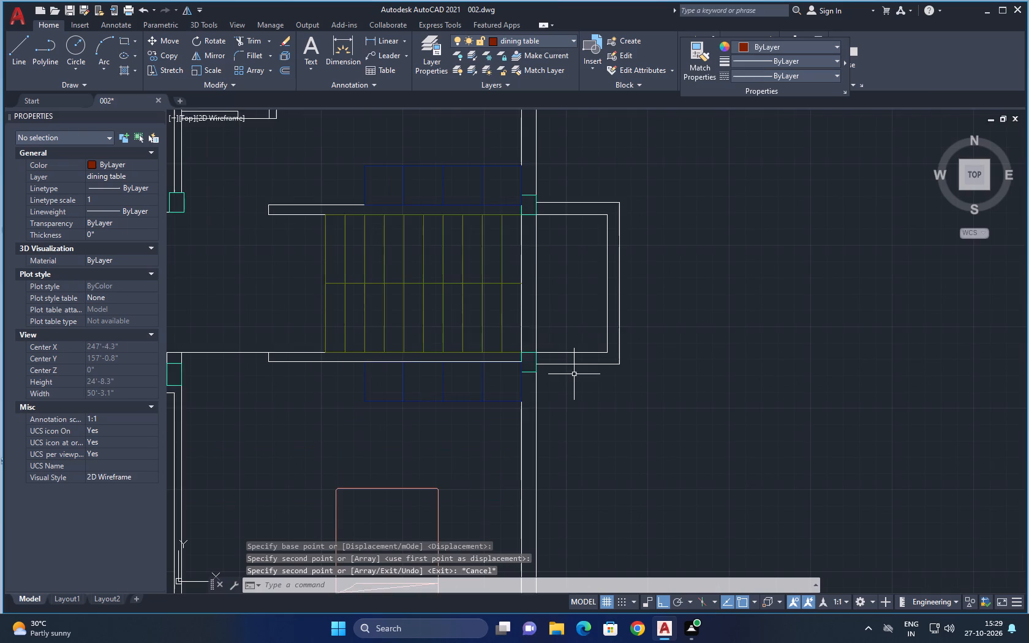
Make layer 0 the current layer.
{"action": "scroll", "coordinate": [574, 374], "scroll_direction": "down", "scroll_amount": 2}
{"action": "key", "text": "Escape"}
{"action": "scroll", "coordinate": [575, 374], "scroll_direction": "down", "scroll_amount": 2}
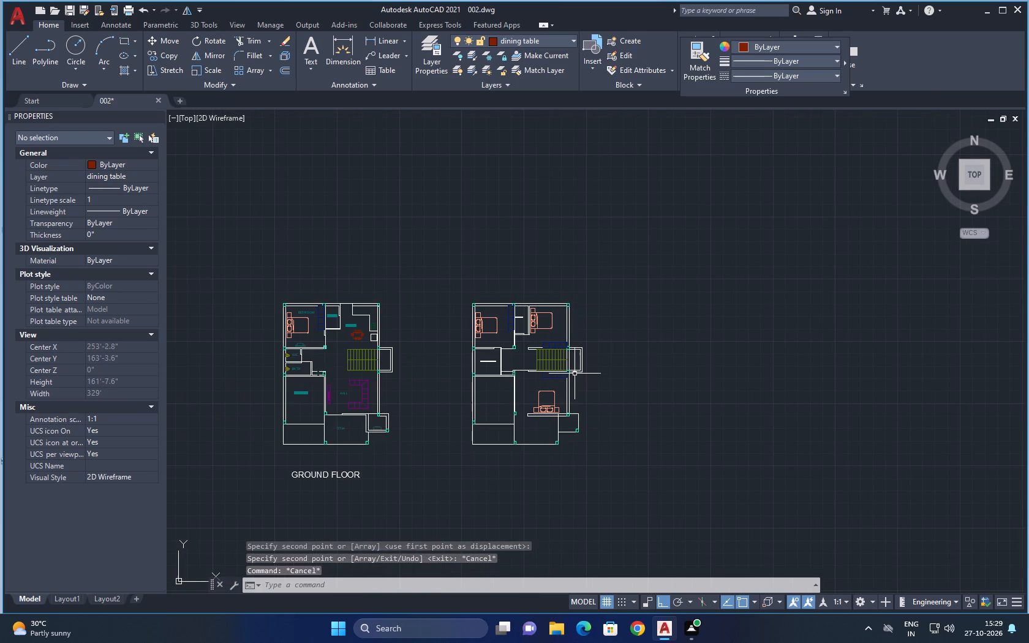
{"action": "left_click", "coordinate": [535, 42]}
{"action": "left_click", "coordinate": [532, 56]}
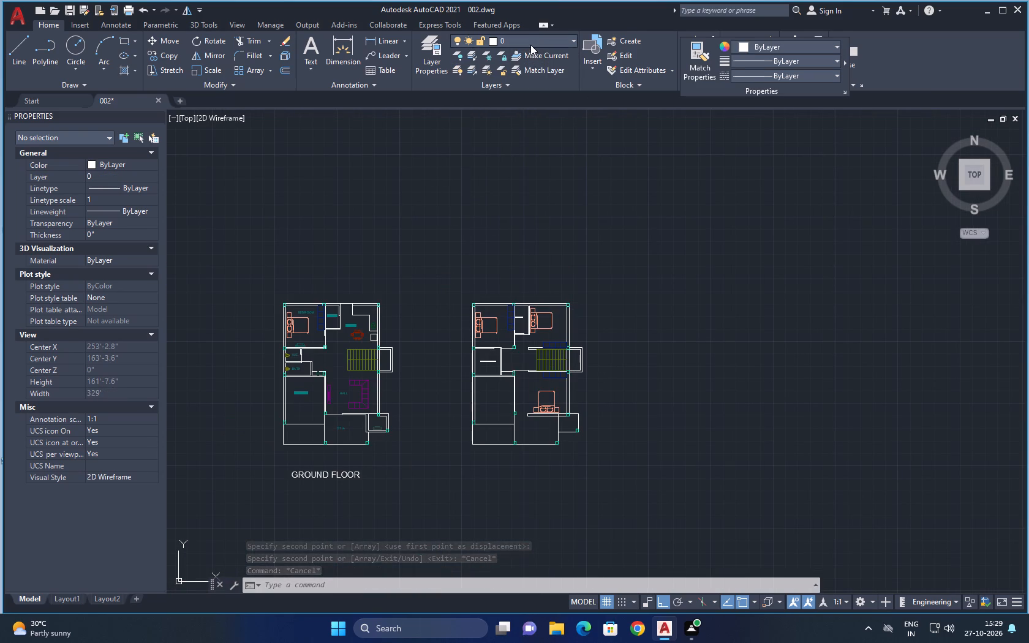
Change the cupboard layer's color to index color 201.
{"action": "left_click", "coordinate": [530, 45]}
{"action": "left_click", "coordinate": [496, 113]}
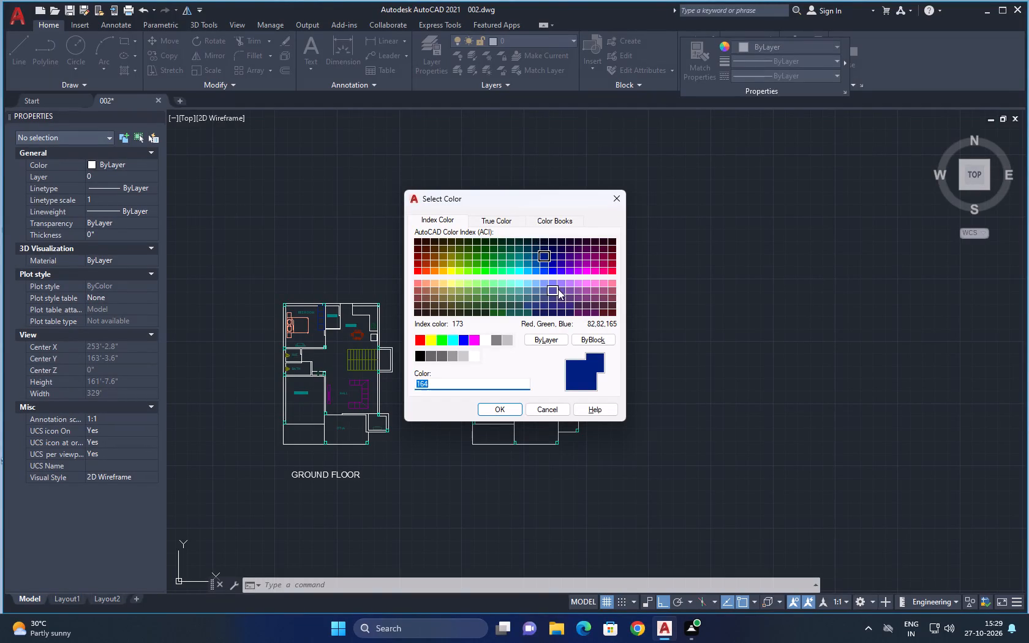
{"action": "left_click", "coordinate": [578, 284]}
{"action": "left_click", "coordinate": [508, 414]}
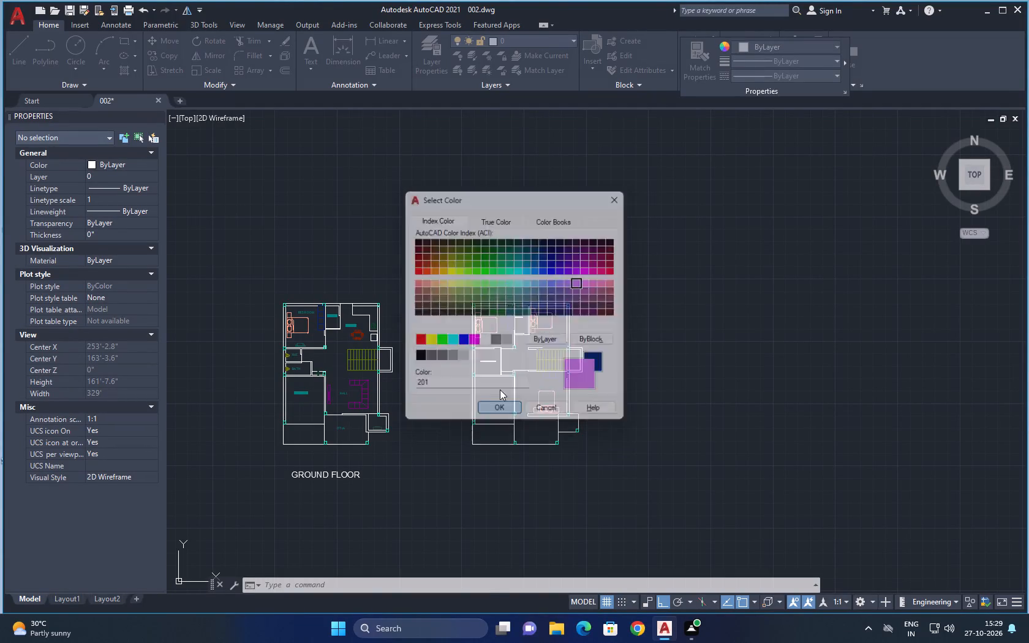
{"action": "key", "text": "Escape"}
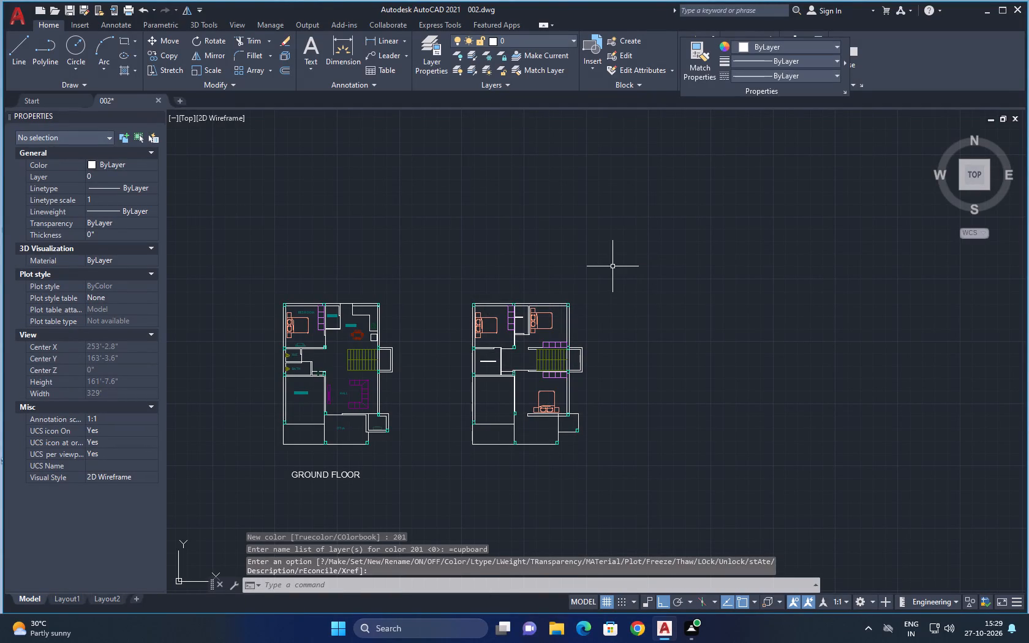
{"action": "key", "text": "Escape"}
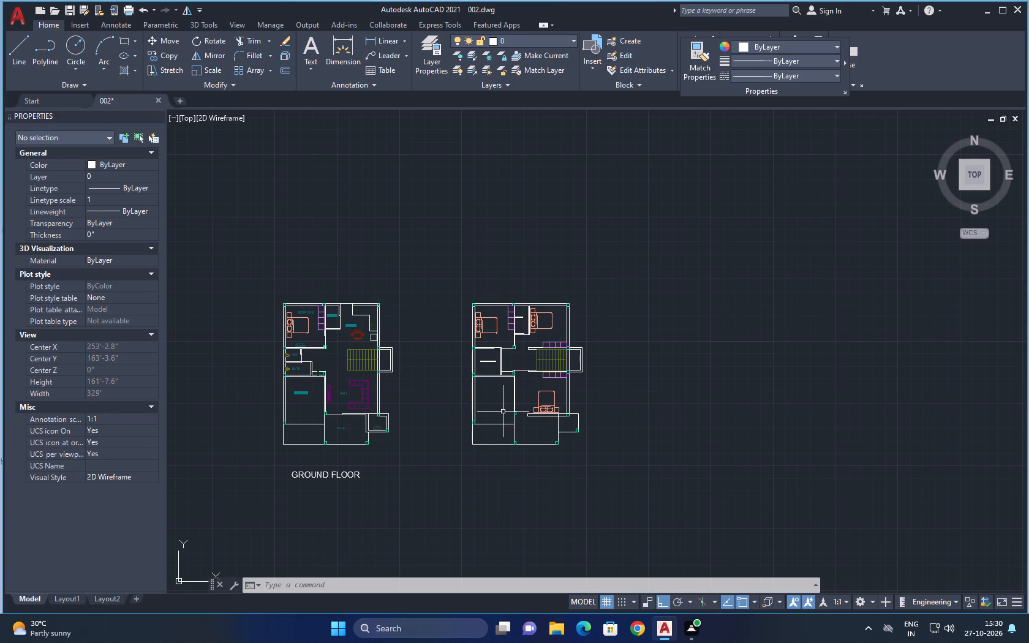
Copy the ground floor's BEDROOM label into the second plan's upper left, upper right and lower right rooms, with Ortho turned off.
{"action": "scroll", "coordinate": [502, 412], "scroll_direction": "up", "scroll_amount": 1}
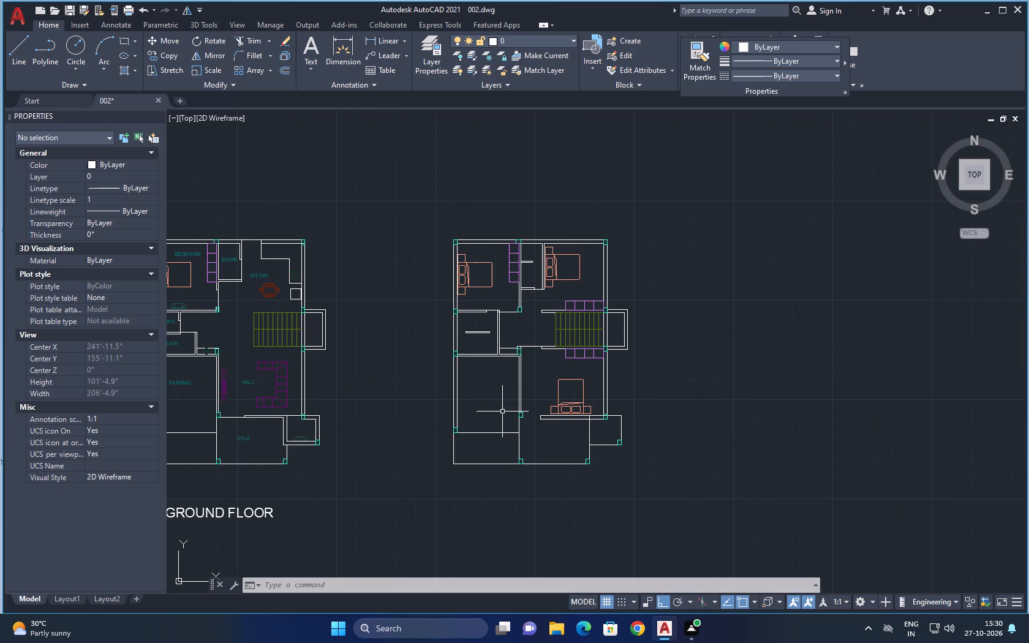
{"action": "middle_click_drag", "start_coordinate": [358, 381], "coordinate": [440, 374]}
{"action": "left_click", "coordinate": [277, 249]}
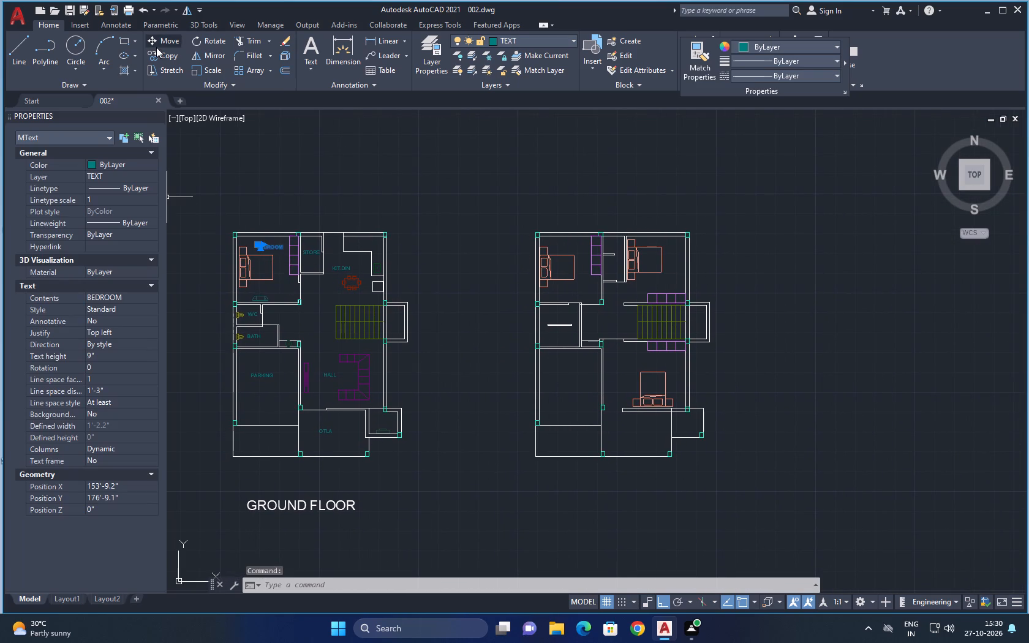
{"action": "left_click", "coordinate": [162, 53]}
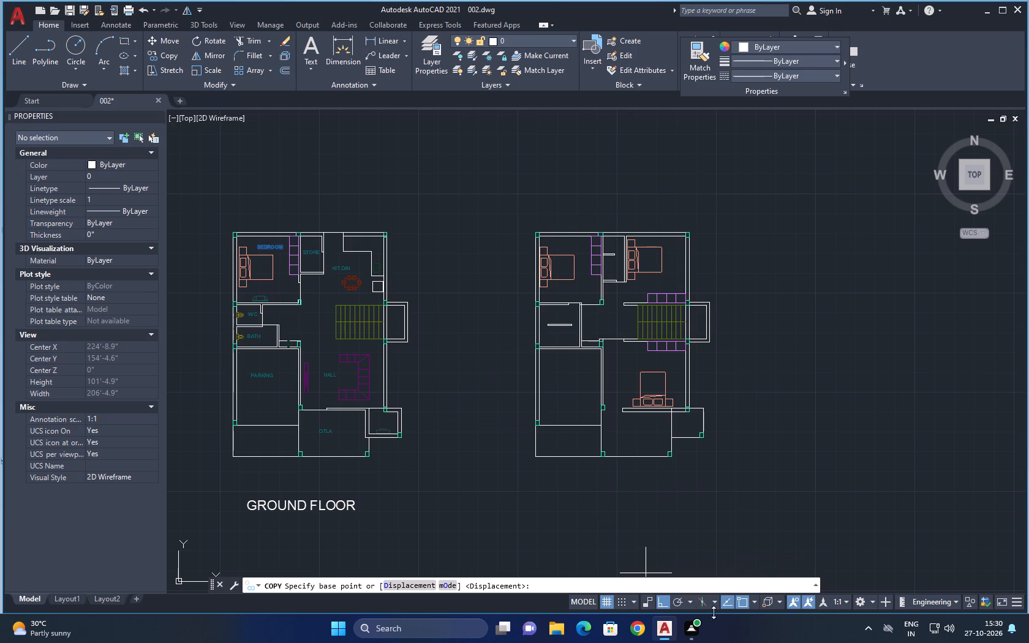
{"action": "left_click", "coordinate": [665, 602]}
{"action": "scroll", "coordinate": [271, 276], "scroll_direction": "up", "scroll_amount": 1}
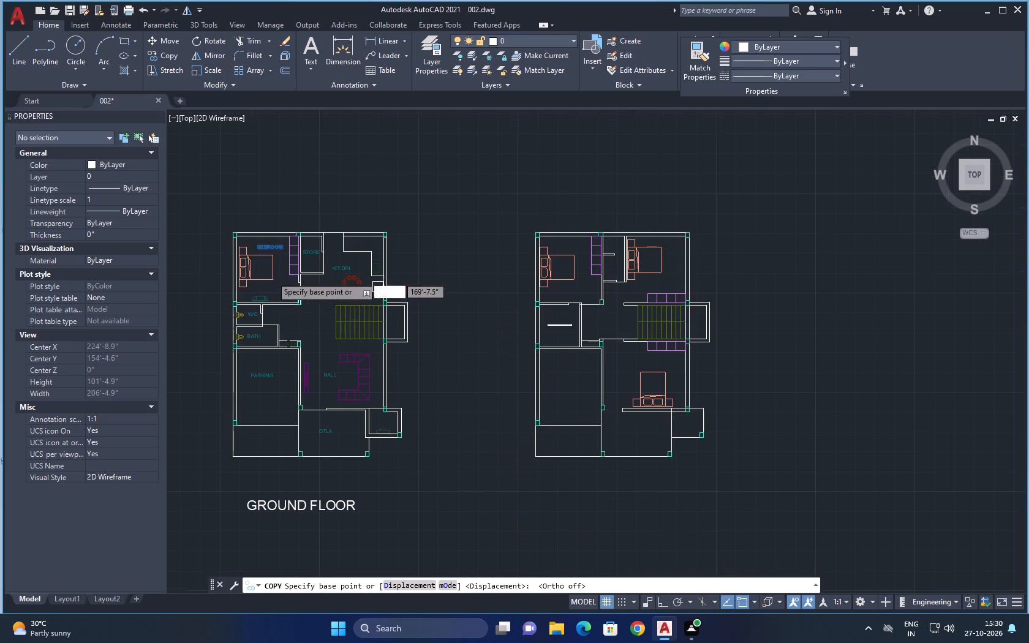
{"action": "left_click", "coordinate": [249, 225]}
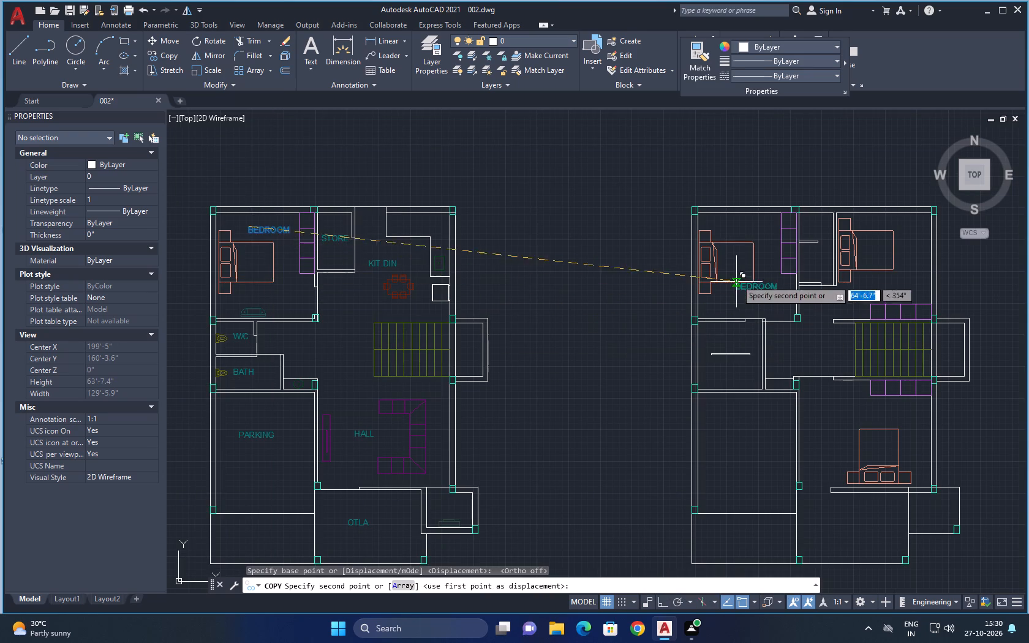
{"action": "left_click", "coordinate": [719, 222]}
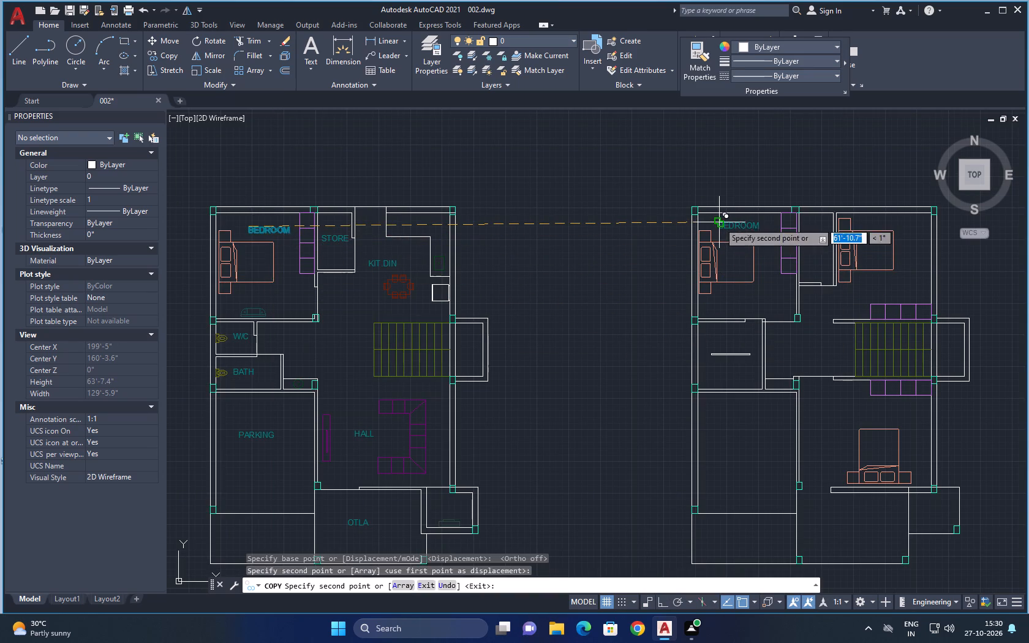
{"action": "left_click", "coordinate": [867, 218]}
{"action": "middle_click_drag", "start_coordinate": [834, 443], "coordinate": [834, 443]}
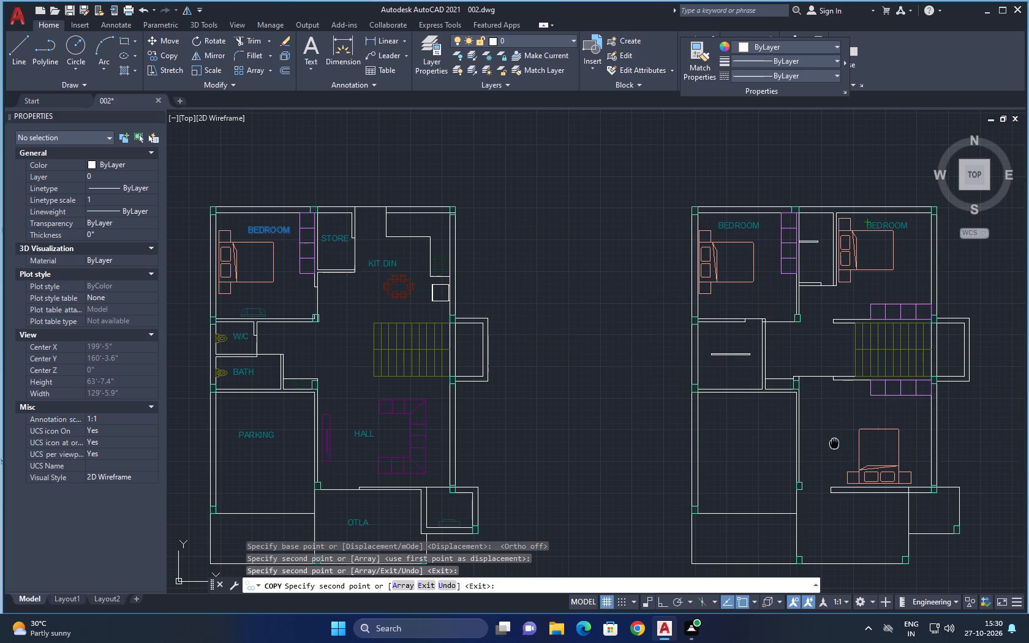
{"action": "middle_click_drag", "start_coordinate": [834, 443], "coordinate": [700, 339]}
{"action": "left_click", "coordinate": [714, 304]}
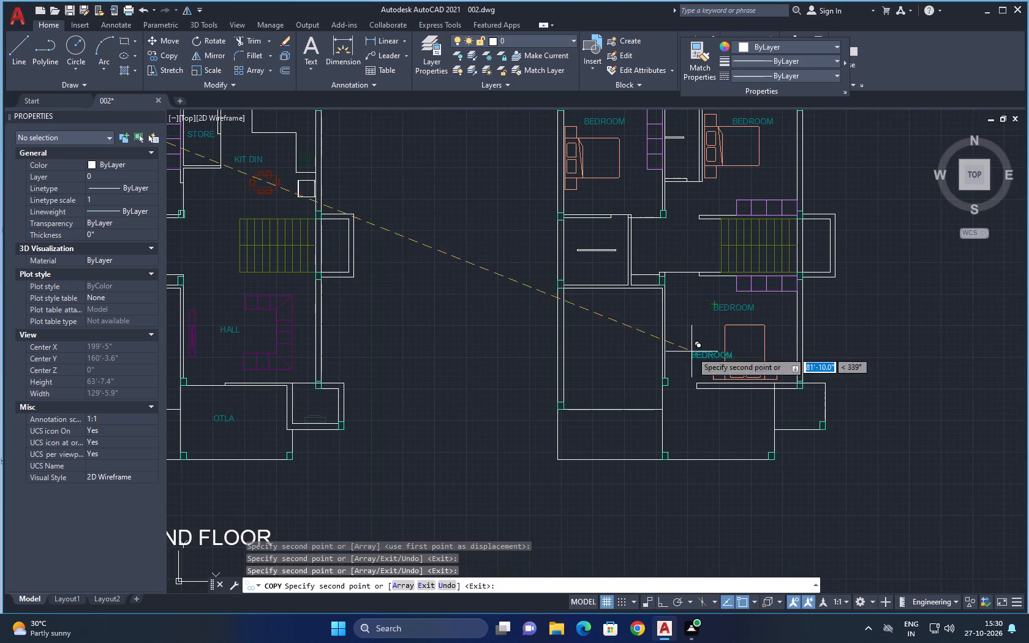
{"action": "key", "text": "Escape"}
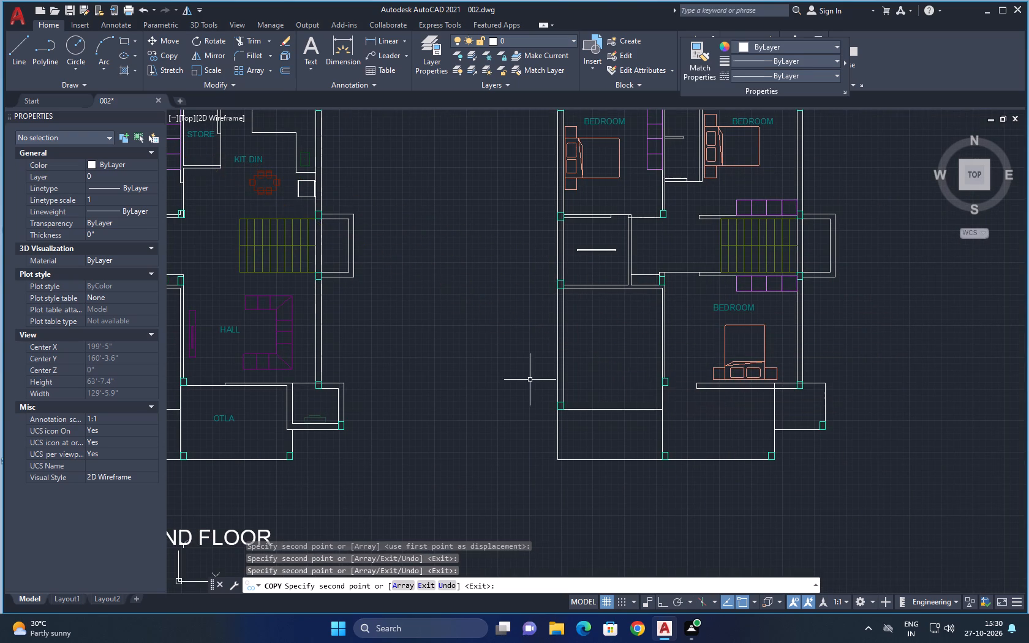
Copy the ground floor's BATH label into the second plan's two bathrooms, below the upper left bedroom and between the upper bedrooms.
{"action": "middle_click_drag", "start_coordinate": [499, 361], "coordinate": [688, 362]}
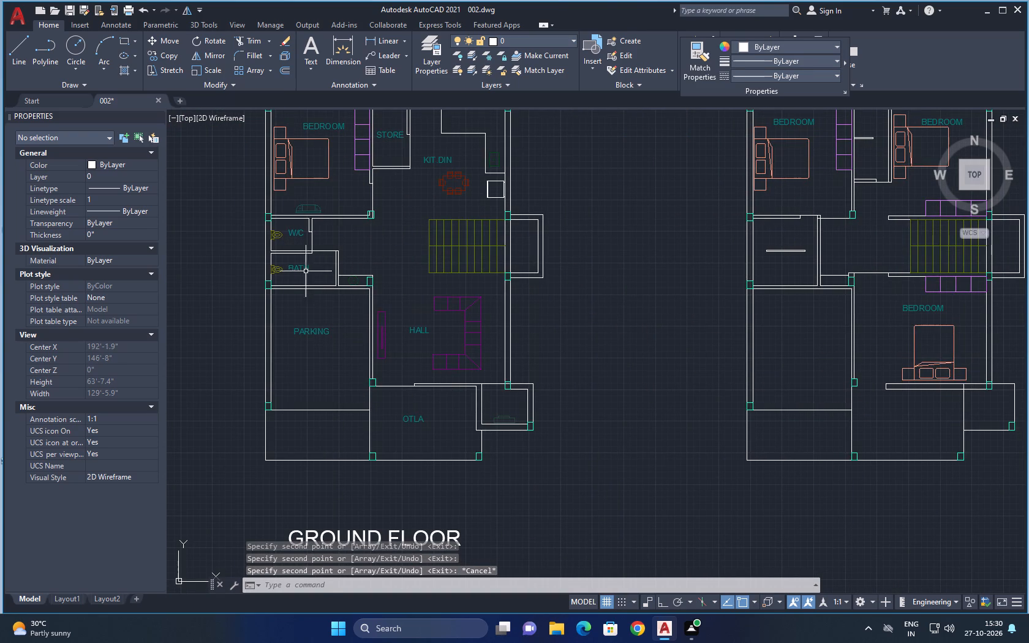
{"action": "left_click", "coordinate": [303, 269]}
{"action": "left_click", "coordinate": [176, 50]}
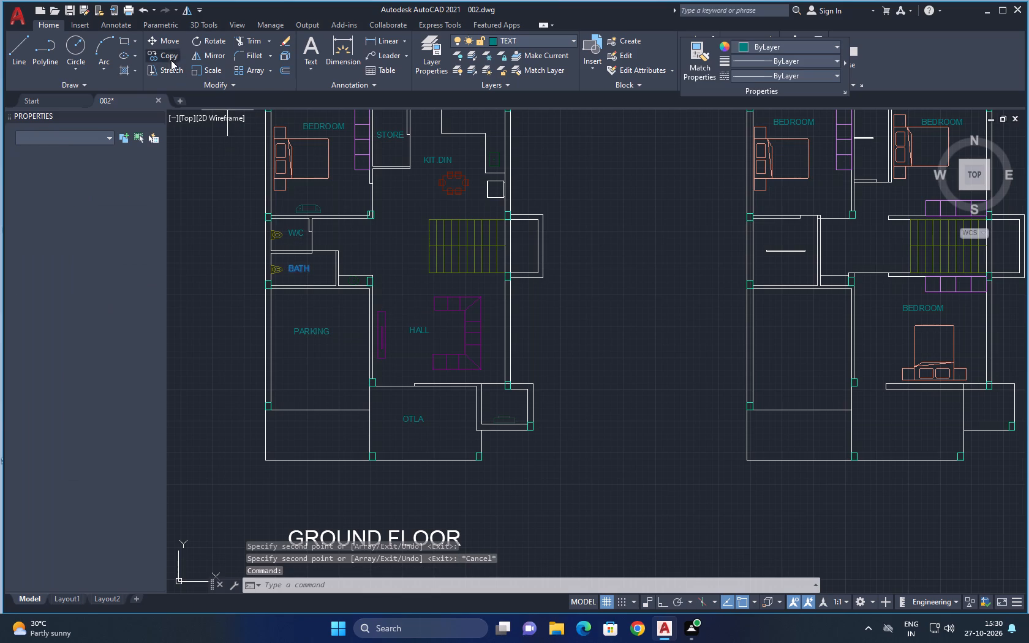
{"action": "left_click", "coordinate": [298, 272]}
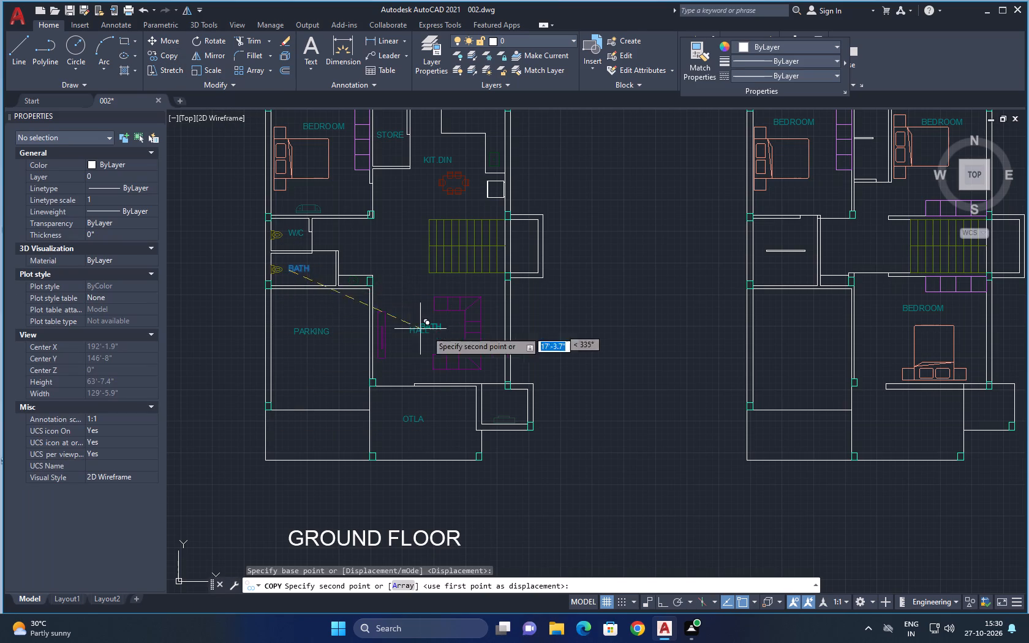
{"action": "middle_click_drag", "start_coordinate": [643, 307], "coordinate": [342, 394]}
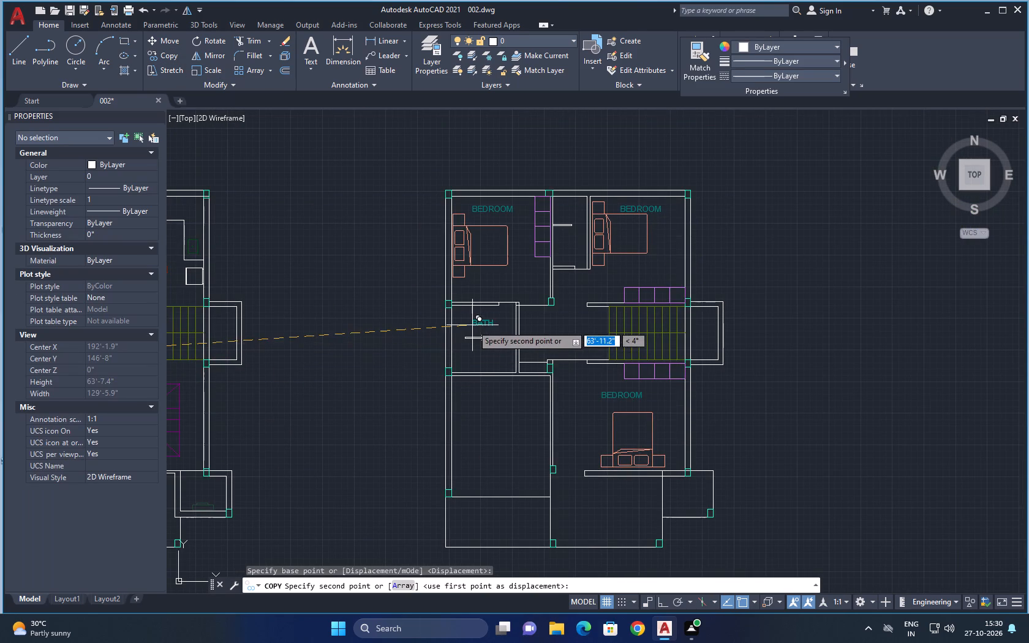
{"action": "left_click", "coordinate": [472, 325]}
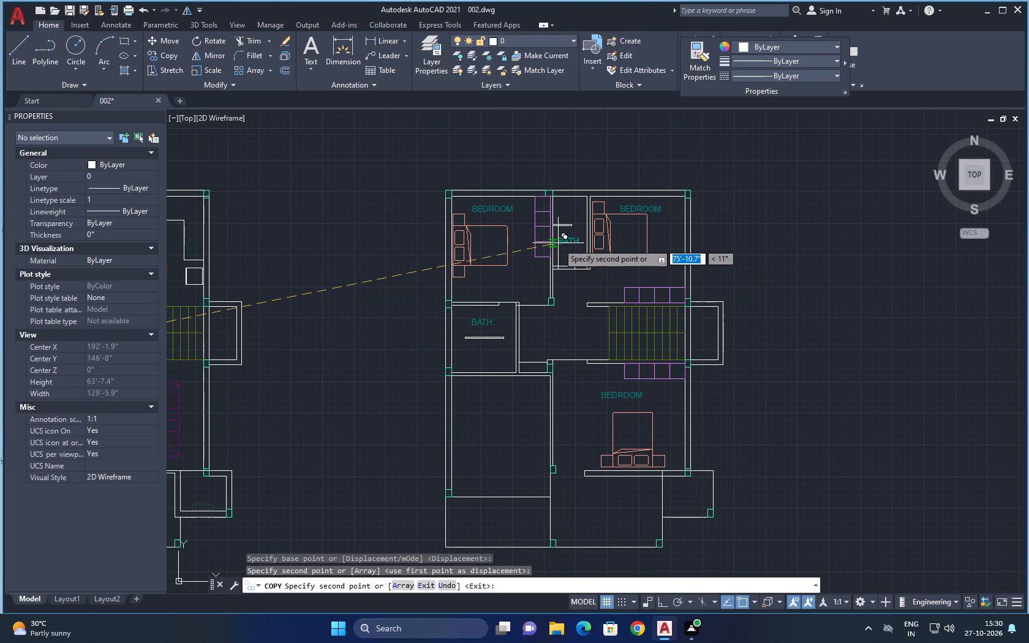
{"action": "left_click", "coordinate": [558, 243]}
{"action": "key", "text": "Escape"}
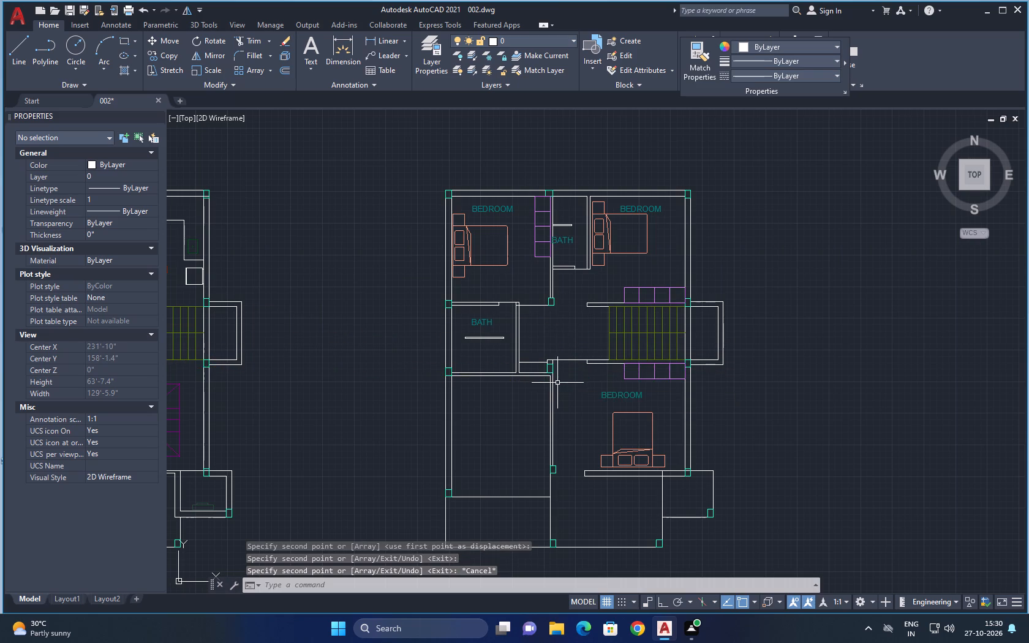
Save the drawing.
{"action": "scroll", "coordinate": [557, 389], "scroll_direction": "down", "scroll_amount": 2}
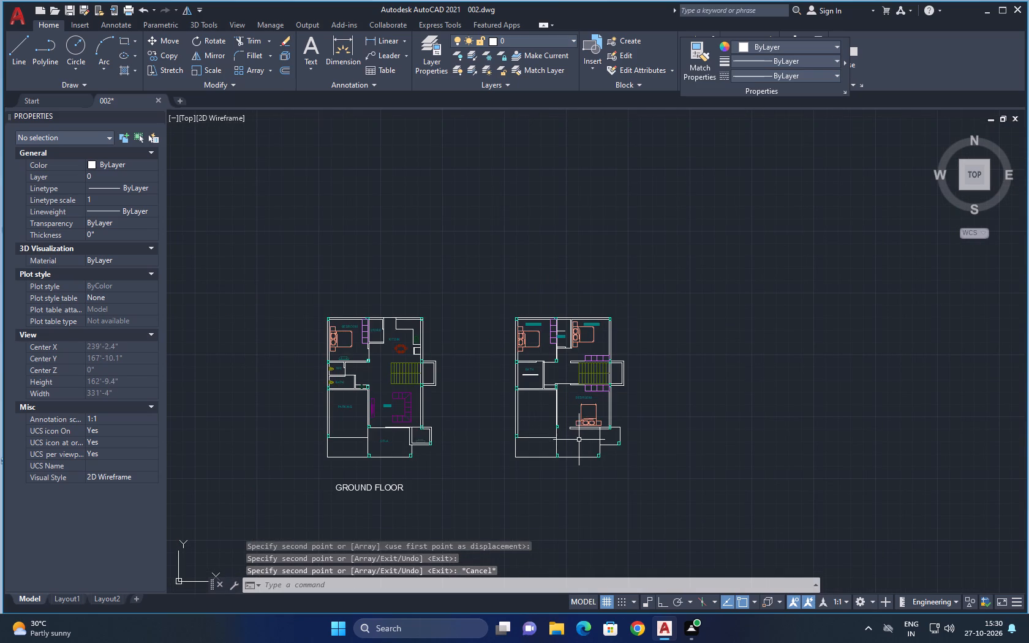
{"action": "middle_click_drag", "start_coordinate": [579, 439], "coordinate": [581, 389]}
{"action": "scroll", "coordinate": [546, 365], "scroll_direction": "up", "scroll_amount": 2}
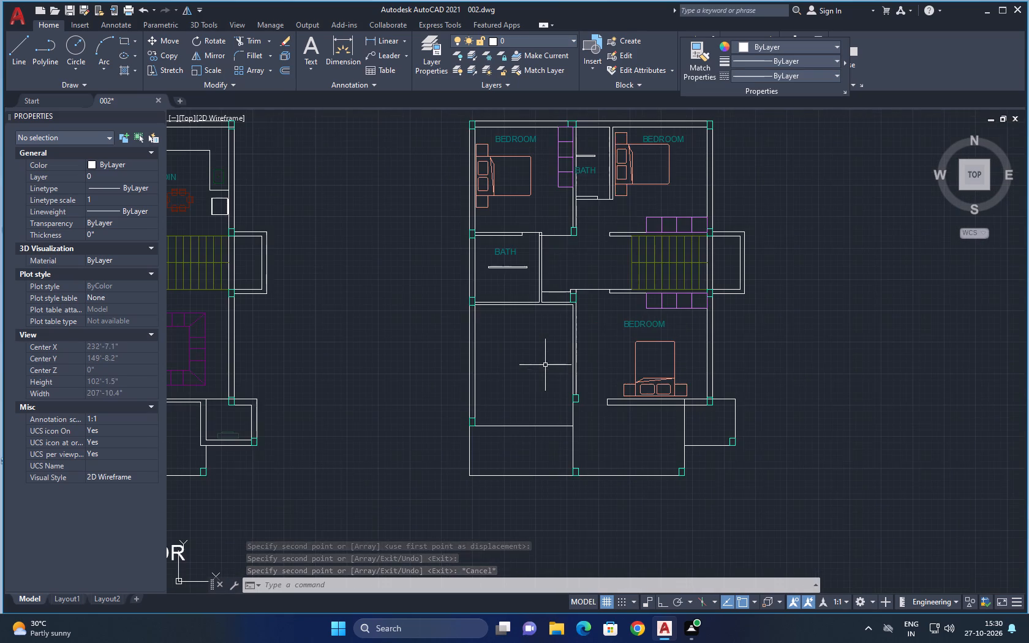
{"action": "key", "text": "Escape"}
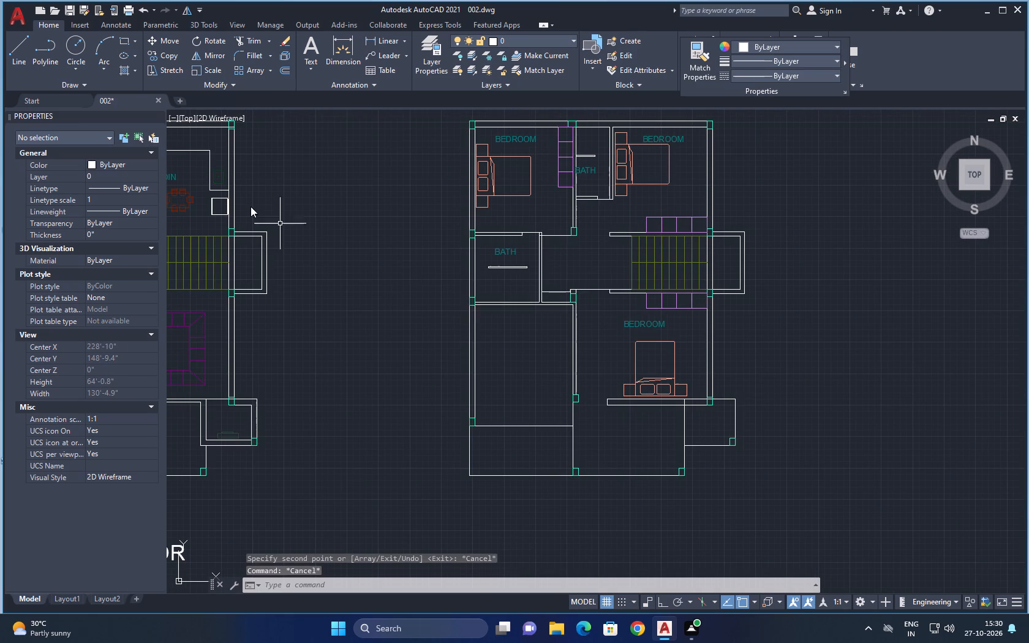
{"action": "key", "text": "ctrl+s"}
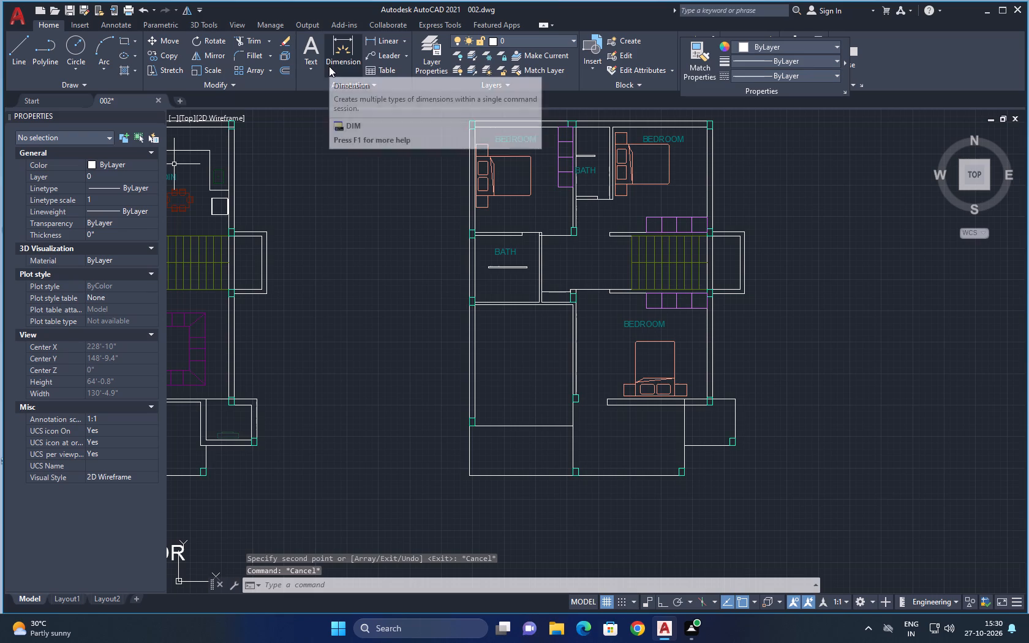
{"action": "key", "text": "ctrl+s"}
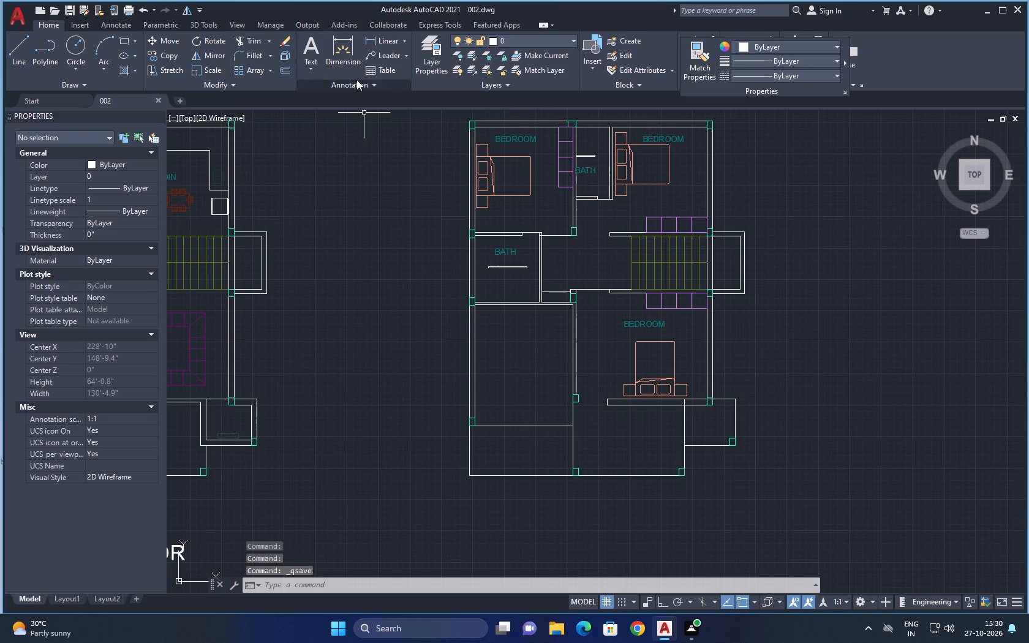
Add the multiline text "open terrace" in the second plan's empty lower left room.
{"action": "left_click", "coordinate": [309, 44]}
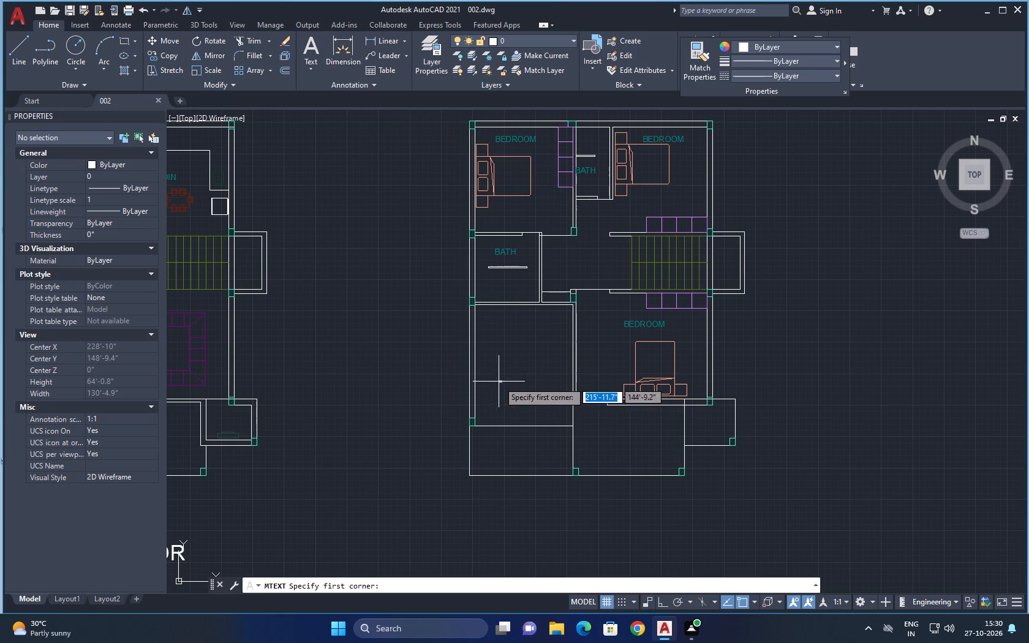
{"action": "left_click", "coordinate": [483, 353]}
{"action": "left_click", "coordinate": [491, 370]}
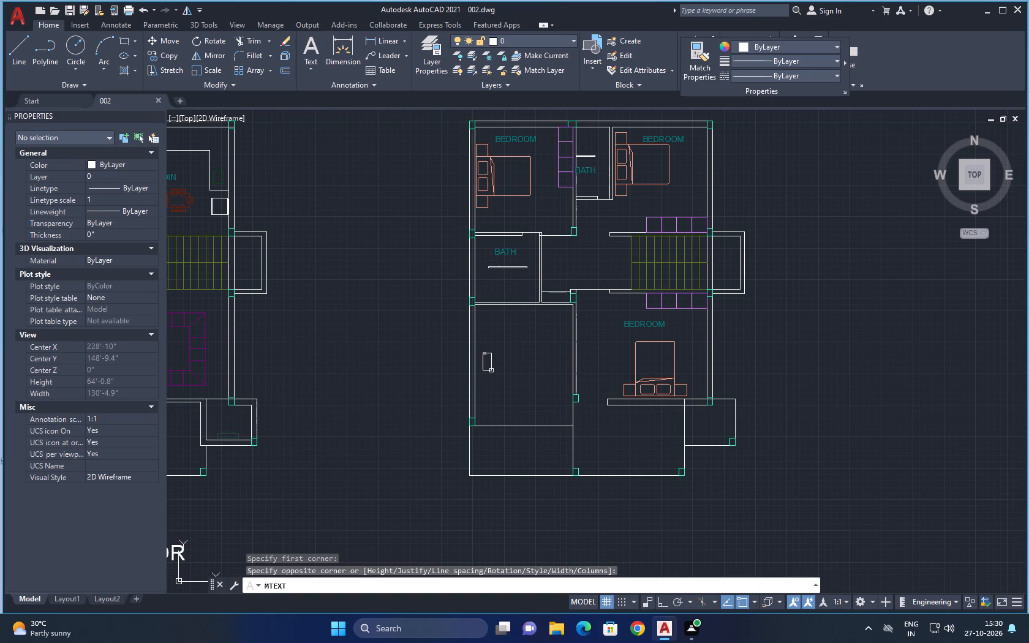
{"action": "type", "text": "open"}
{"action": "key", "text": "space"}
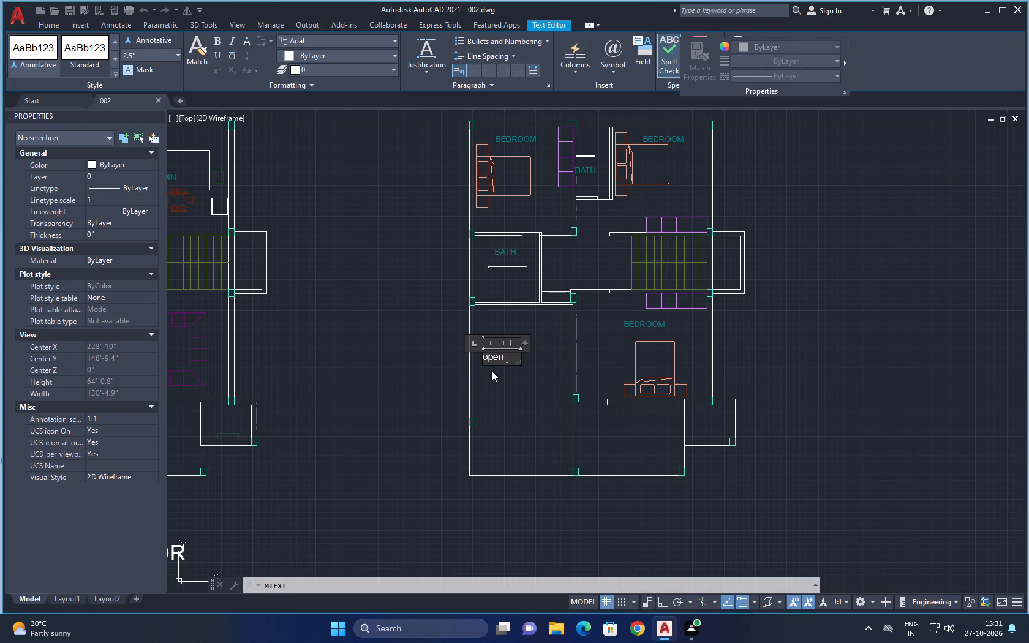
{"action": "type", "text": "terrace"}
{"action": "left_click", "coordinate": [498, 399]}
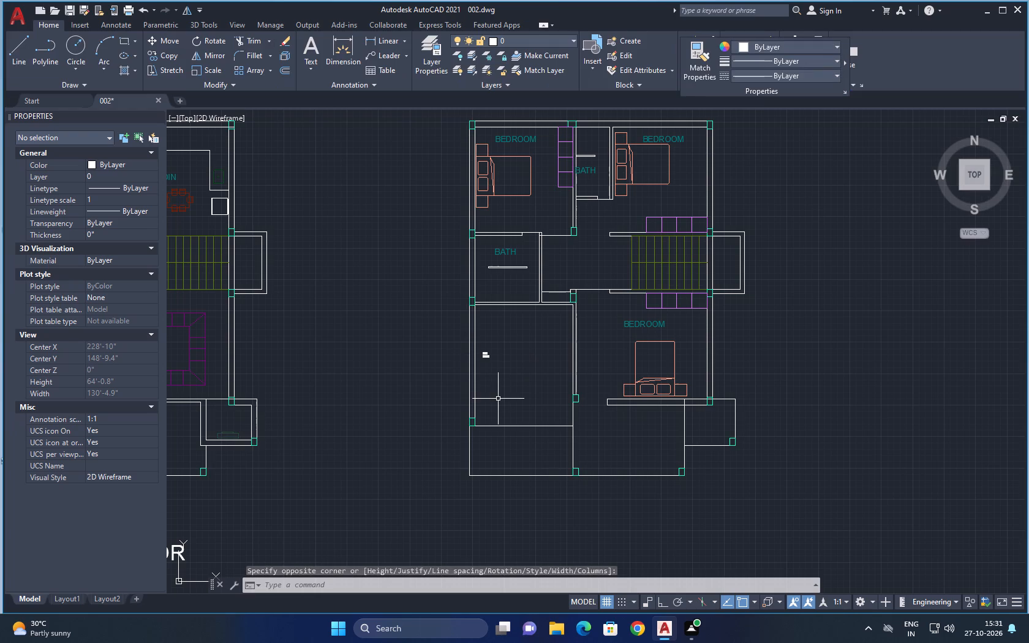
Set the open terrace label's text height to 9".
{"action": "left_click", "coordinate": [485, 352]}
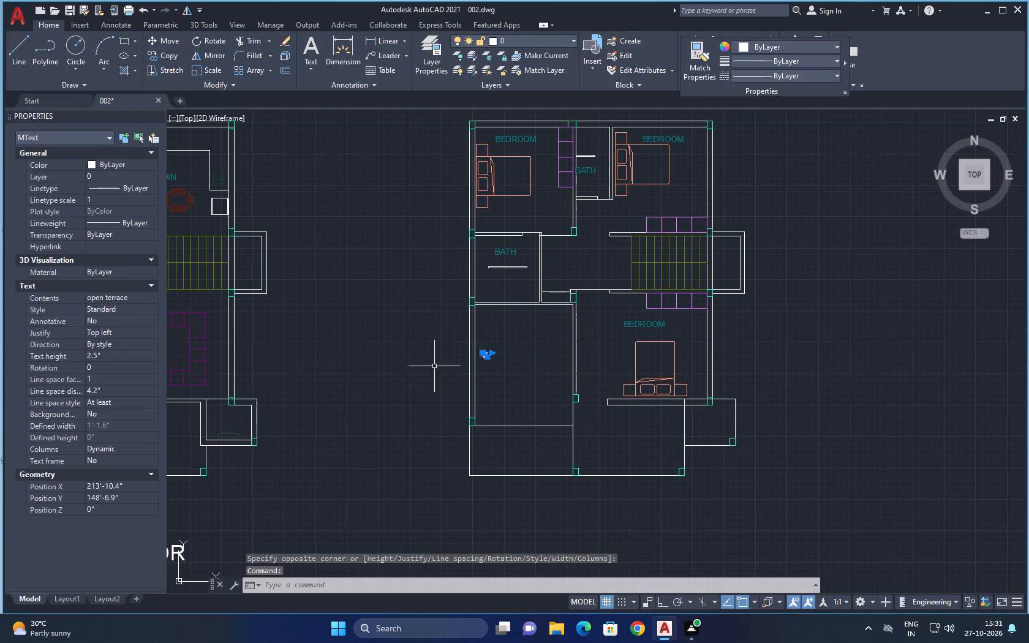
{"action": "left_click", "coordinate": [117, 356]}
{"action": "key", "text": "9"}
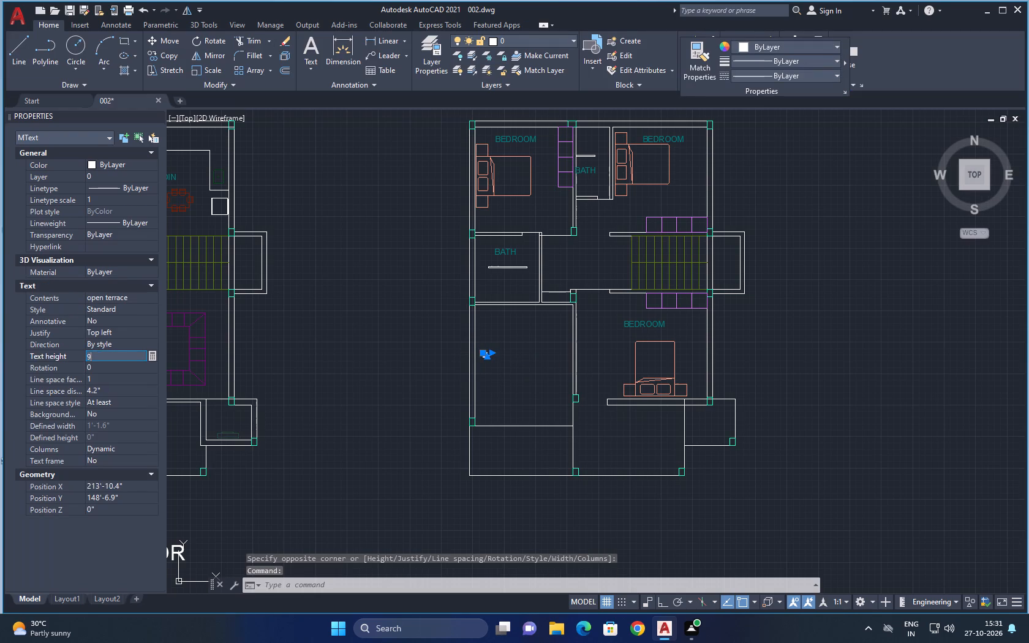
{"action": "key", "text": "apostrophe"}
{"action": "key", "text": "Return"}
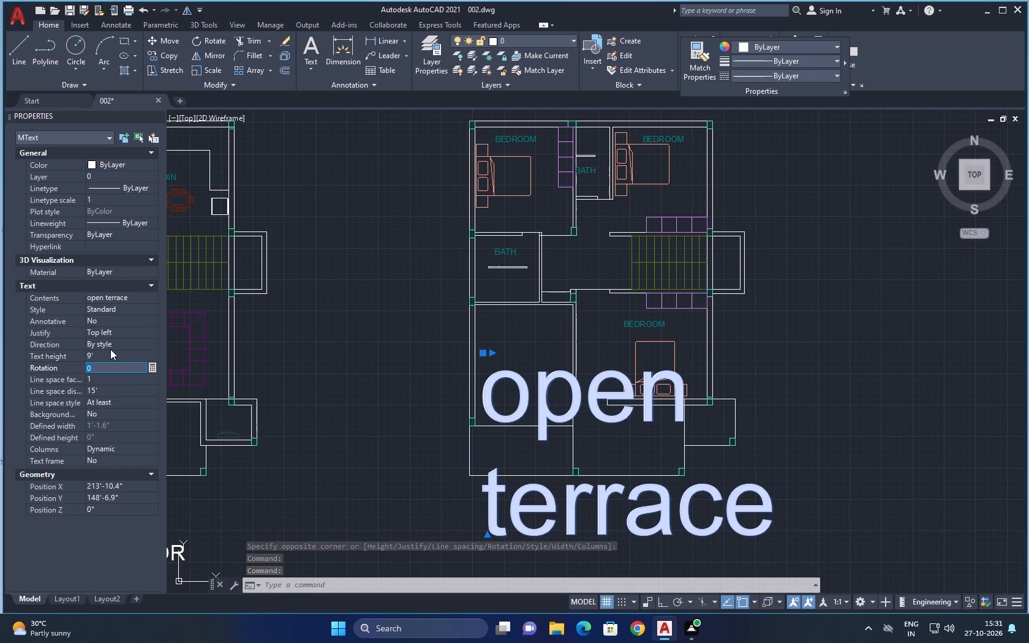
{"action": "left_click", "coordinate": [110, 349]}
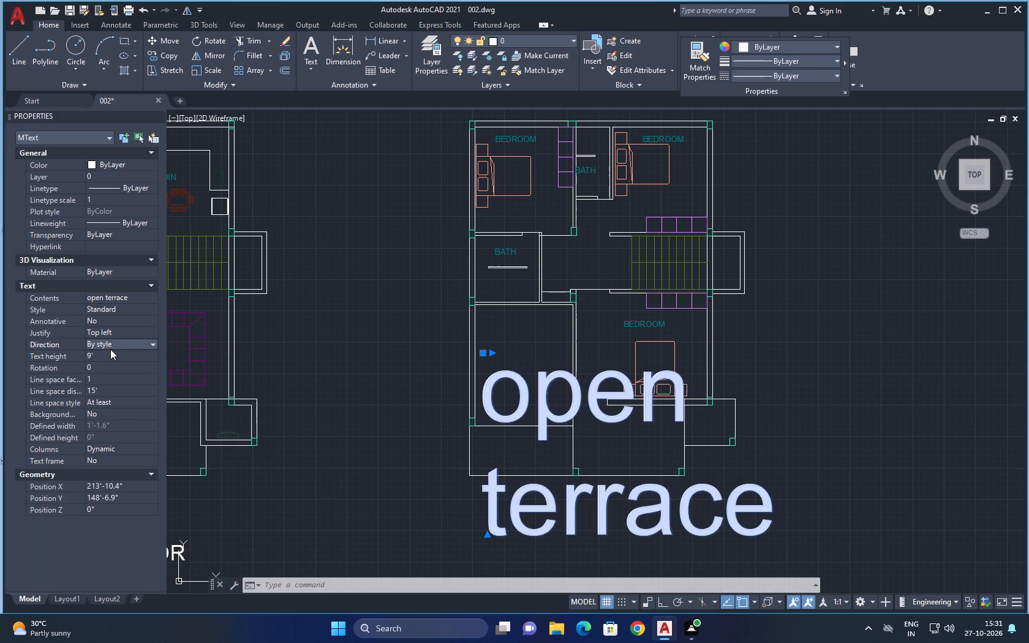
{"action": "left_click", "coordinate": [121, 358]}
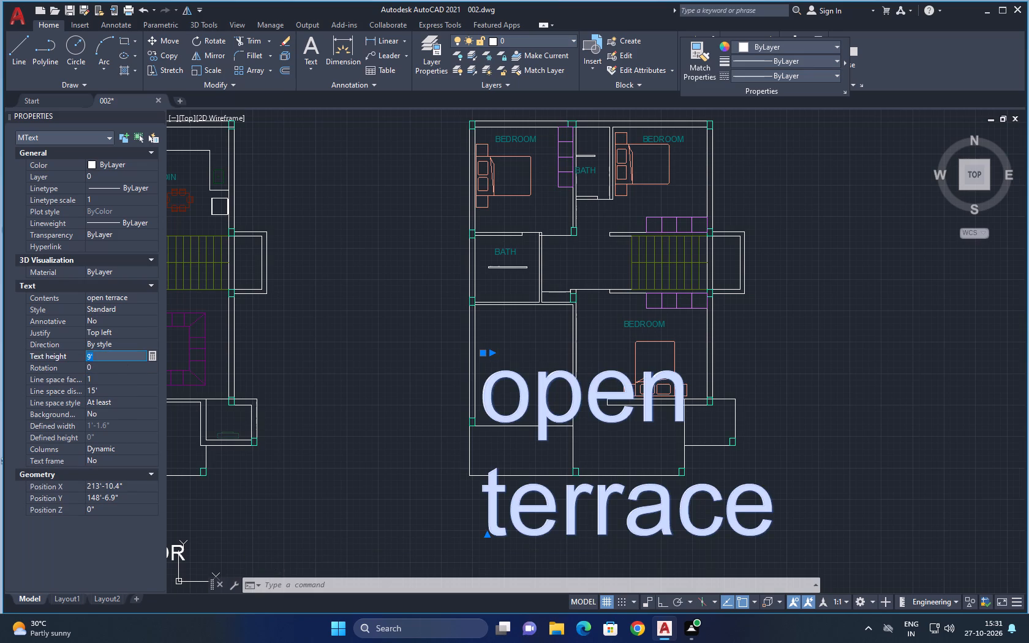
{"action": "type", "text": "9\""}
{"action": "key", "text": "Return"}
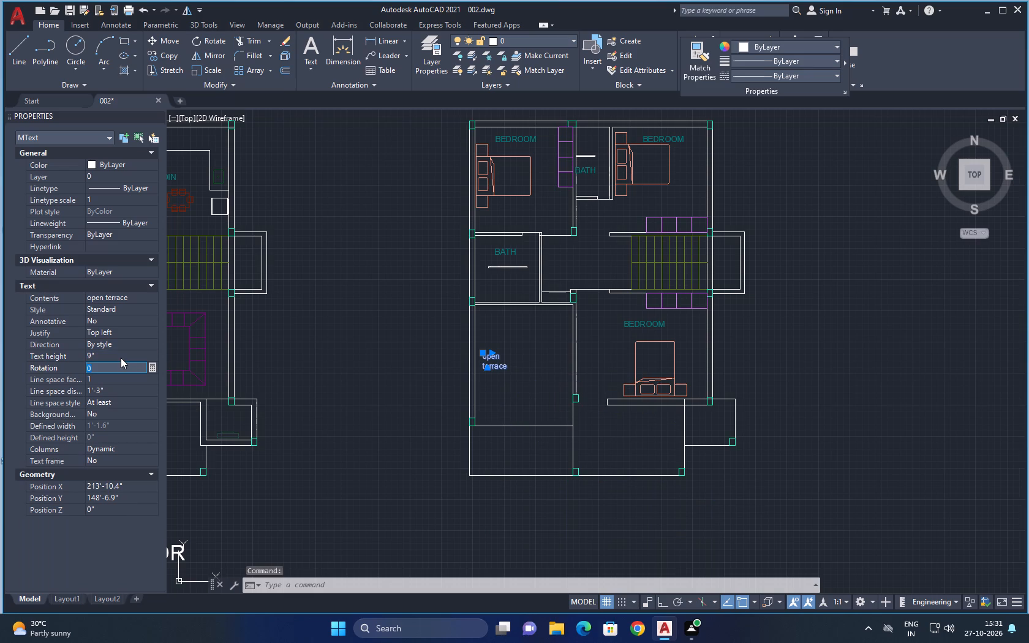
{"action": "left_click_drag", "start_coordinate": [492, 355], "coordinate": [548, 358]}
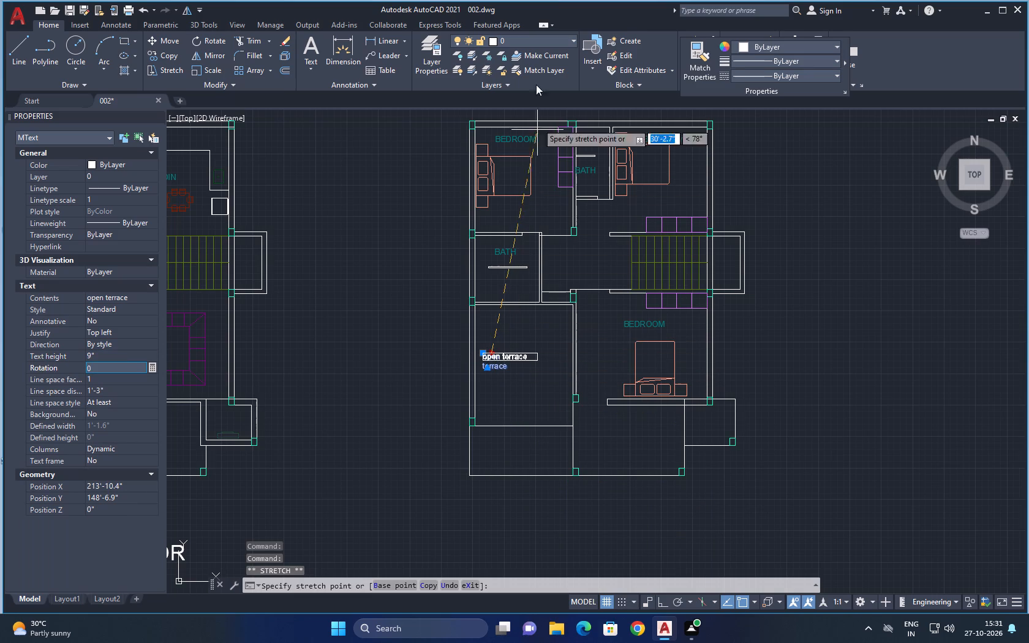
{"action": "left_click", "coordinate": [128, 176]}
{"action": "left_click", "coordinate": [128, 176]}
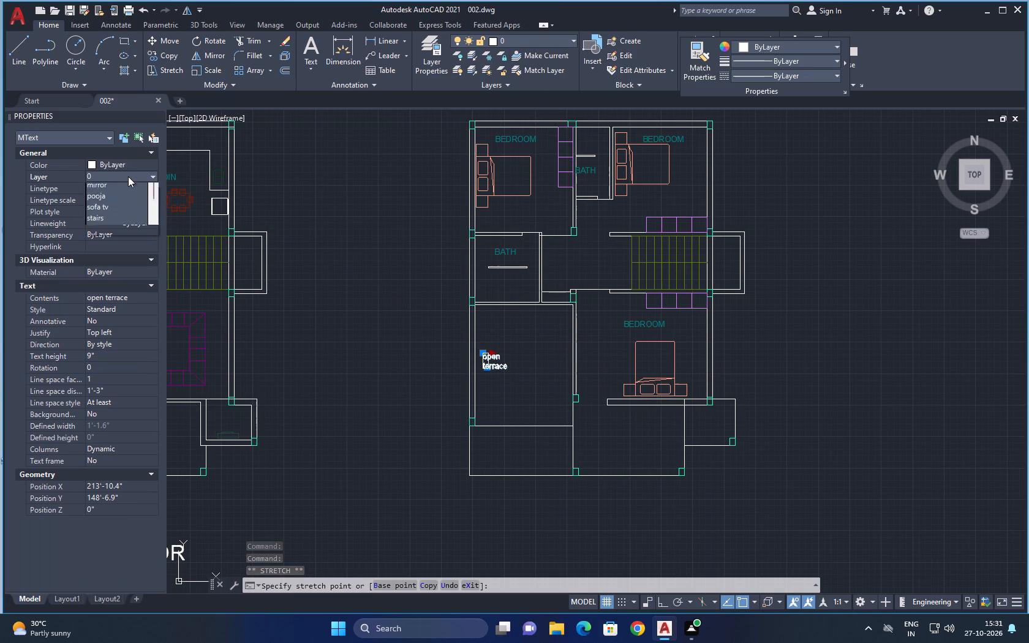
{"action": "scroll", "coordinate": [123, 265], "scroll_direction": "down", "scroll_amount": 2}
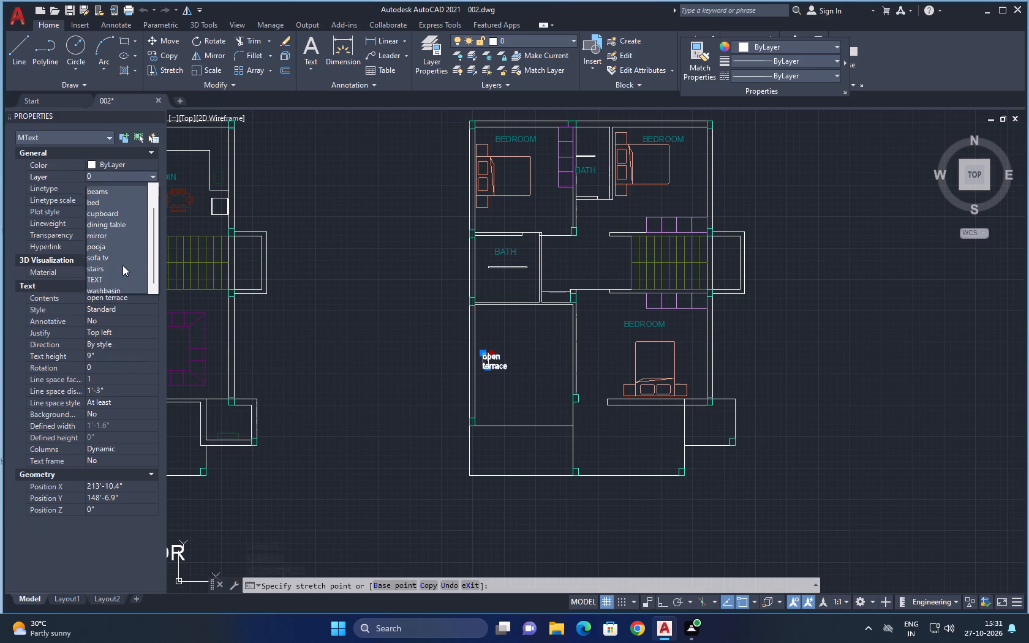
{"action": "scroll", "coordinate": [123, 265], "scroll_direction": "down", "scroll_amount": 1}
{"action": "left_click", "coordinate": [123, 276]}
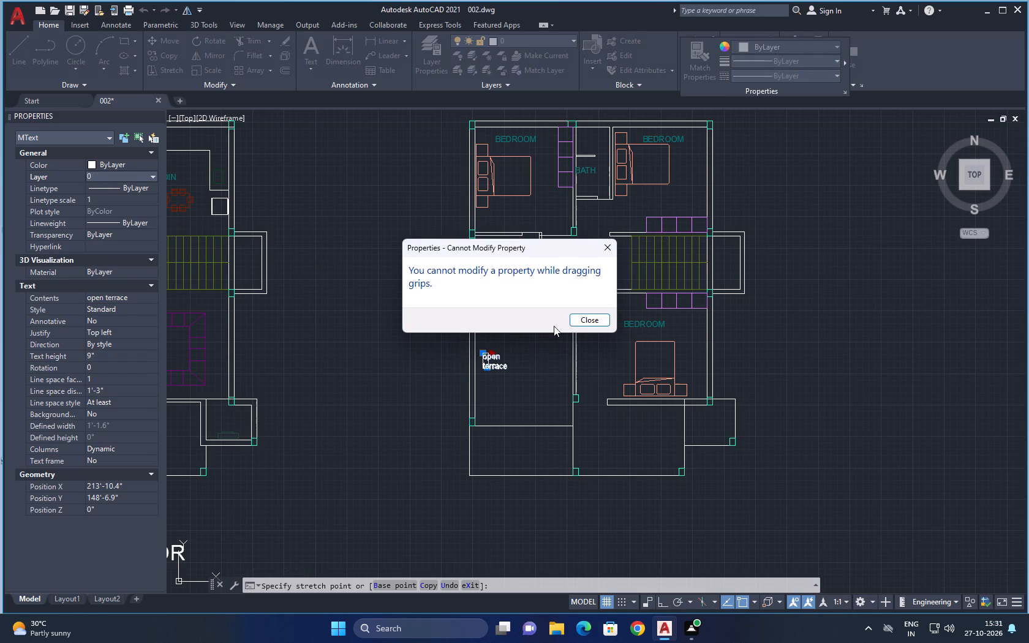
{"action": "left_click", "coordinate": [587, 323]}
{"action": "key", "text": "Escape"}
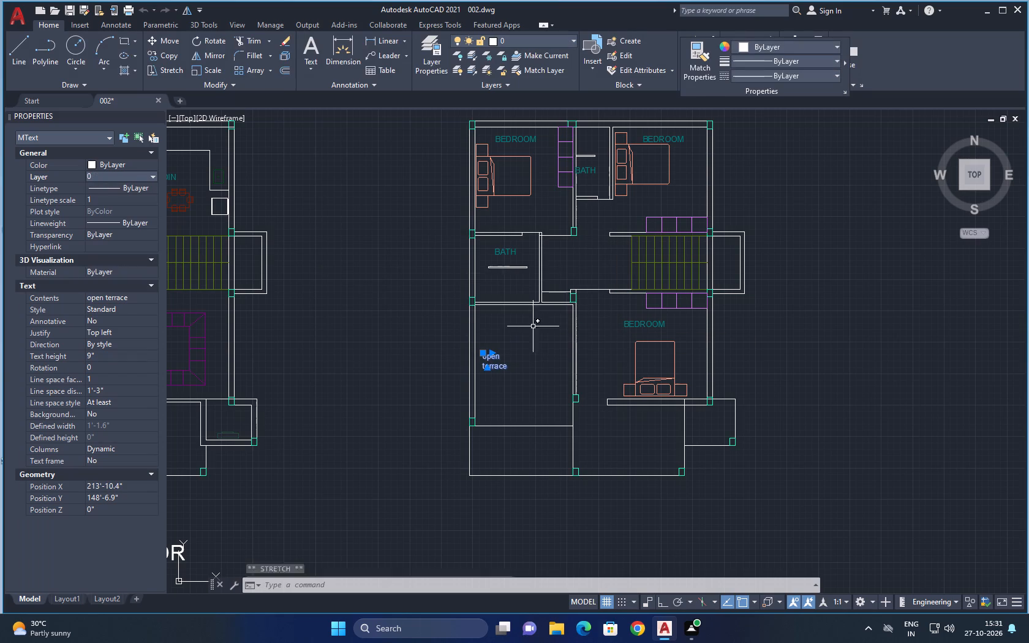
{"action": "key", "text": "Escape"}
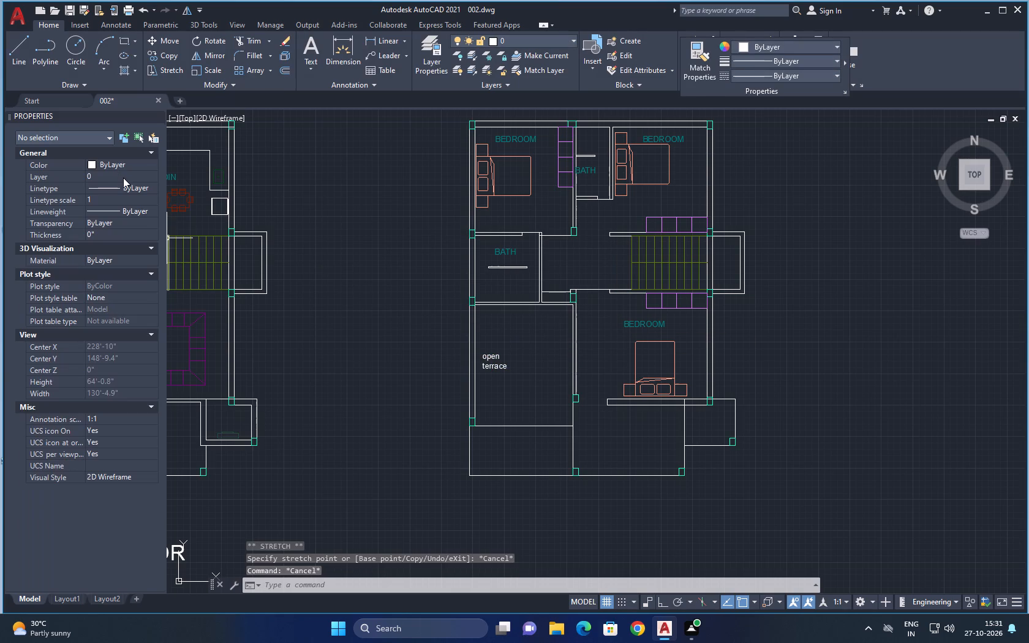
Put the open terrace label on the TEXT layer.
{"action": "left_click", "coordinate": [483, 361]}
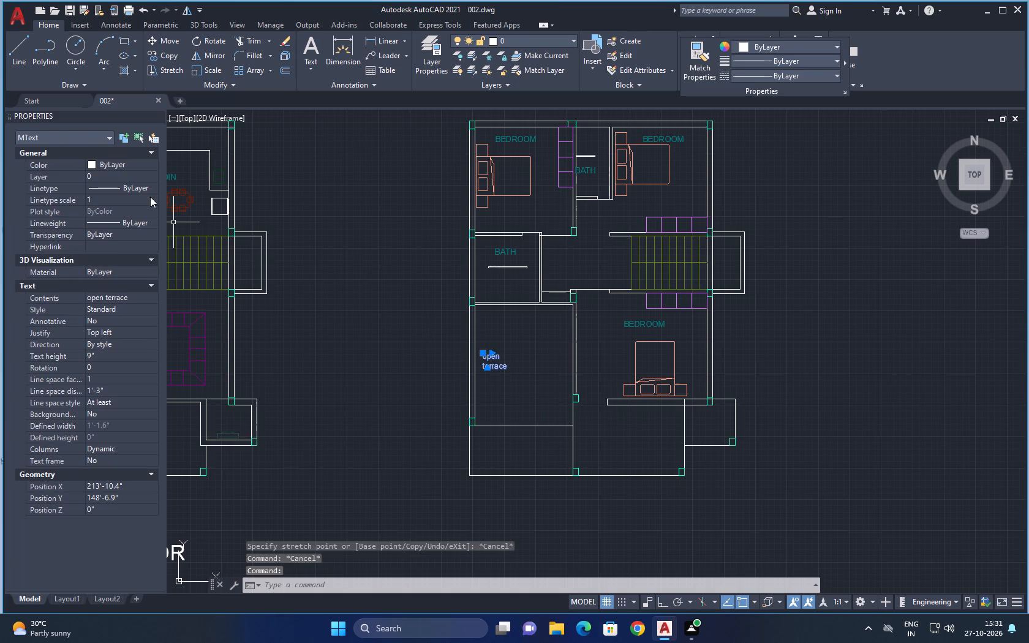
{"action": "left_click", "coordinate": [127, 170]}
{"action": "left_click", "coordinate": [134, 180]}
{"action": "left_click", "coordinate": [134, 180]}
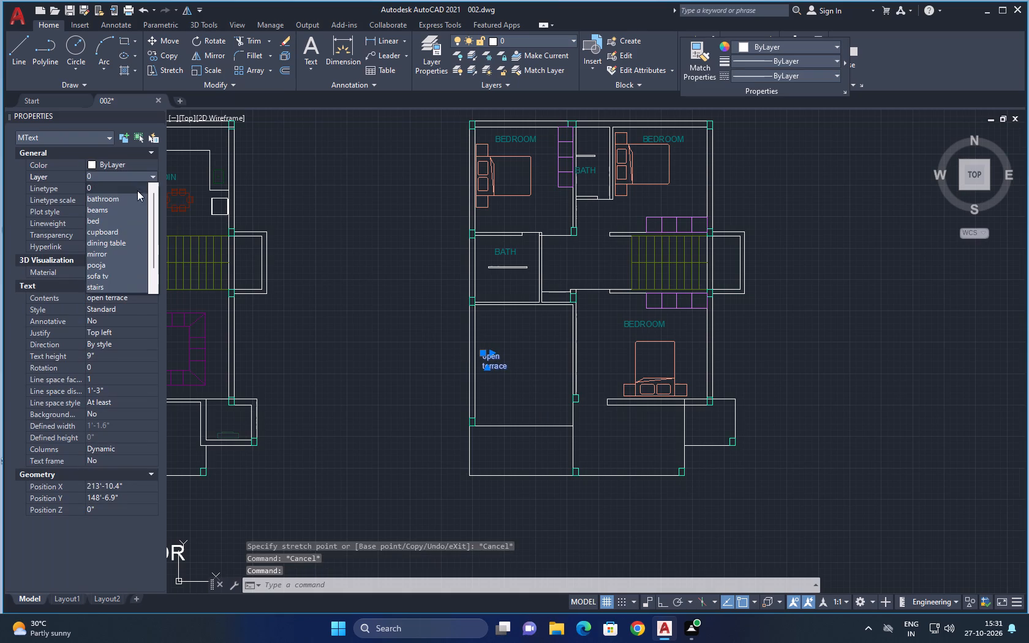
{"action": "scroll", "coordinate": [142, 273], "scroll_direction": "down", "scroll_amount": 4}
{"action": "left_click", "coordinate": [143, 273]}
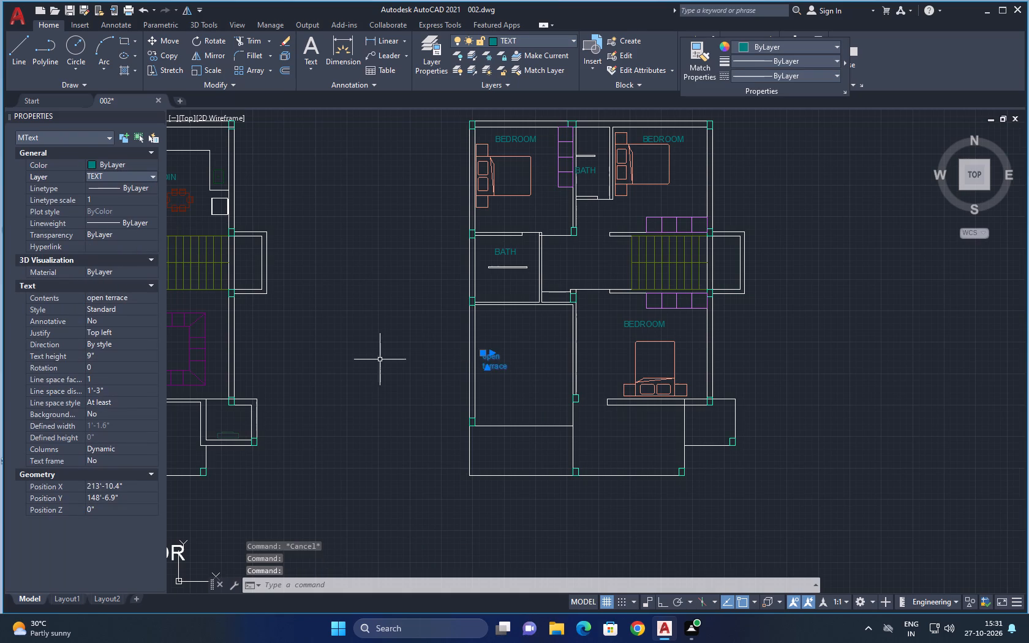
Widen the open terrace label's text frame so both words fit on one line.
{"action": "left_click_drag", "start_coordinate": [490, 353], "coordinate": [542, 353]}
{"action": "left_click", "coordinate": [542, 353]}
{"action": "key", "text": "Escape"}
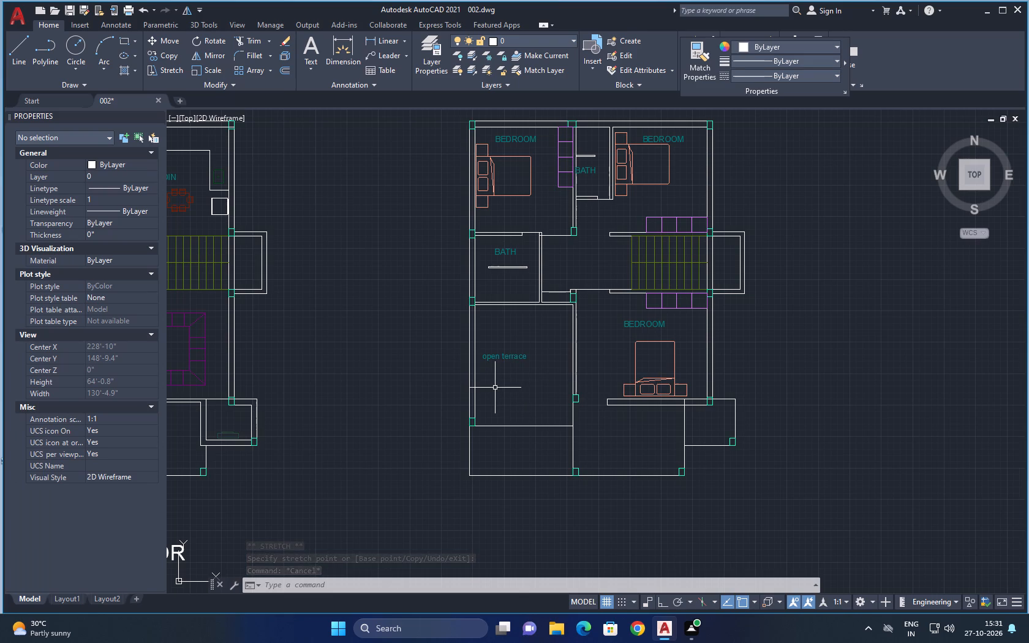
Copy the toilet from the ground floor BATH into the second plan's lower left bath, against its outer wall.
{"action": "scroll", "coordinate": [493, 407], "scroll_direction": "down", "scroll_amount": 1}
{"action": "scroll", "coordinate": [562, 434], "scroll_direction": "up", "scroll_amount": 1}
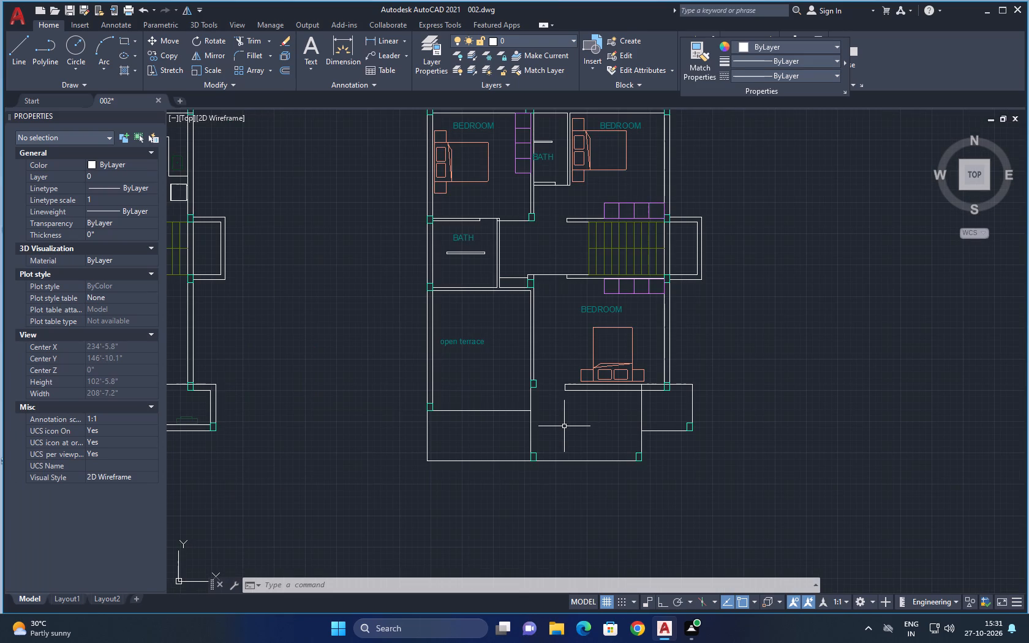
{"action": "middle_click_drag", "start_coordinate": [241, 323], "coordinate": [354, 326]}
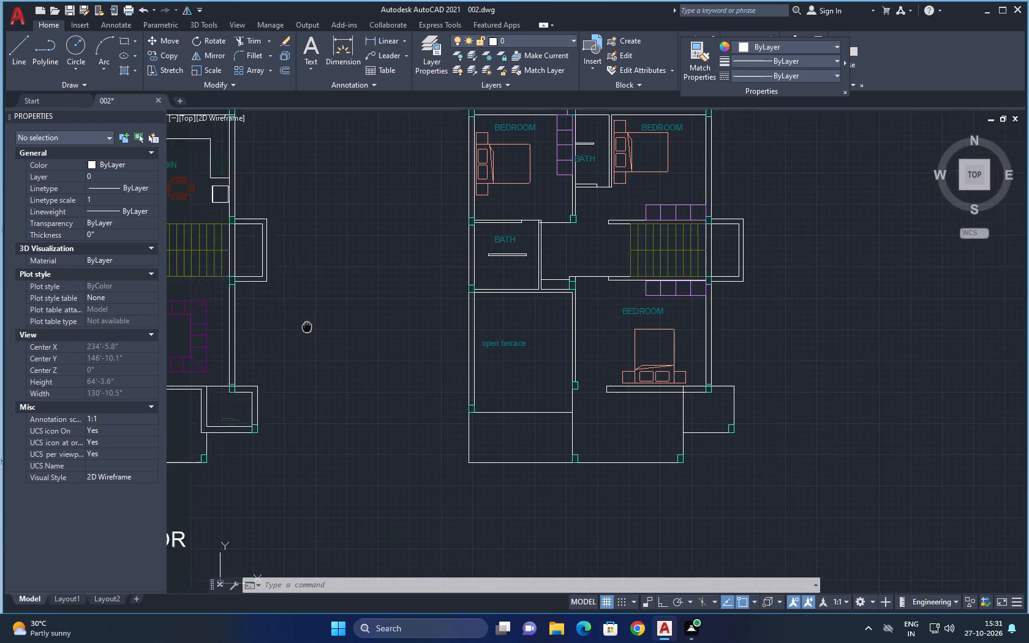
{"action": "middle_click_drag", "start_coordinate": [354, 326], "coordinate": [488, 321]}
{"action": "scroll", "coordinate": [220, 272], "scroll_direction": "up", "scroll_amount": 3}
{"action": "middle_click_drag", "start_coordinate": [220, 272], "coordinate": [328, 302]}
{"action": "left_click_drag", "start_coordinate": [322, 314], "coordinate": [267, 273]}
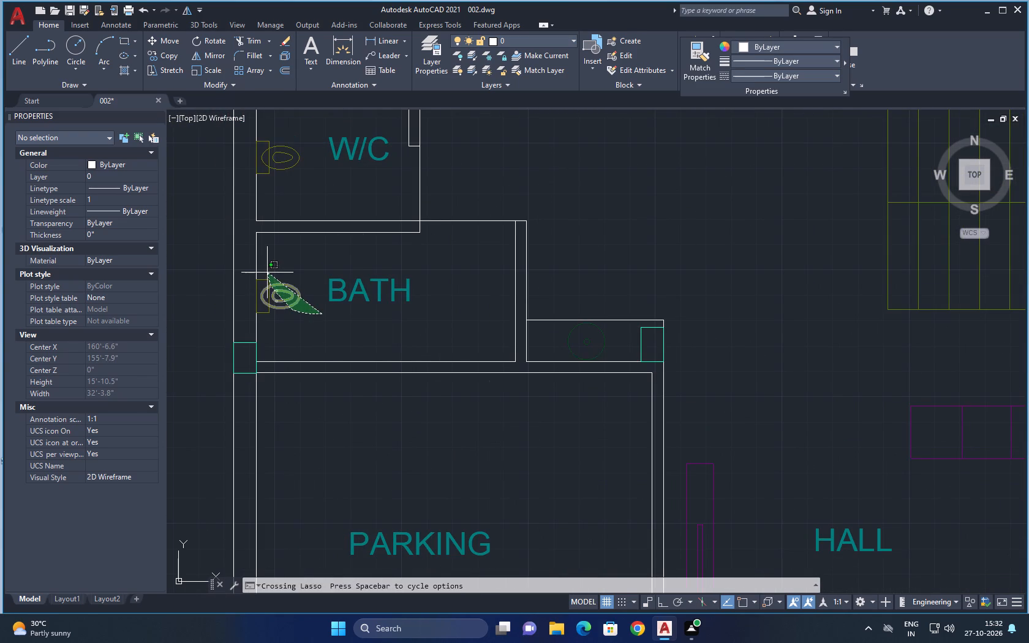
{"action": "left_click_drag", "start_coordinate": [267, 273], "coordinate": [259, 255]}
{"action": "left_click_drag", "start_coordinate": [280, 320], "coordinate": [264, 291]}
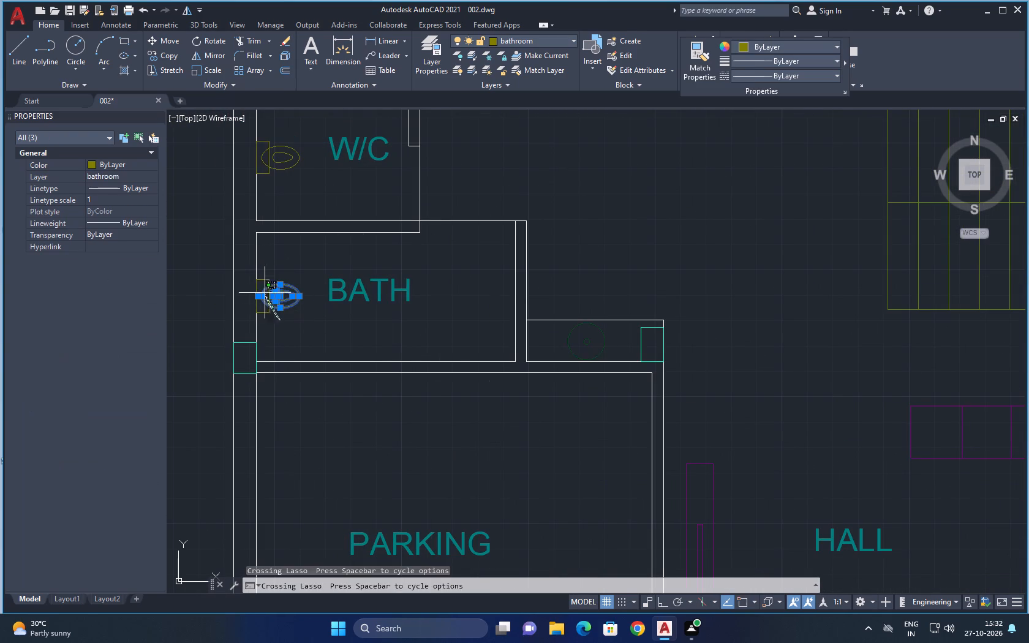
{"action": "left_click_drag", "start_coordinate": [264, 291], "coordinate": [265, 273]}
{"action": "left_click_drag", "start_coordinate": [171, 59], "coordinate": [171, 67]}
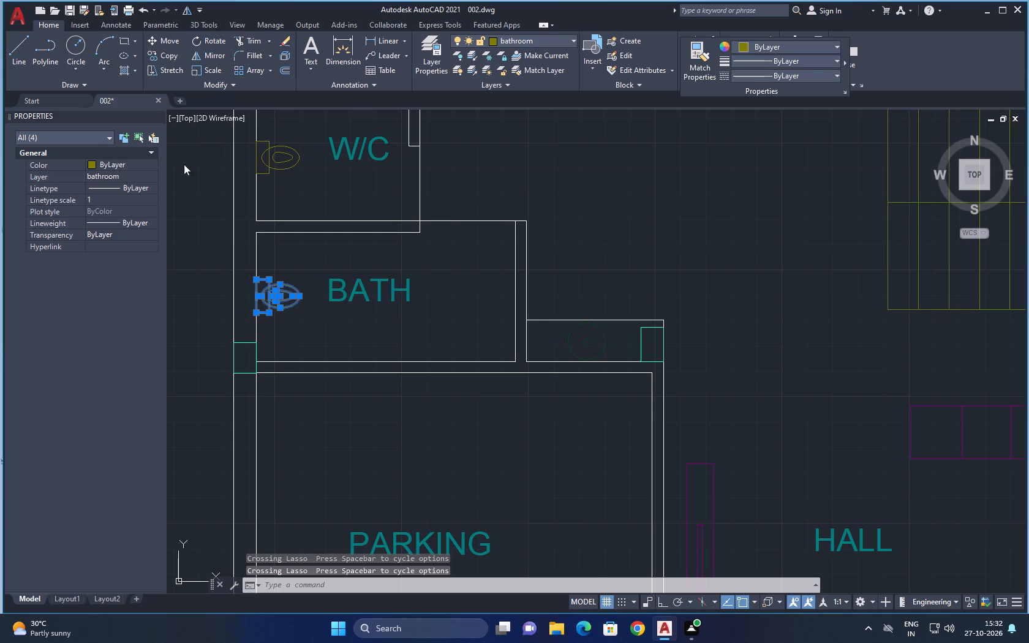
{"action": "left_click", "coordinate": [176, 49]}
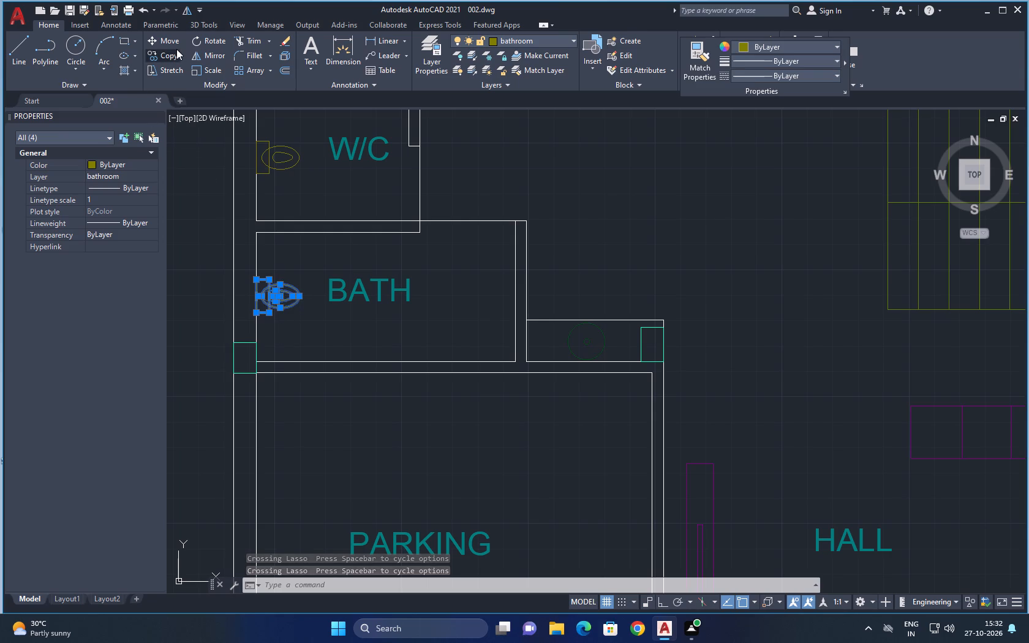
{"action": "left_click", "coordinate": [278, 295]}
{"action": "scroll", "coordinate": [496, 303], "scroll_direction": "down", "scroll_amount": 2}
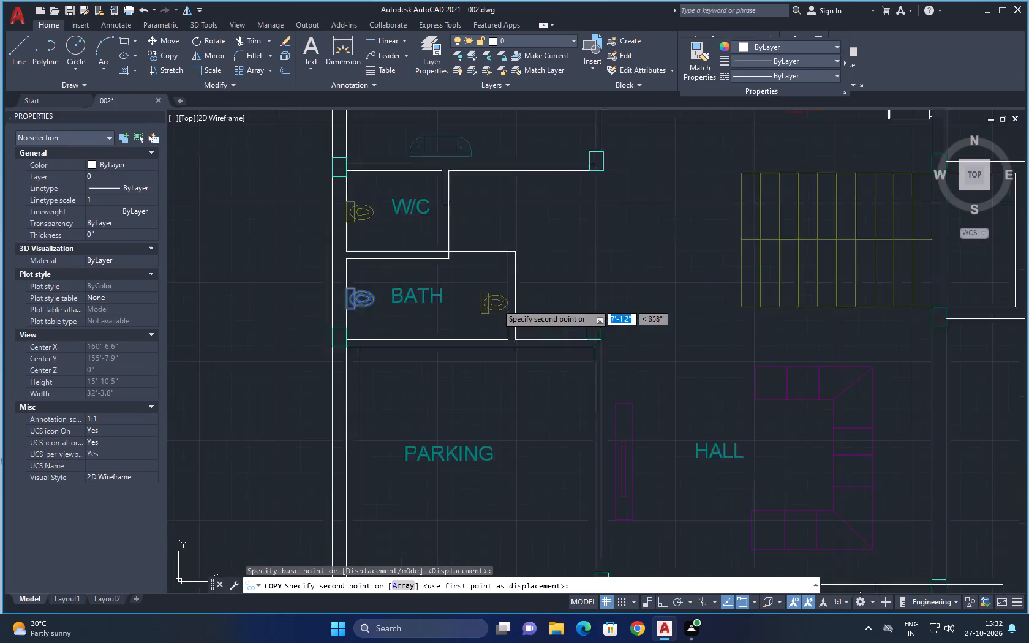
{"action": "middle_click_drag", "start_coordinate": [496, 303], "coordinate": [265, 303]}
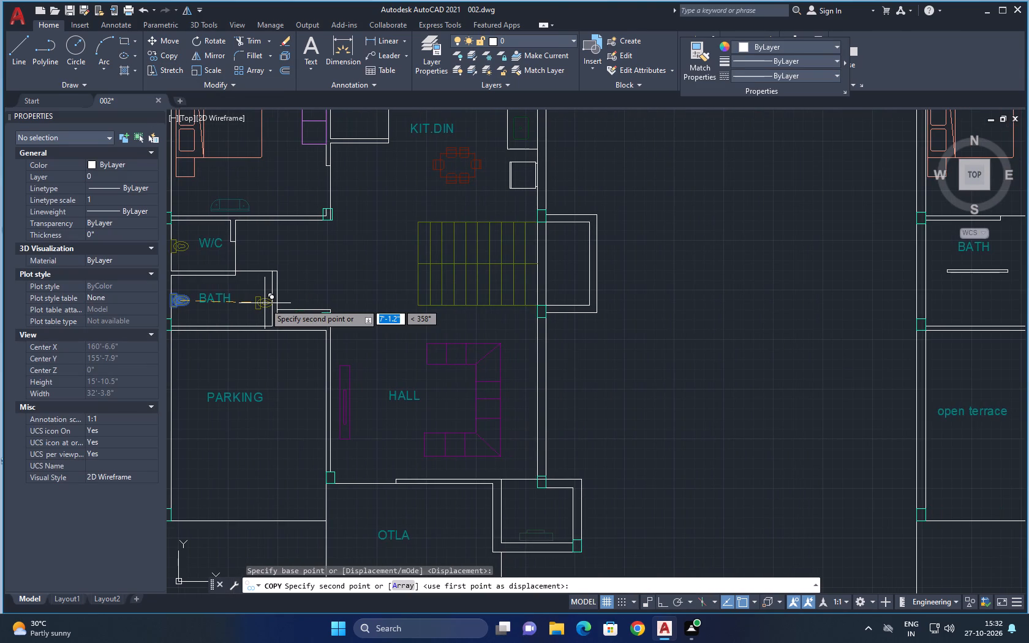
{"action": "scroll", "coordinate": [603, 299], "scroll_direction": "down", "scroll_amount": 1}
{"action": "middle_click_drag", "start_coordinate": [603, 299], "coordinate": [598, 299]}
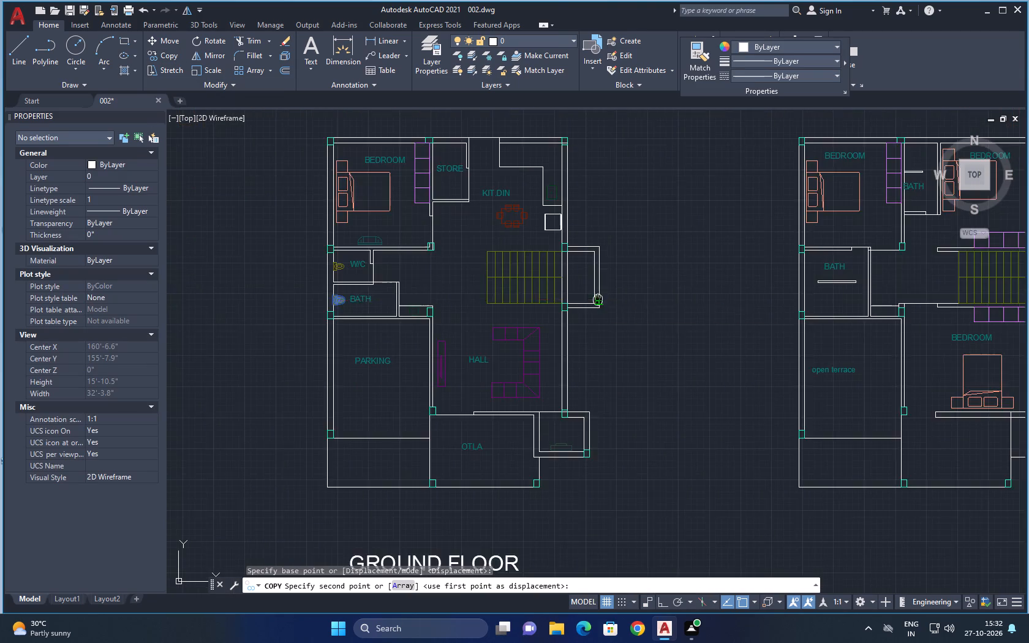
{"action": "middle_click_drag", "start_coordinate": [598, 299], "coordinate": [214, 301]}
{"action": "scroll", "coordinate": [419, 298], "scroll_direction": "up", "scroll_amount": 3}
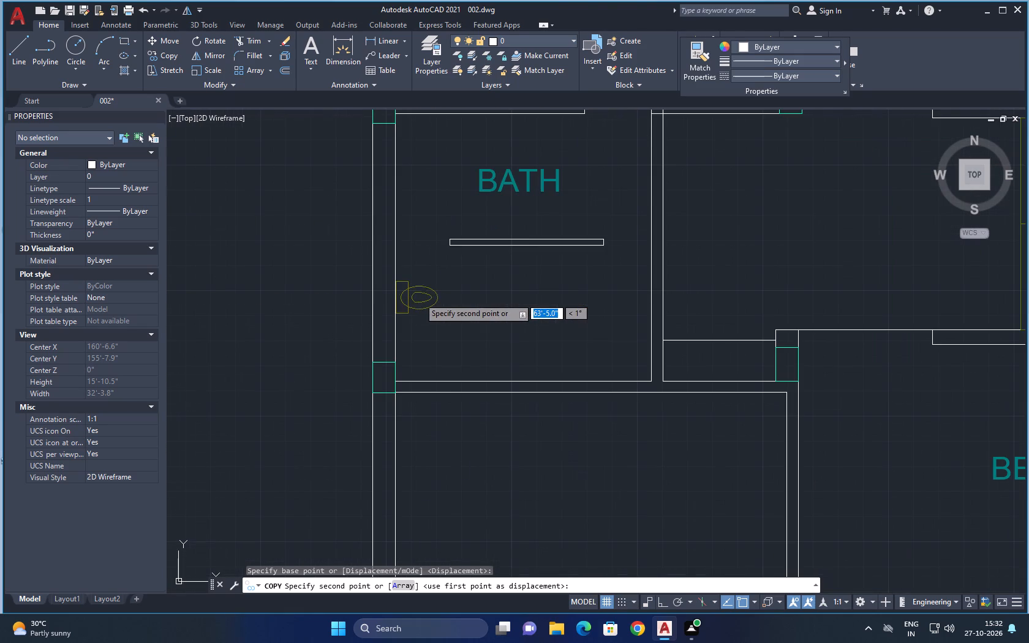
{"action": "left_click", "coordinate": [419, 302]}
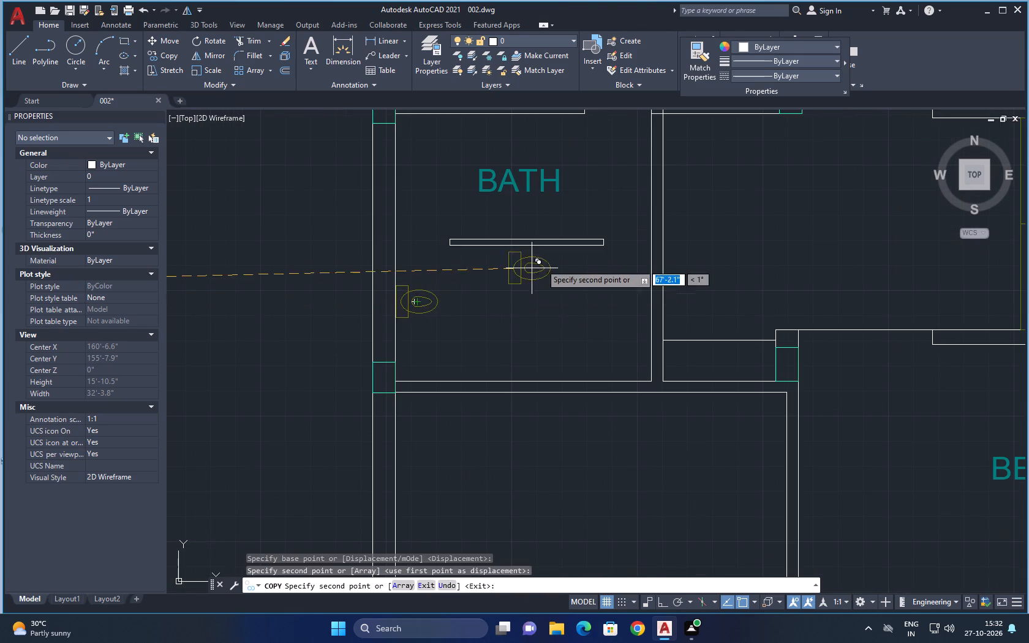
Place another copy of the toilet in the second plan's upper bath, above the short partition.
{"action": "scroll", "coordinate": [548, 261], "scroll_direction": "down", "scroll_amount": 3}
{"action": "middle_click_drag", "start_coordinate": [548, 261], "coordinate": [406, 442]}
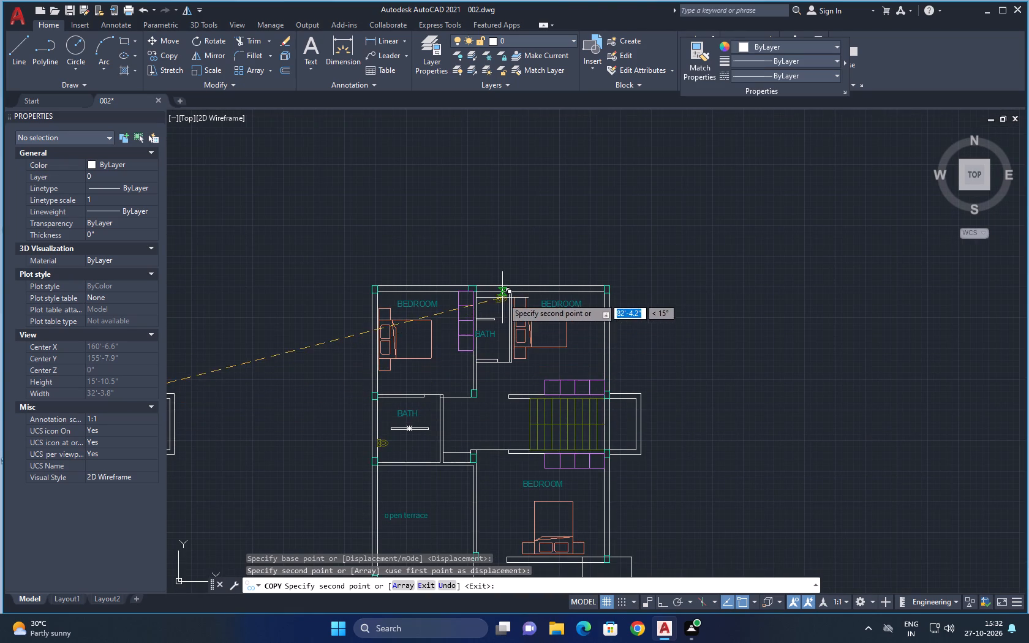
{"action": "left_click", "coordinate": [493, 306]}
{"action": "key", "text": "Escape"}
Rotate the upper bath's toilet 270° about its centre so its tank faces the top wall.
{"action": "scroll", "coordinate": [493, 310], "scroll_direction": "up", "scroll_amount": 4}
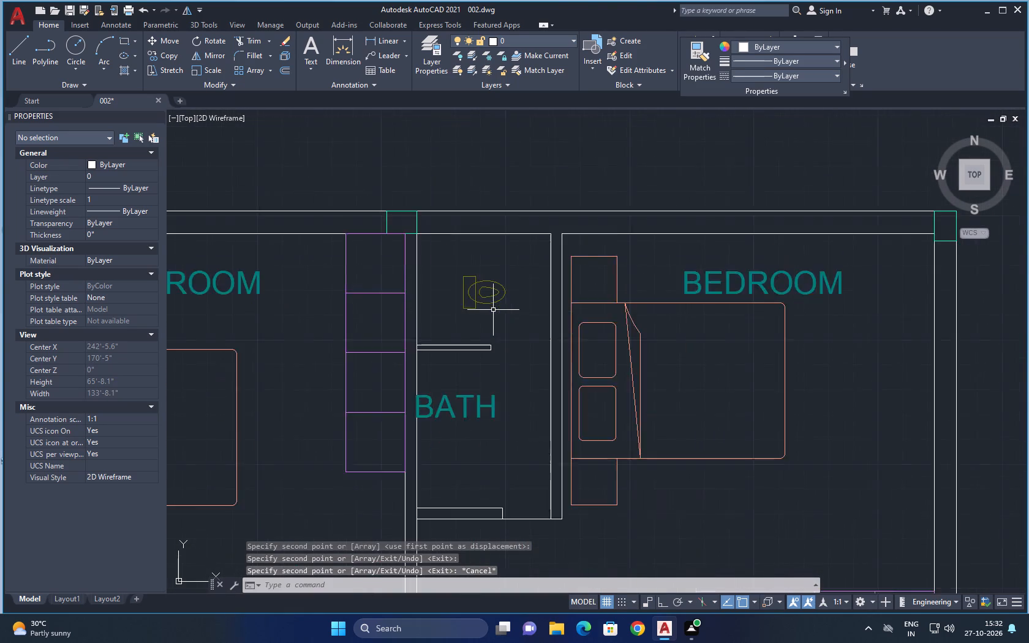
{"action": "left_click", "coordinate": [509, 325]}
{"action": "left_click", "coordinate": [442, 250]}
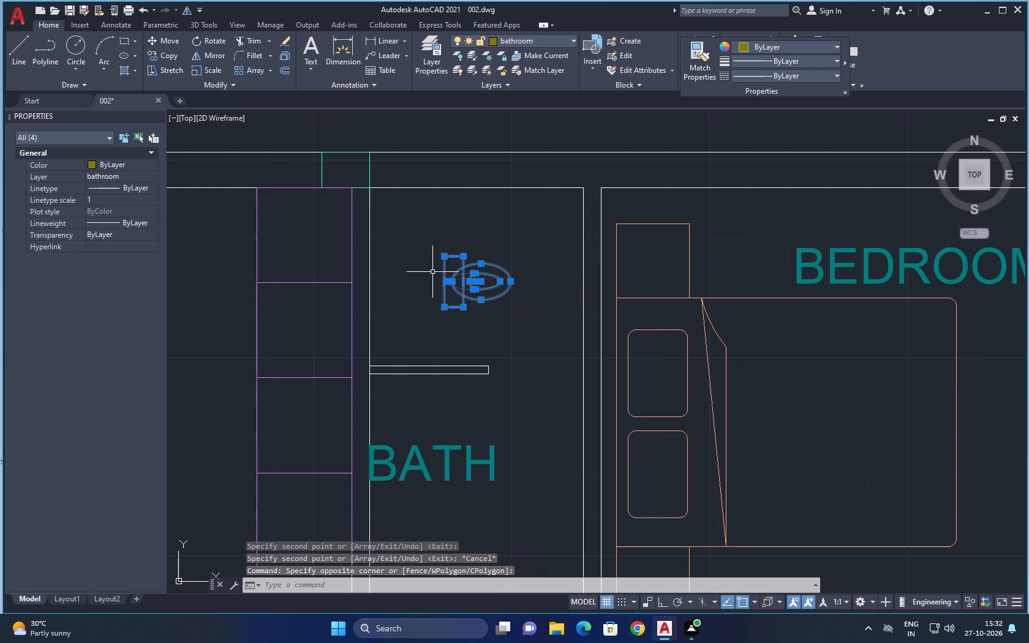
{"action": "type", "text": "ro"}
{"action": "key", "text": "space"}
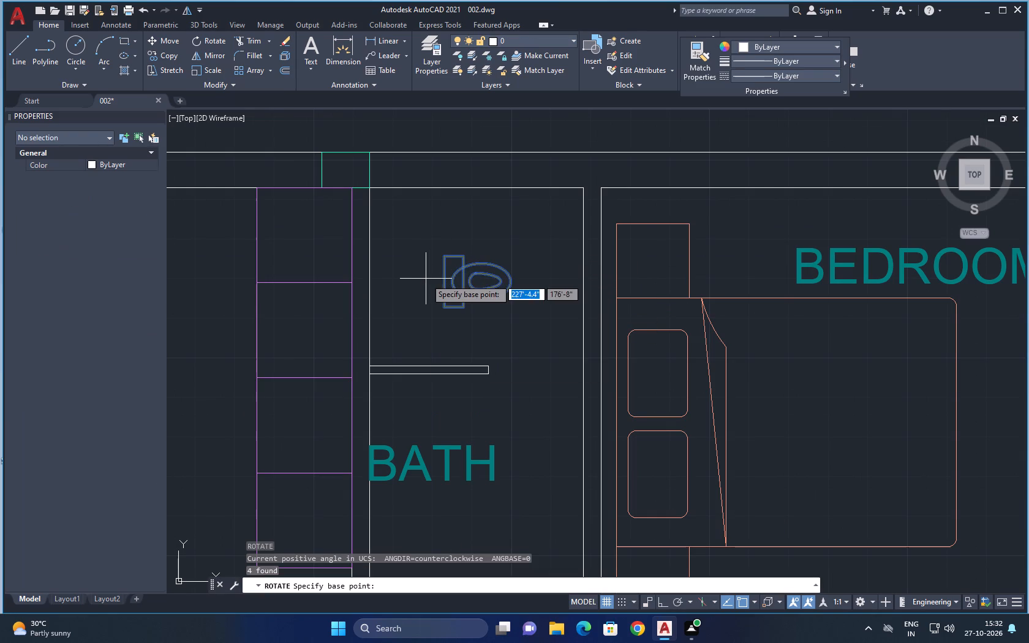
{"action": "left_click", "coordinate": [478, 280]}
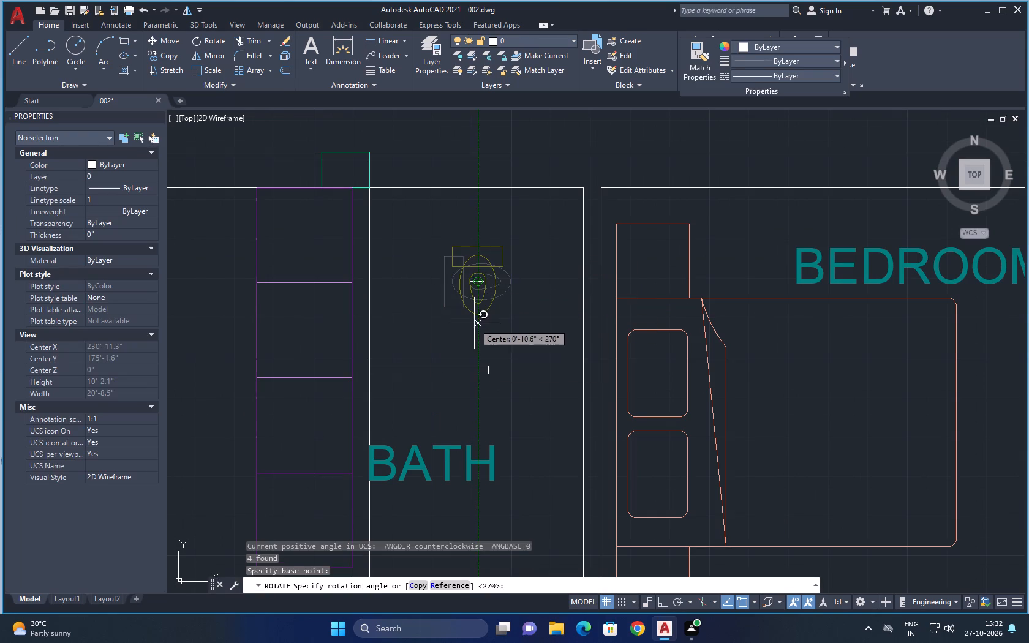
{"action": "left_click", "coordinate": [474, 323]}
{"action": "key", "text": "Escape"}
Move the rotated toilet up so its tank sits against the upper bath's top wall.
{"action": "left_click_drag", "start_coordinate": [439, 242], "coordinate": [440, 250]}
{"action": "left_click", "coordinate": [517, 345]}
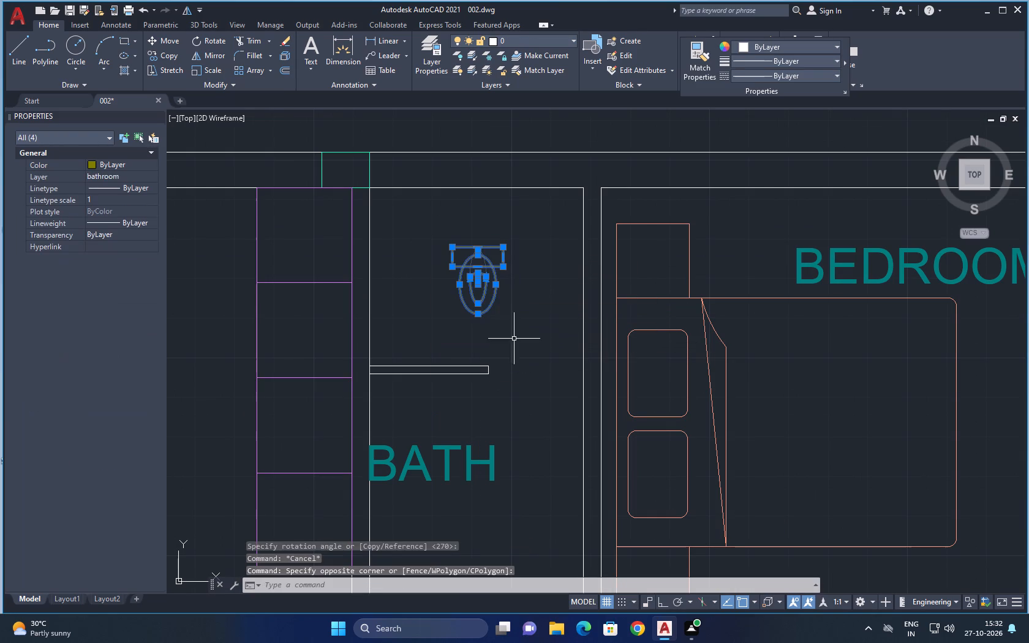
{"action": "type", "text": "m"}
{"action": "key", "text": "space"}
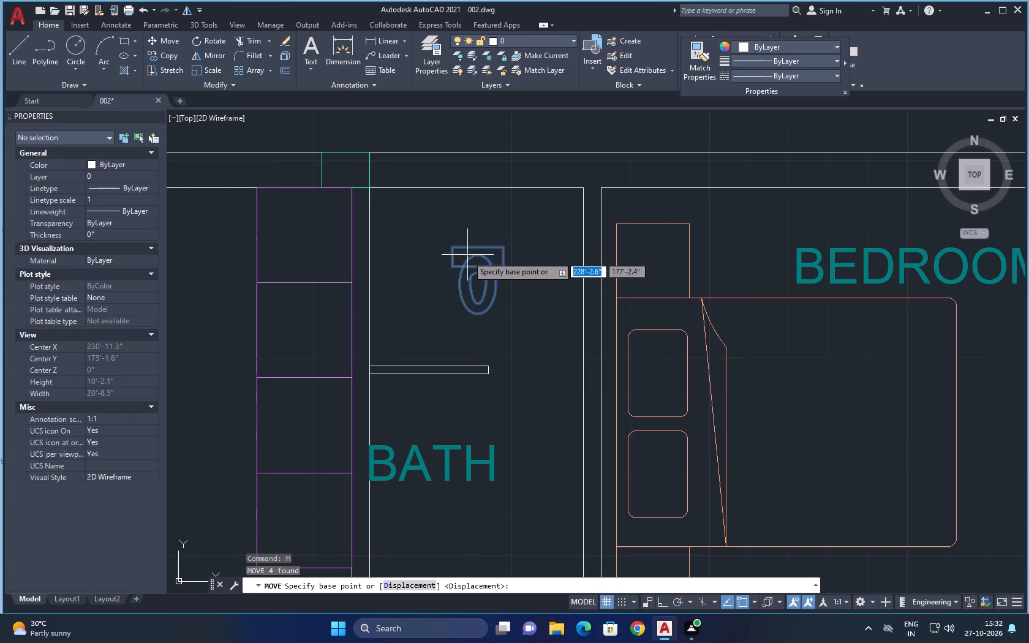
{"action": "left_click", "coordinate": [478, 258]}
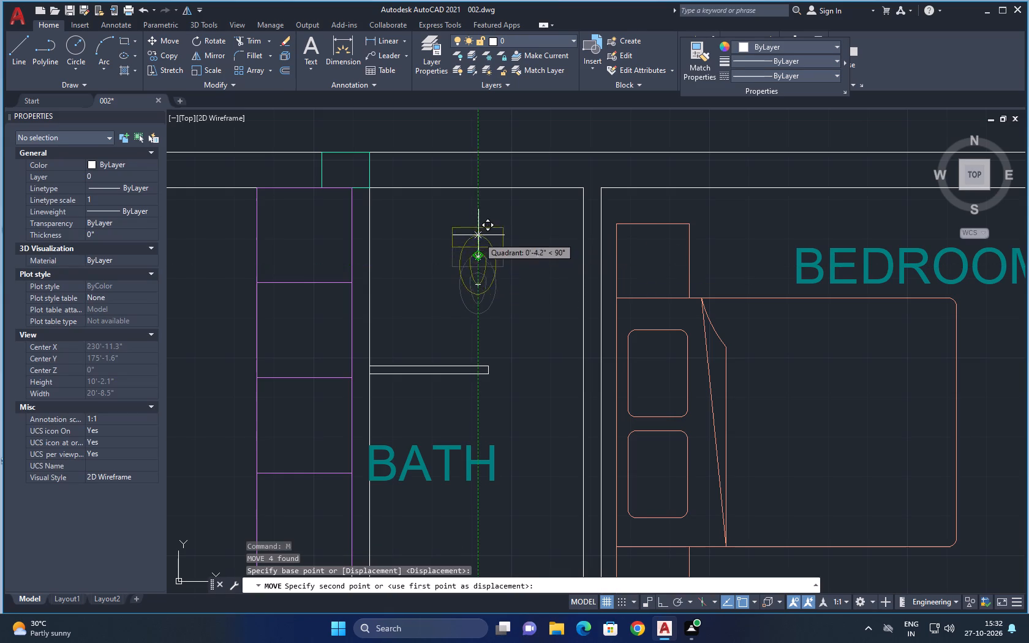
{"action": "left_click", "coordinate": [476, 198]}
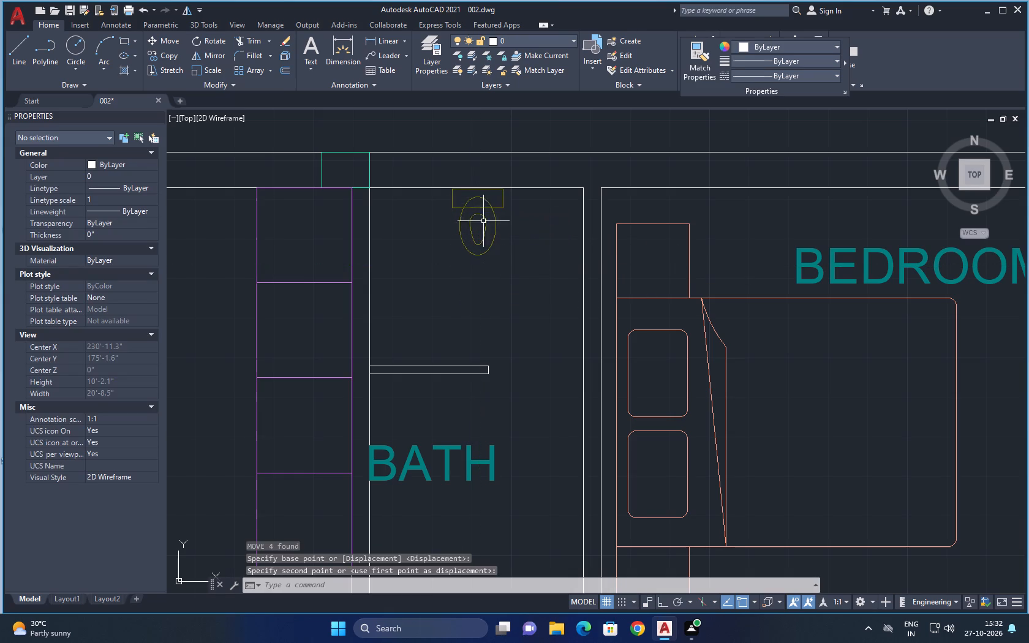
{"action": "key", "text": "Escape"}
Add the multiline text "balcony" in the second plan's open area below the lower bedroom.
{"action": "scroll", "coordinate": [447, 351], "scroll_direction": "down", "scroll_amount": 4}
{"action": "middle_click_drag", "start_coordinate": [432, 381], "coordinate": [445, 290]}
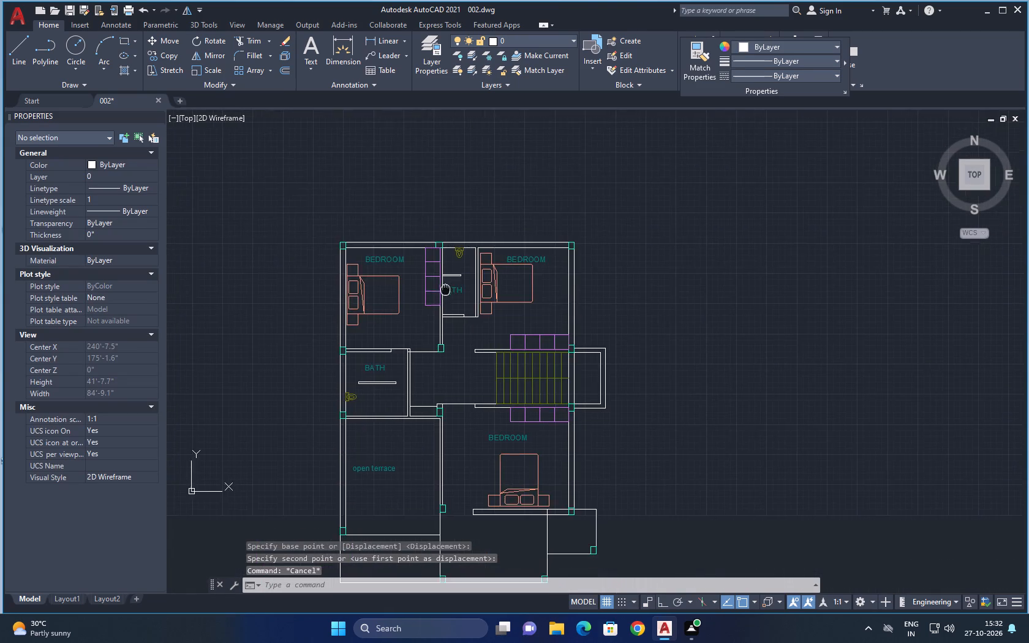
{"action": "scroll", "coordinate": [434, 366], "scroll_direction": "down", "scroll_amount": 1}
{"action": "middle_click_drag", "start_coordinate": [439, 369], "coordinate": [440, 277]}
{"action": "scroll", "coordinate": [442, 374], "scroll_direction": "up", "scroll_amount": 2}
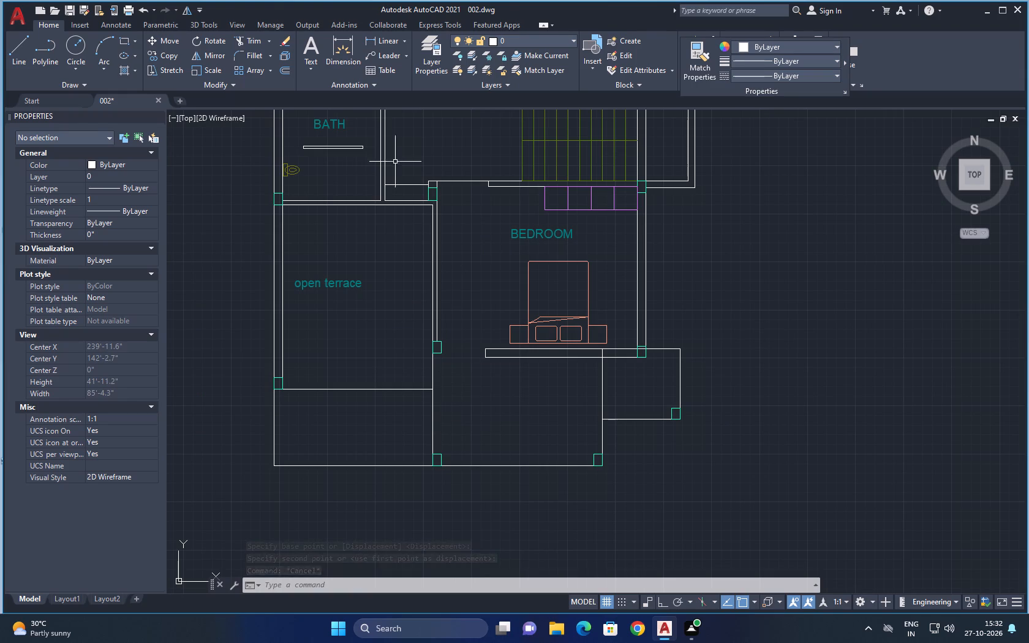
{"action": "left_click", "coordinate": [305, 56]}
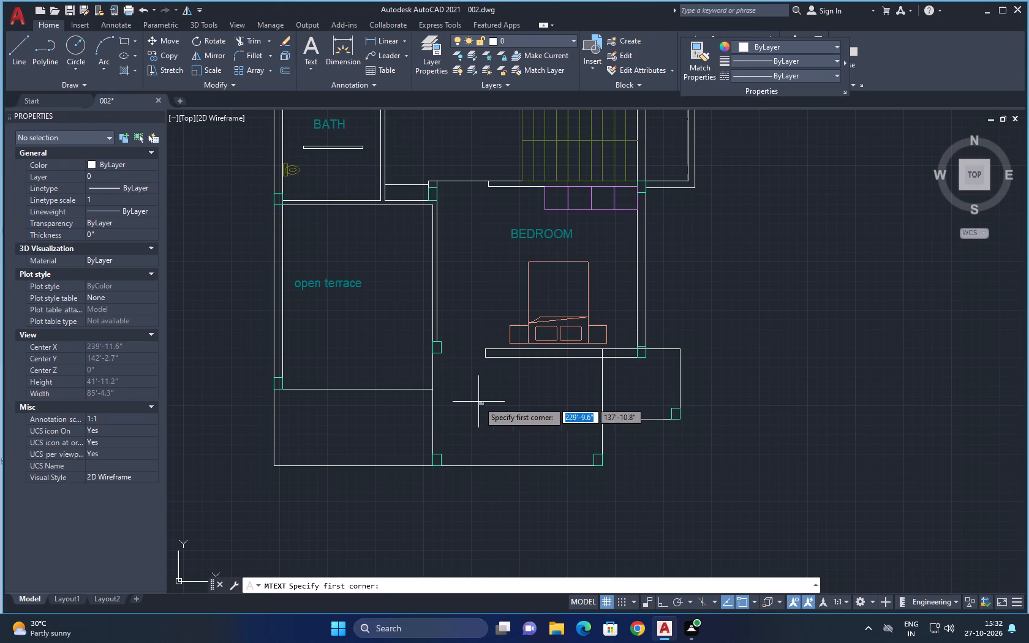
{"action": "left_click", "coordinate": [478, 402]}
{"action": "left_click", "coordinate": [593, 416]}
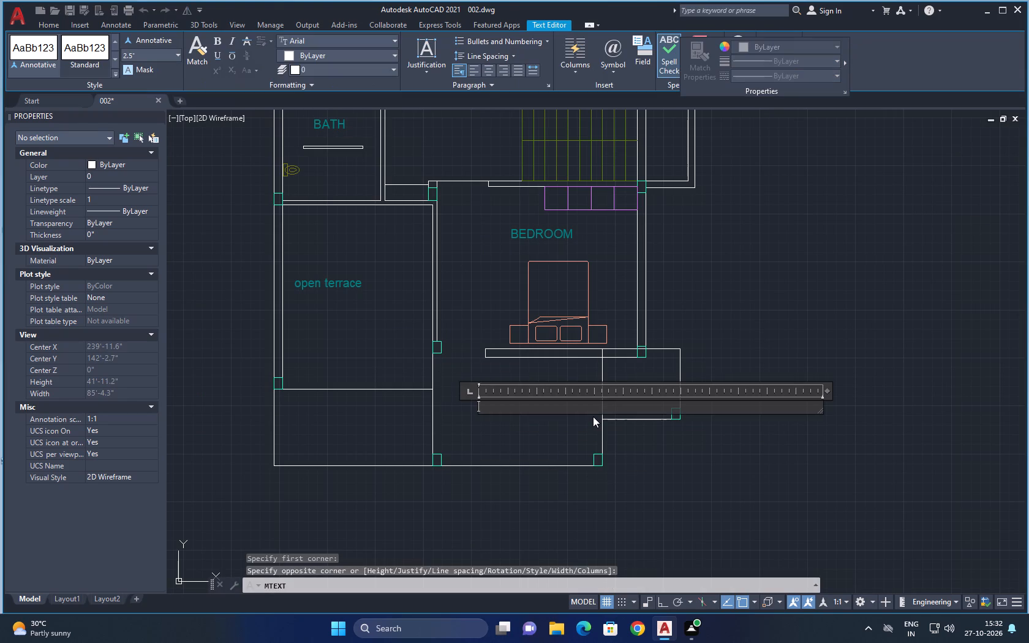
{"action": "type", "text": "balcon"}
{"action": "key", "text": "y"}
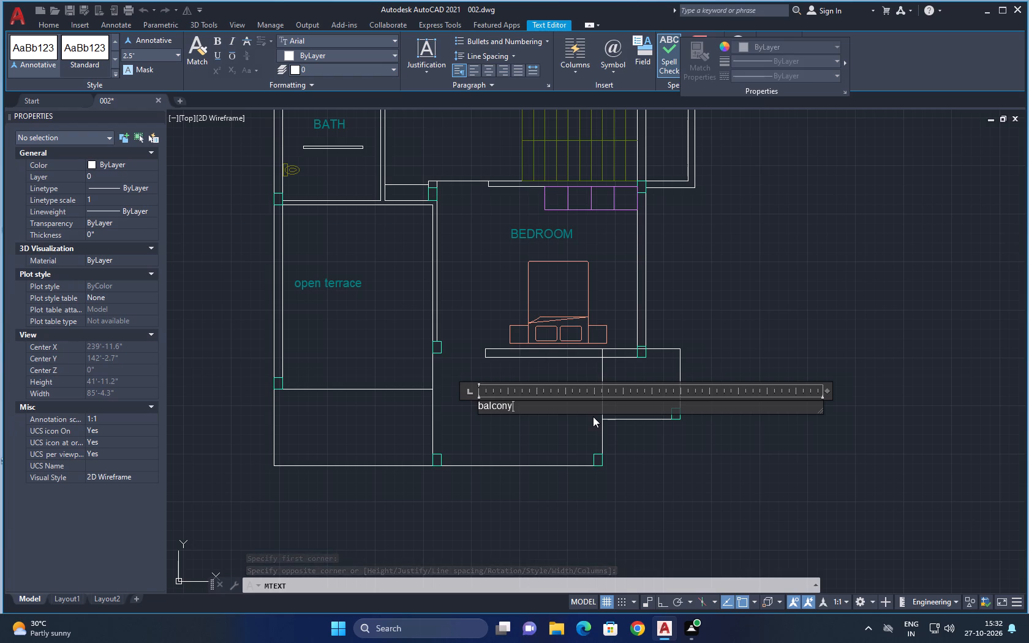
{"action": "left_click", "coordinate": [538, 442]}
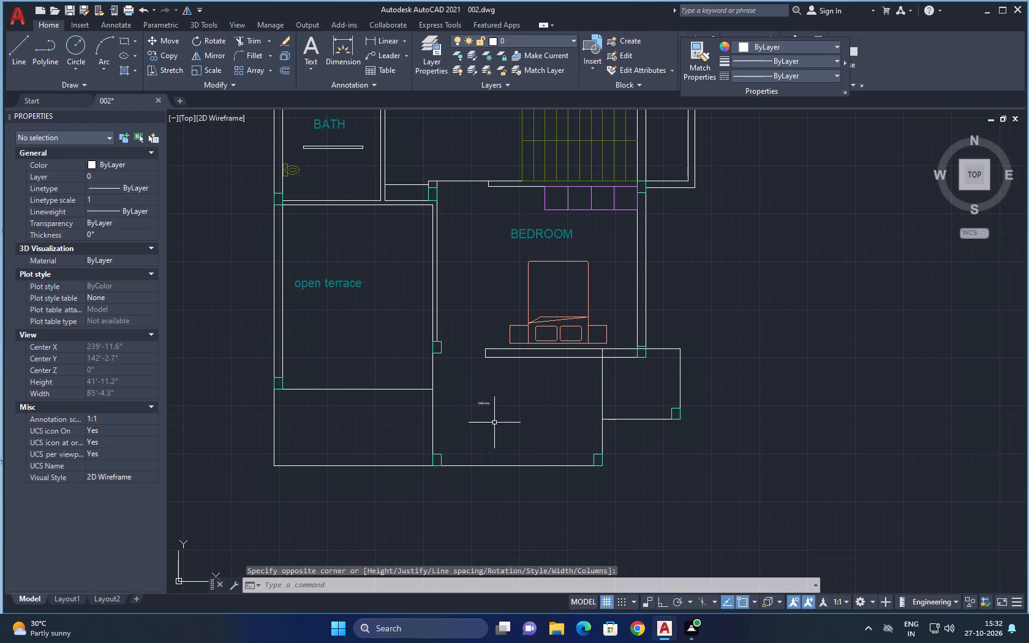
Set the balcony label's text height to 9".
{"action": "left_click_drag", "start_coordinate": [501, 418], "coordinate": [470, 394]}
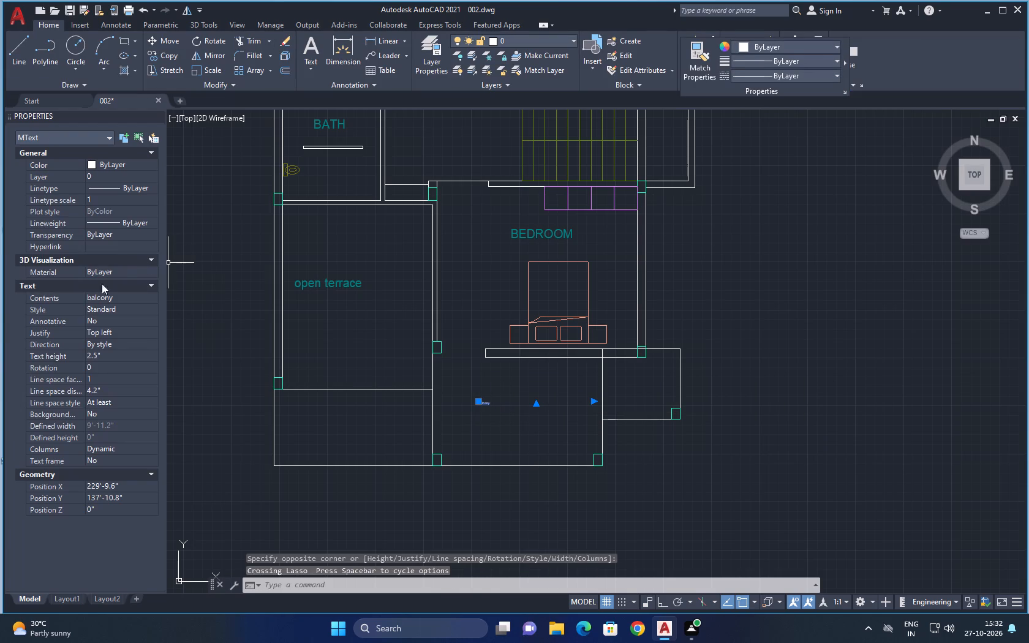
{"action": "left_click", "coordinate": [100, 356]}
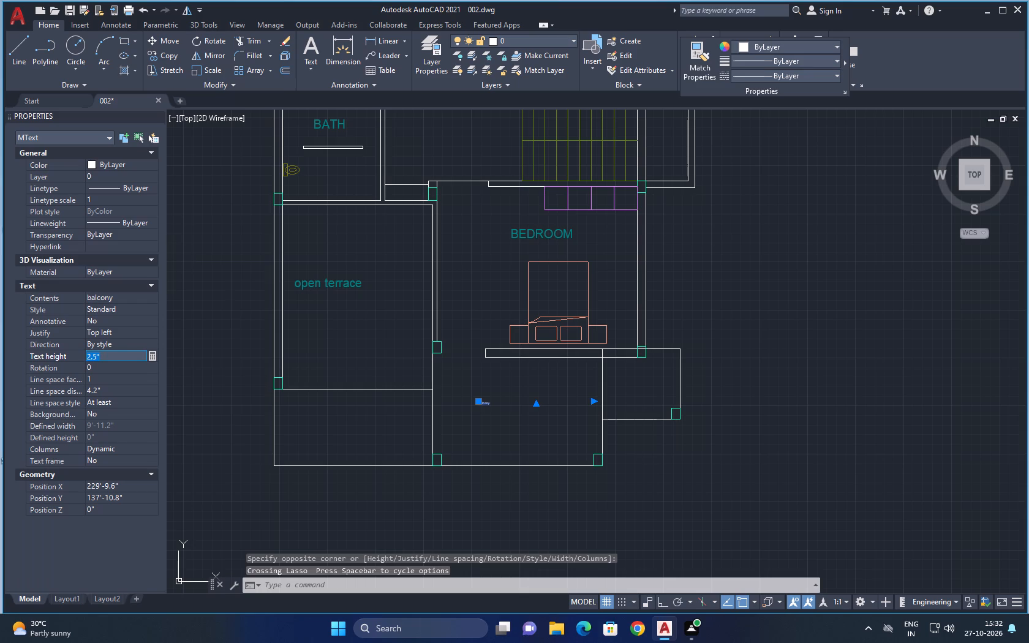
{"action": "key", "text": "9"}
{"action": "key", "text": "shift+quotedbl"}
{"action": "key", "text": "Return"}
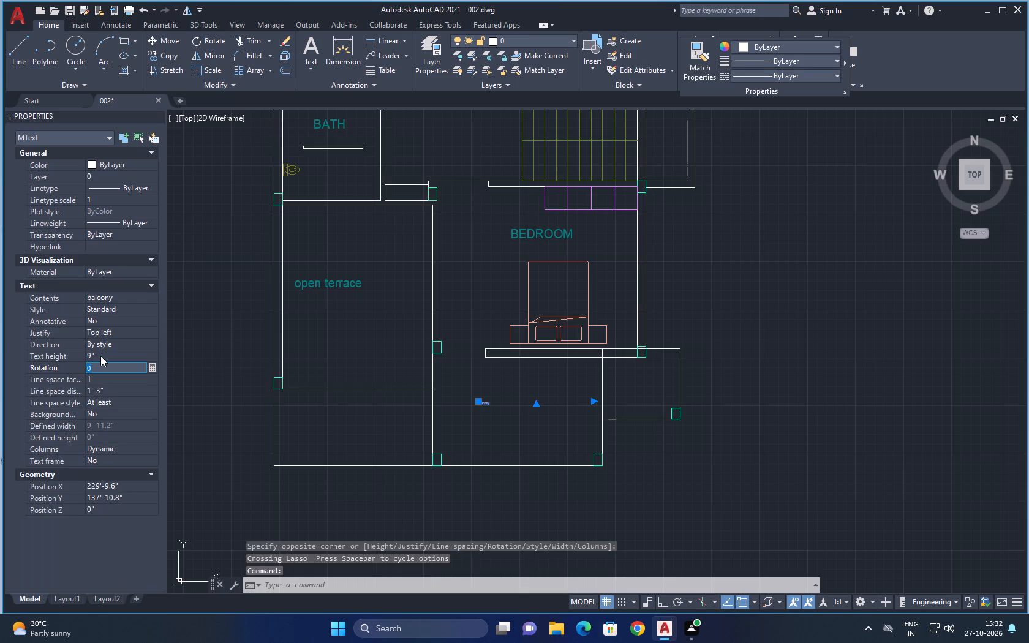
Put the balcony label on the TEXT layer.
{"action": "left_click", "coordinate": [143, 176]}
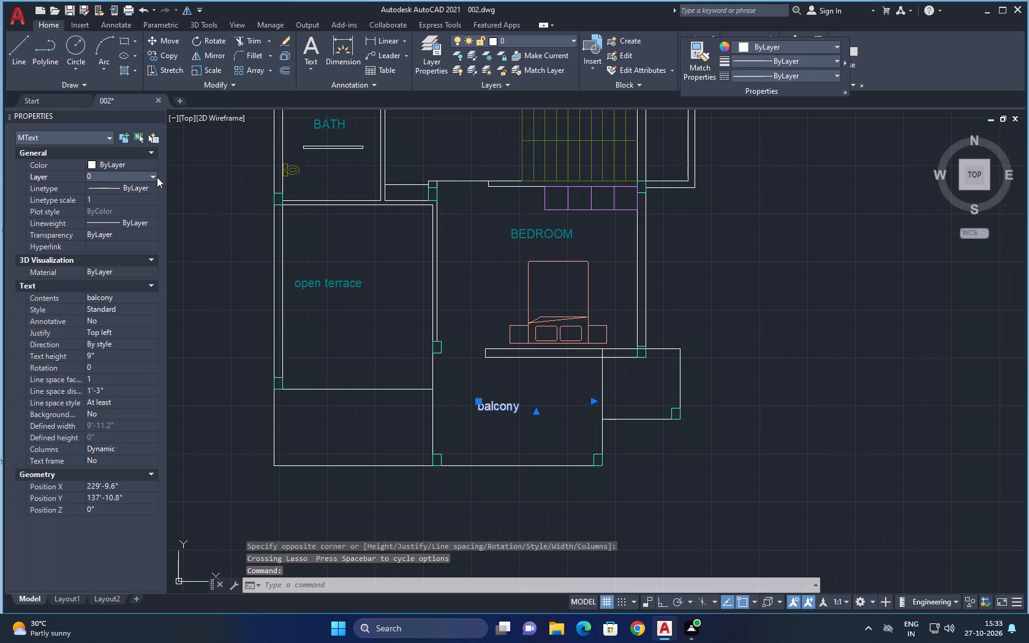
{"action": "left_click", "coordinate": [148, 175]}
{"action": "scroll", "coordinate": [126, 270], "scroll_direction": "down", "scroll_amount": 3}
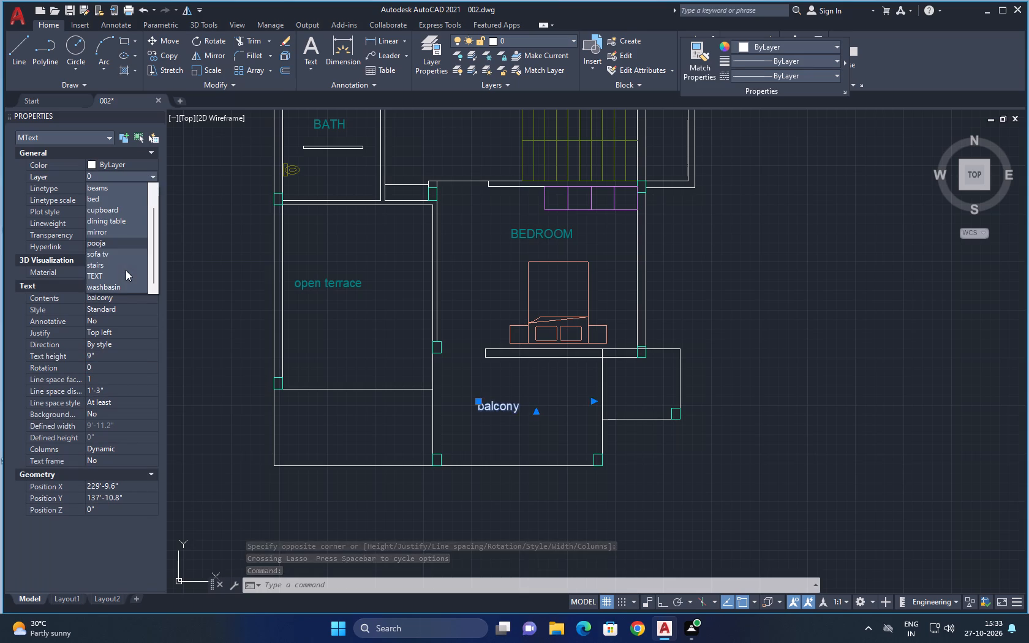
{"action": "left_click", "coordinate": [124, 276]}
{"action": "left_click", "coordinate": [668, 508]}
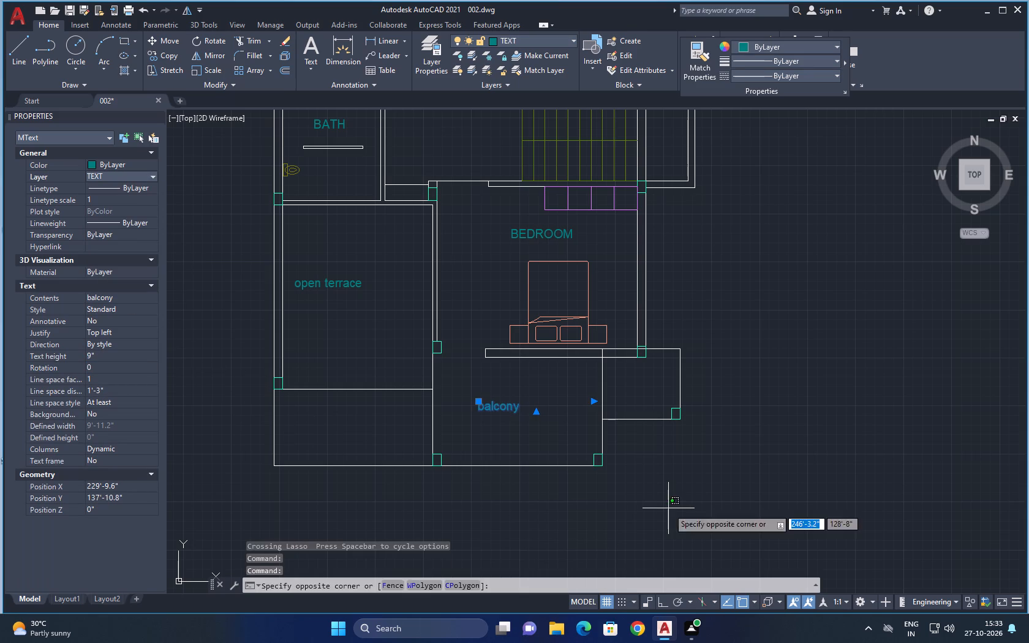
{"action": "key", "text": "Escape"}
{"action": "key", "text": "Escape"}
Add the multiline text title "FIRST FLOOR" in capitals below the second plan, level with the GROUND FLOOR title.
{"action": "scroll", "coordinate": [718, 461], "scroll_direction": "down", "scroll_amount": 2}
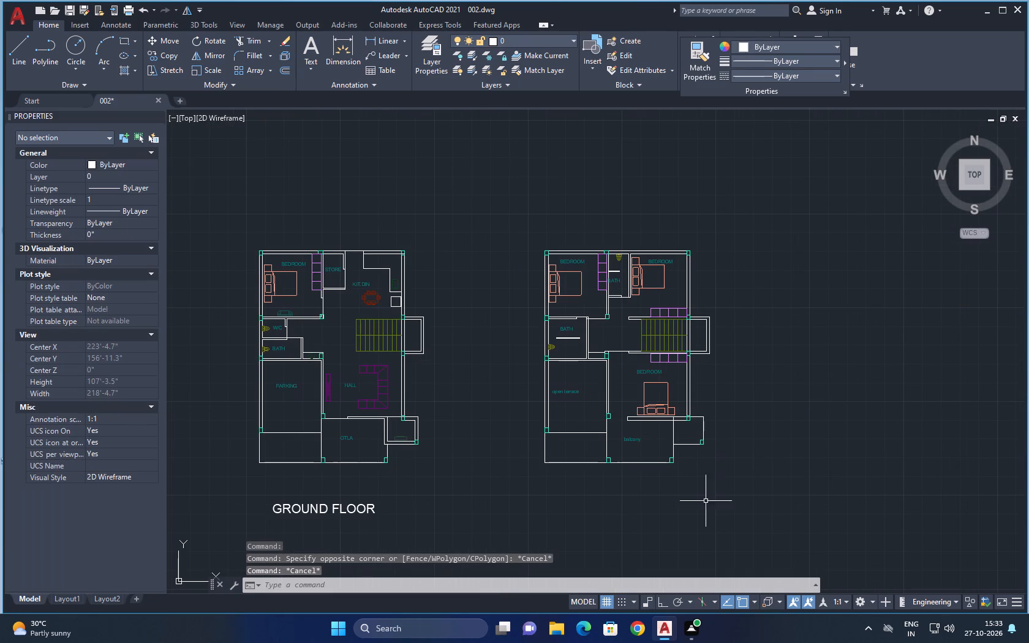
{"action": "middle_click_drag", "start_coordinate": [706, 502], "coordinate": [699, 445]}
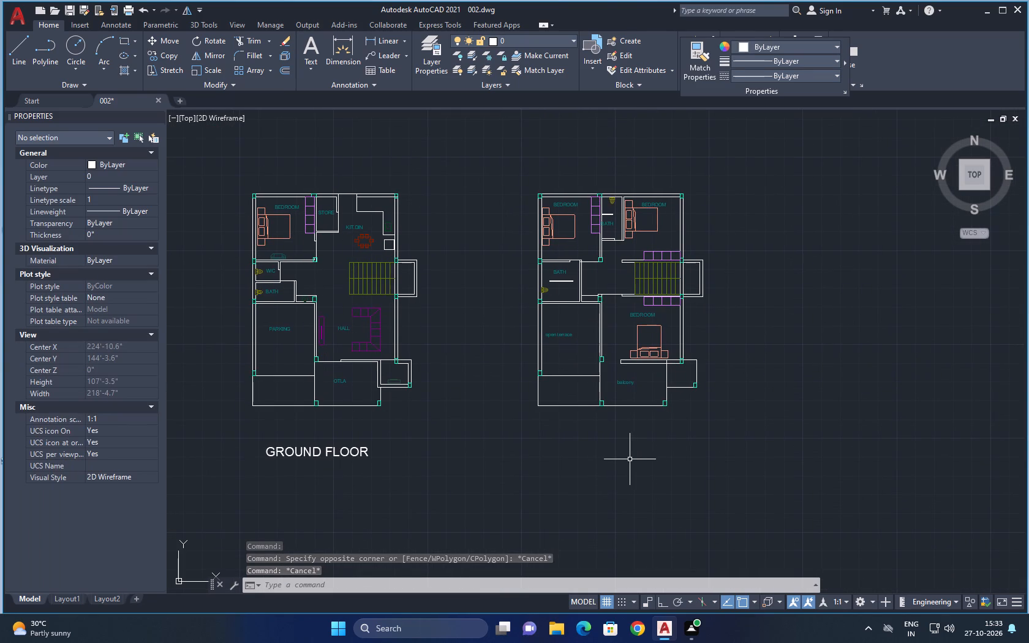
{"action": "left_click", "coordinate": [312, 50]}
{"action": "left_click", "coordinate": [541, 445]}
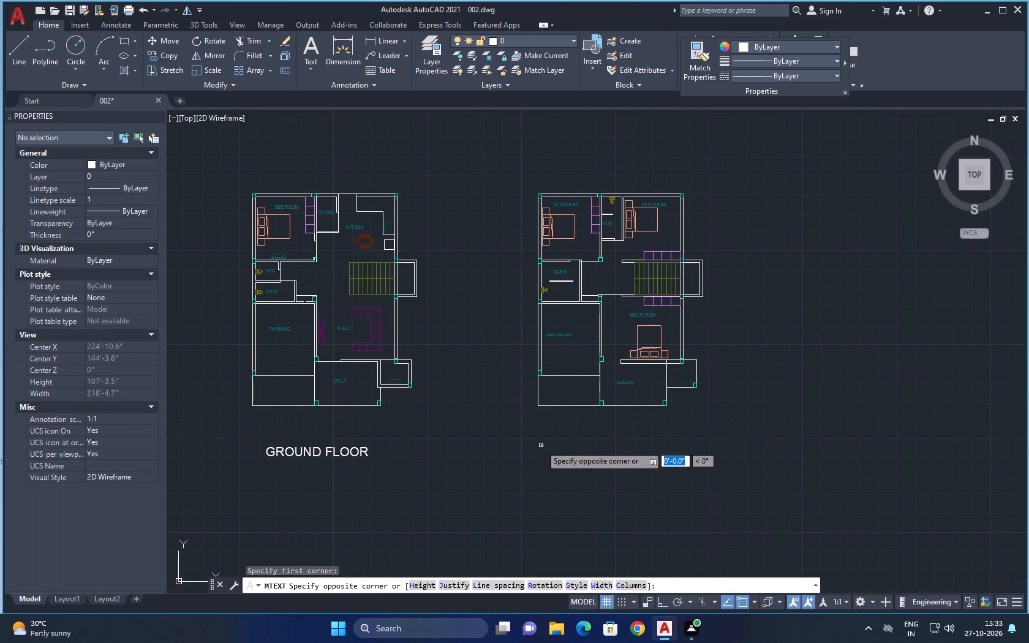
{"action": "left_click", "coordinate": [771, 467]}
{"action": "type", "text": "first floor"}
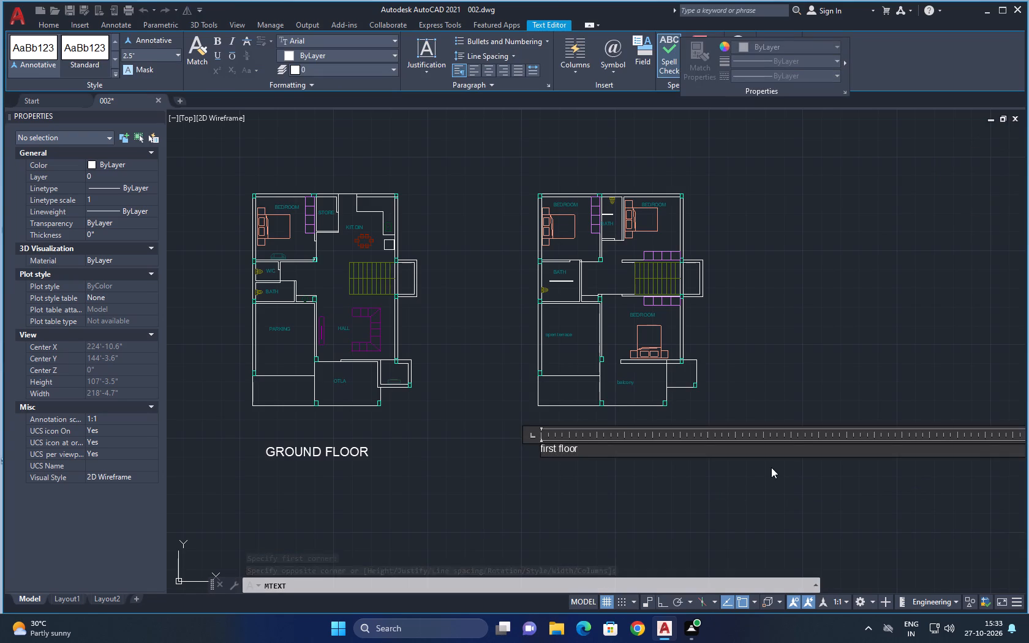
{"action": "key", "text": "BackSpace"}
{"action": "key", "text": "BackSpace"}
{"action": "key", "text": "BackSpace"}
{"action": "key", "text": "BackSpace"}
{"action": "key", "text": "BackSpace"}
{"action": "key", "text": "BackSpace"}
{"action": "key", "text": "BackSpace"}
{"action": "key", "text": "BackSpace"}
{"action": "key", "text": "BackSpace"}
{"action": "key", "text": "BackSpace"}
{"action": "key", "text": "BackSpace"}
{"action": "key", "text": "BackSpace"}
{"action": "key", "text": "BackSpace"}
{"action": "key", "text": "BackSpace"}
{"action": "key", "text": "BackSpace"}
{"action": "key", "text": "BackSpace"}
{"action": "key", "text": "BackSpace"}
{"action": "key", "text": "BackSpace"}
{"action": "key", "text": "BackSpace"}
{"action": "key", "text": "BackSpace"}
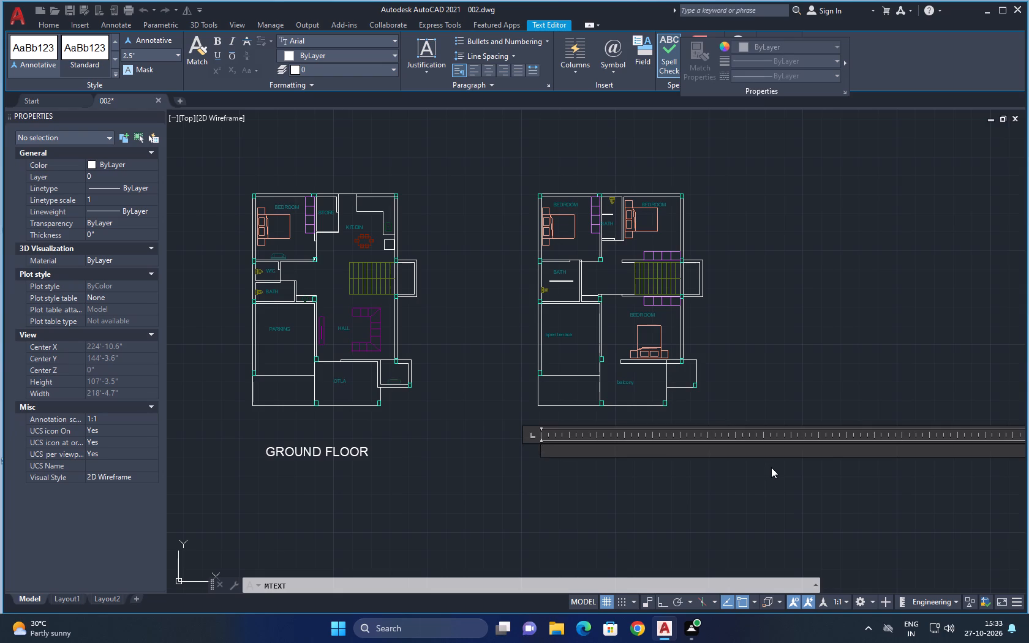
{"action": "type", "text": "FIRST FLOOR"}
{"action": "left_click", "coordinate": [753, 484]}
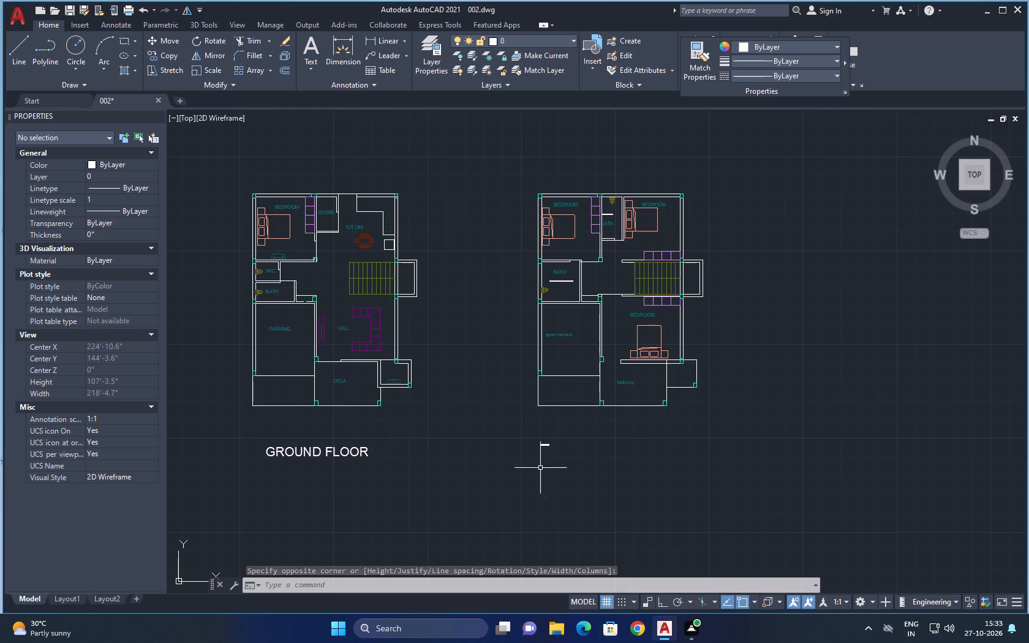
Set the FIRST FLOOR title's text height to 2'.
{"action": "left_click", "coordinate": [548, 446]}
{"action": "left_click", "coordinate": [128, 354]}
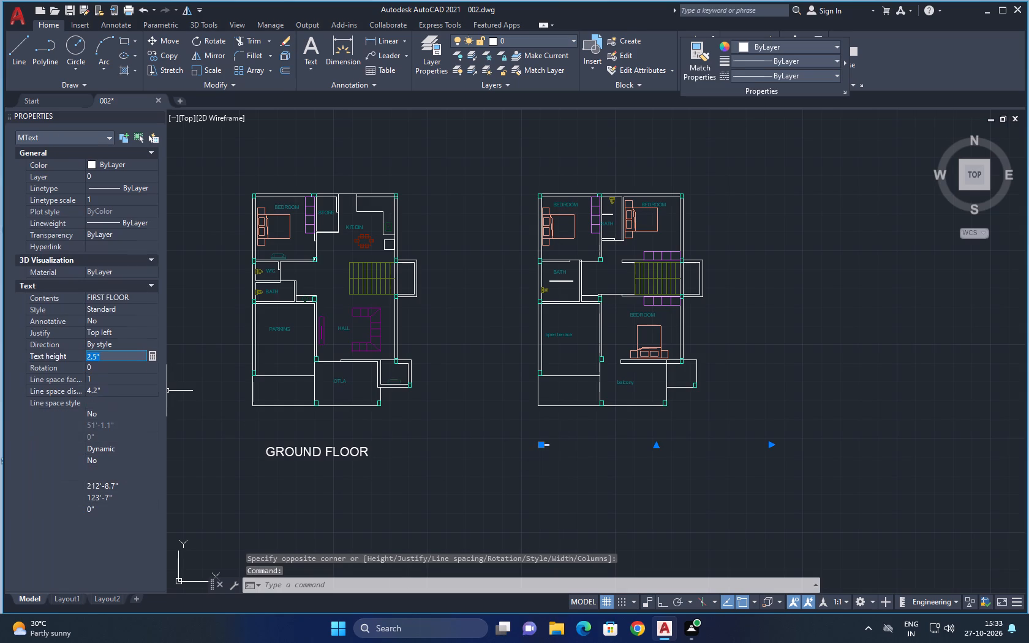
{"action": "key", "text": "2"}
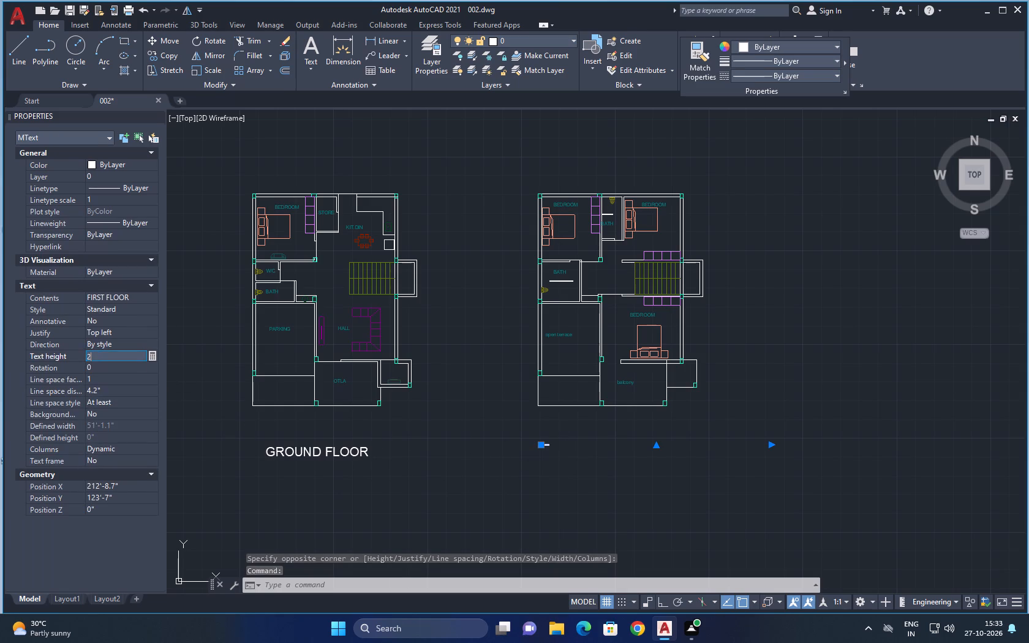
{"action": "key", "text": "apostrophe"}
{"action": "key", "text": "Return"}
{"action": "key", "text": "Escape"}
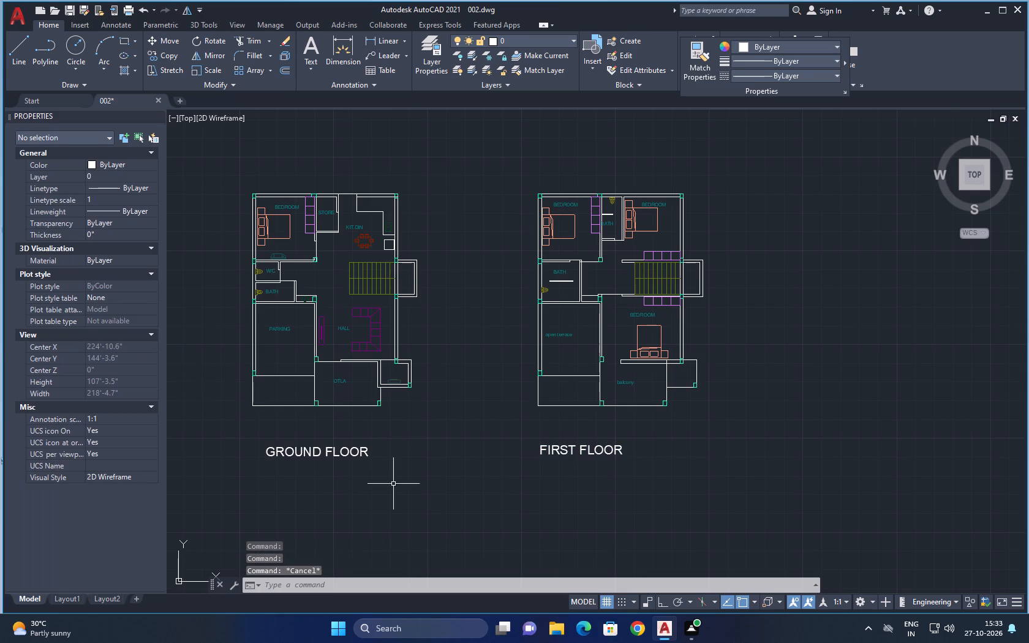
{"action": "key", "text": "Escape"}
{"action": "key", "text": "Escape"}
Save the drawing with both titled floor plans.
{"action": "key", "text": "ctrl+s"}
{"action": "key", "text": "ctrl+s"}
{"action": "scroll", "coordinate": [480, 460], "scroll_direction": "down", "scroll_amount": 1}
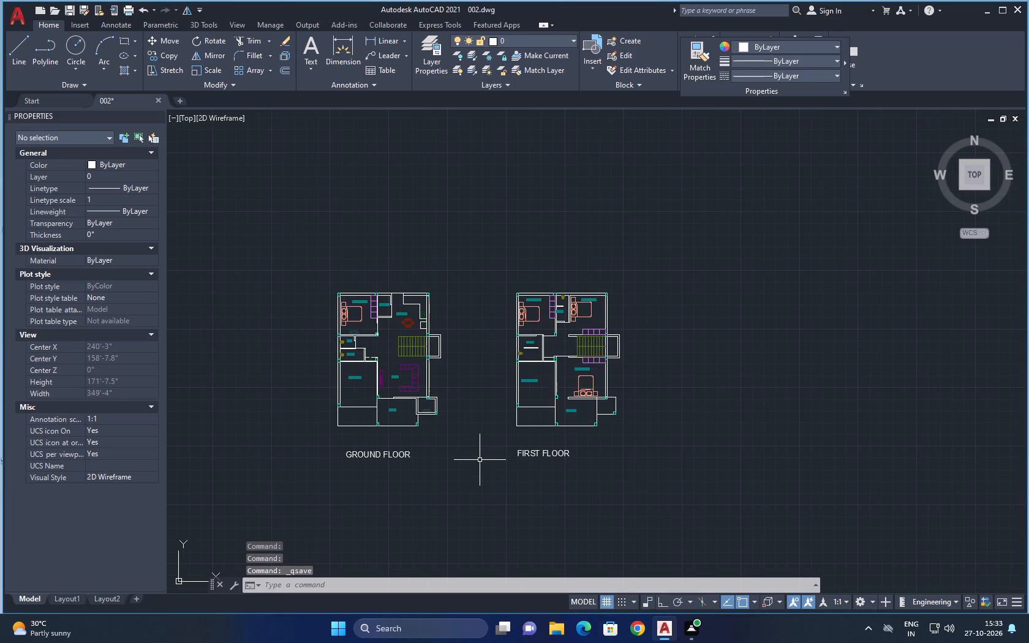
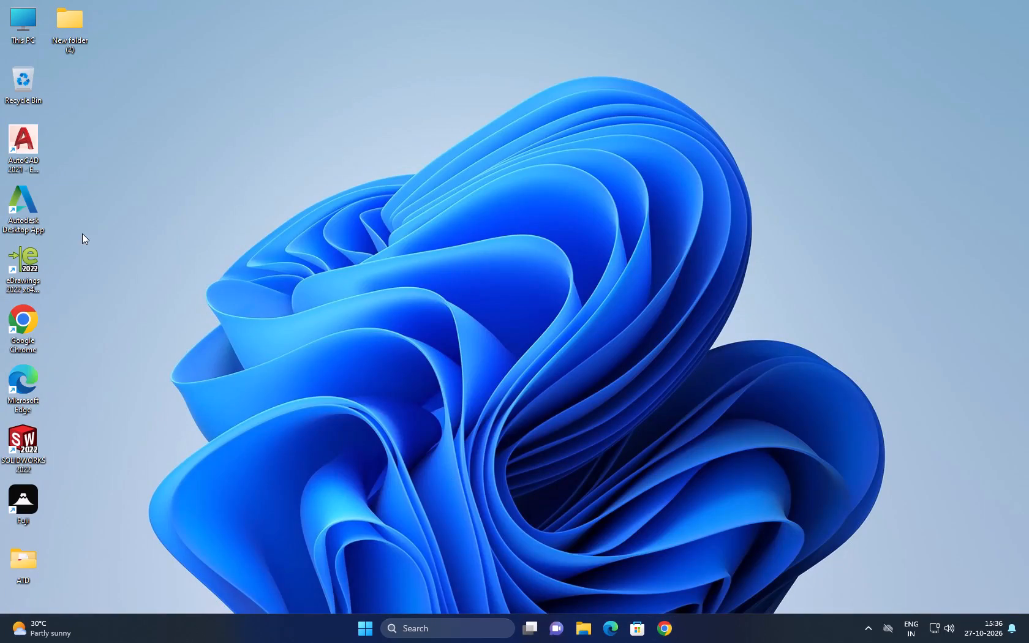
Launch AutoCAD 2021 and close the drawing recovery notice.
{"action": "double_click", "coordinate": [24, 129]}
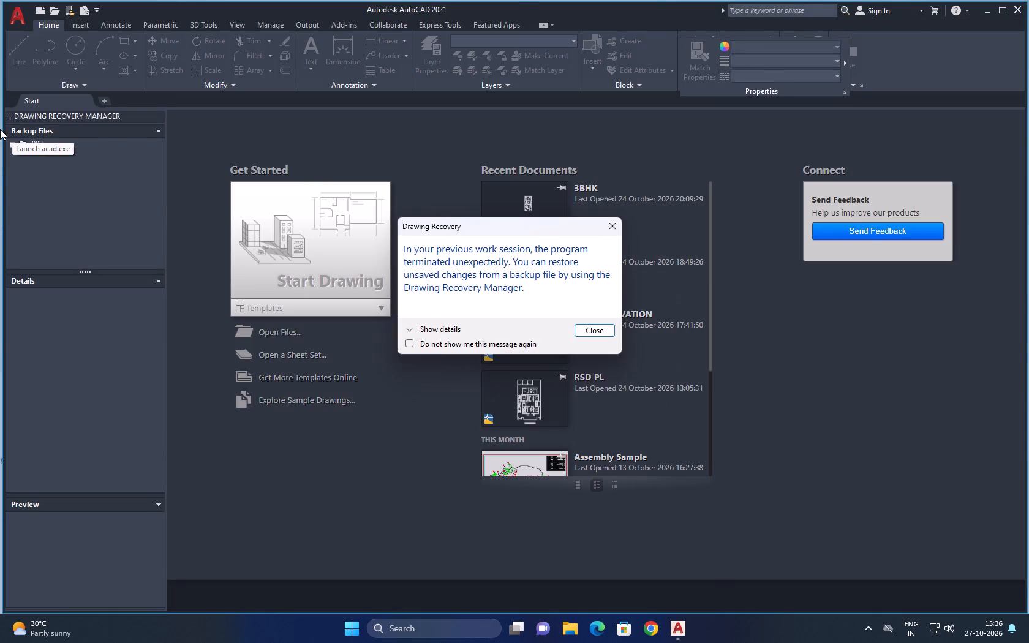
{"action": "left_click", "coordinate": [591, 329]}
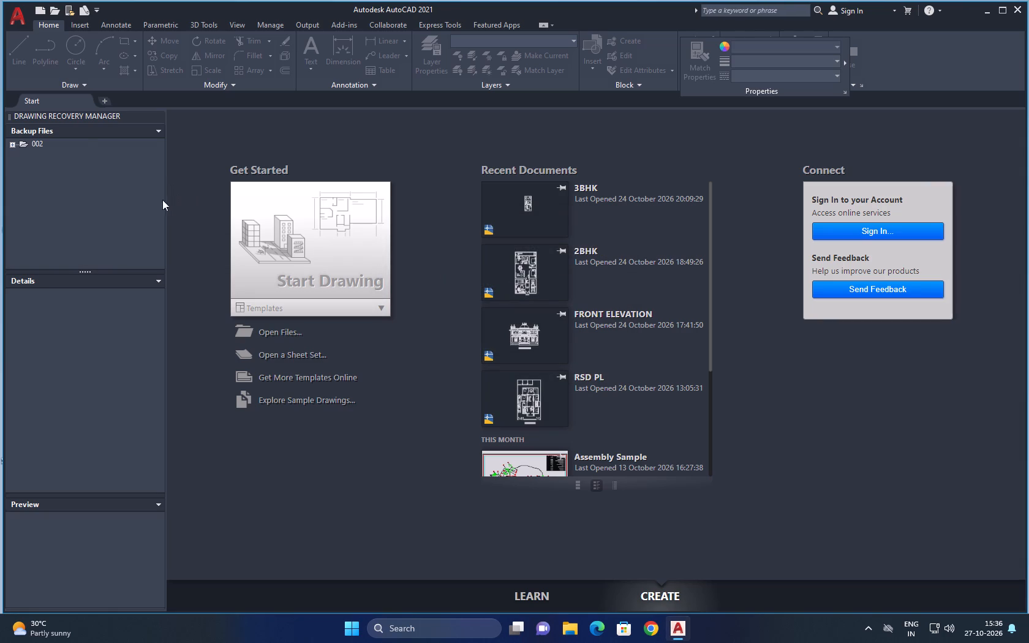
Open the drawing 002.dwg from the Documents folder.
{"action": "left_click", "coordinate": [21, 139]}
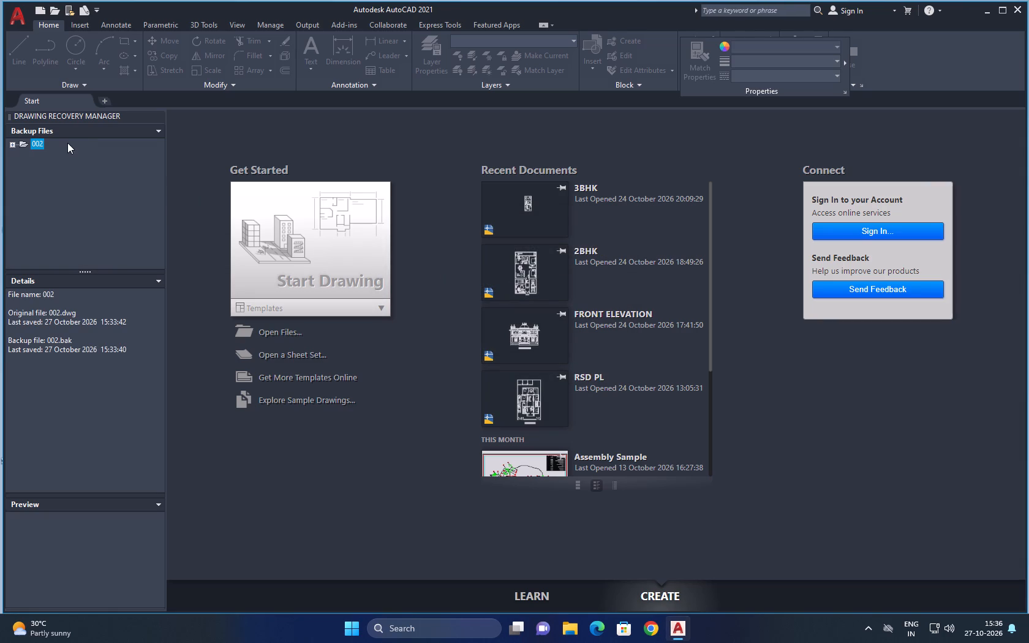
{"action": "left_click", "coordinate": [67, 143]}
{"action": "left_click", "coordinate": [278, 333]}
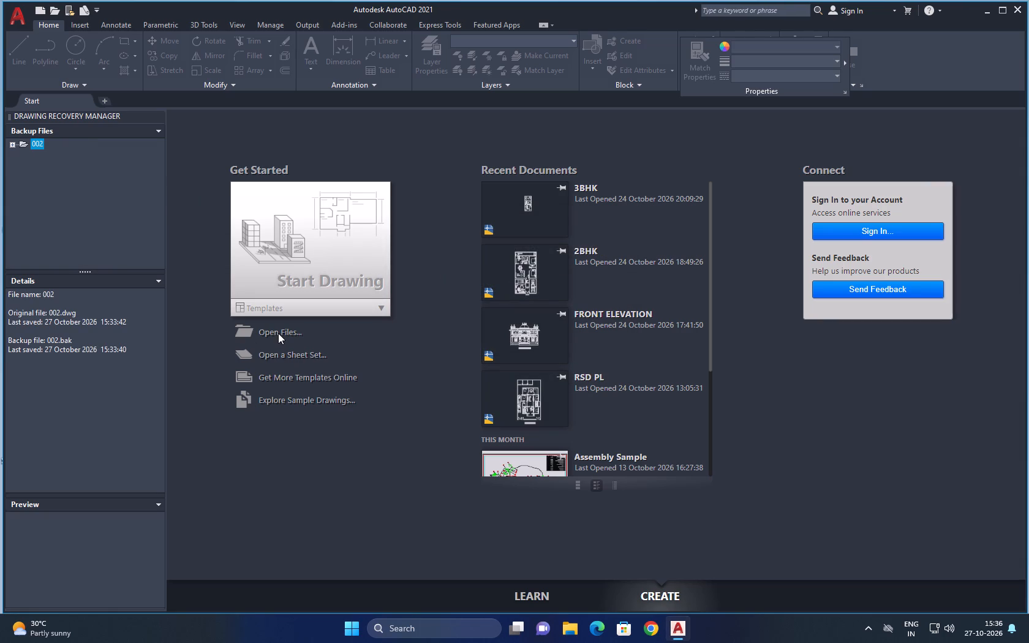
{"action": "left_click", "coordinate": [274, 328]}
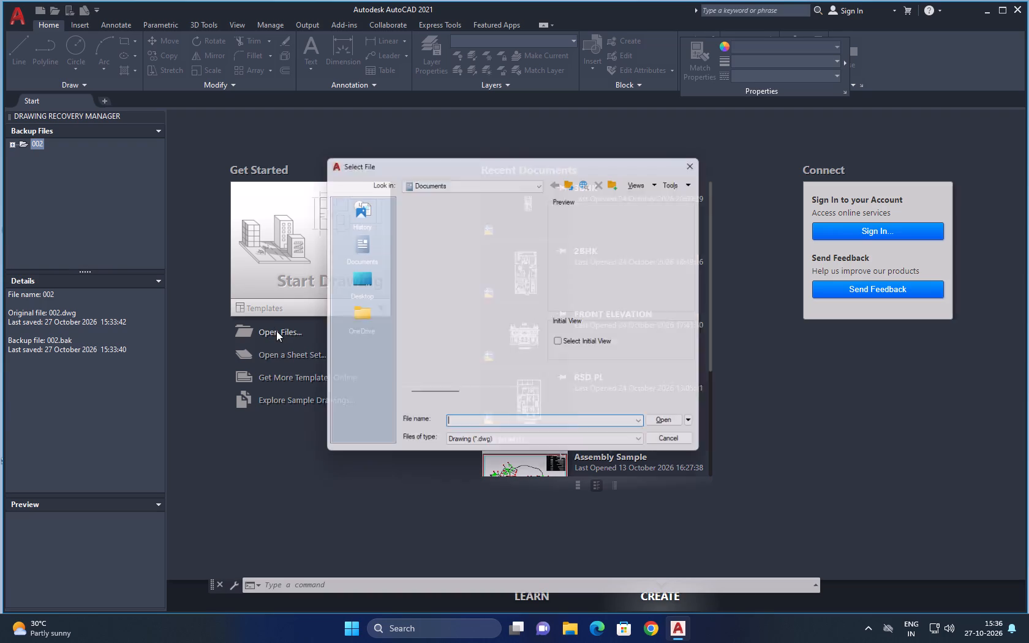
{"action": "left_click", "coordinate": [428, 297]}
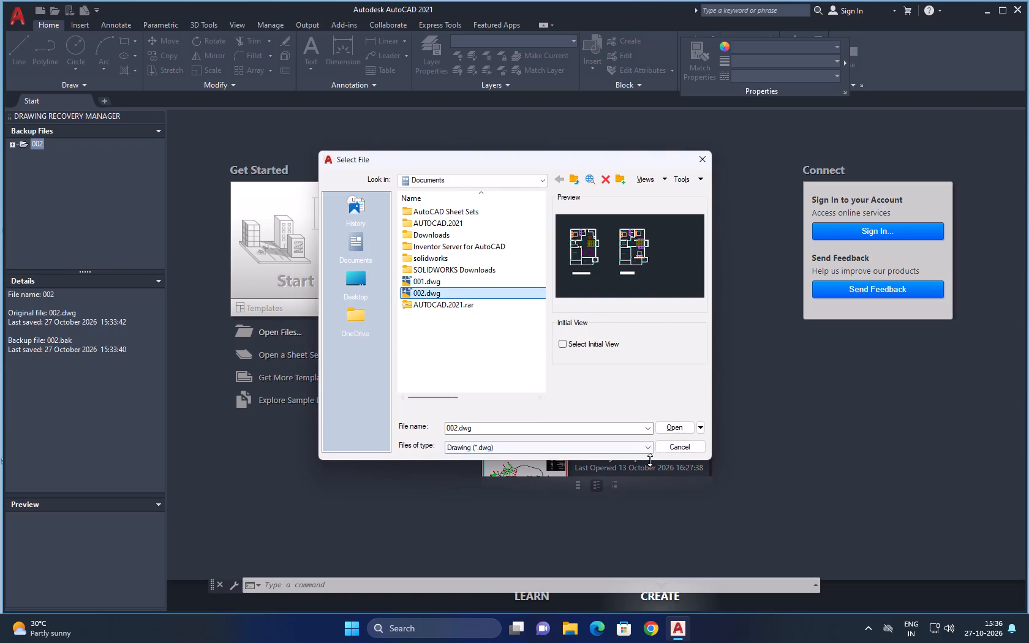
{"action": "left_click", "coordinate": [674, 425]}
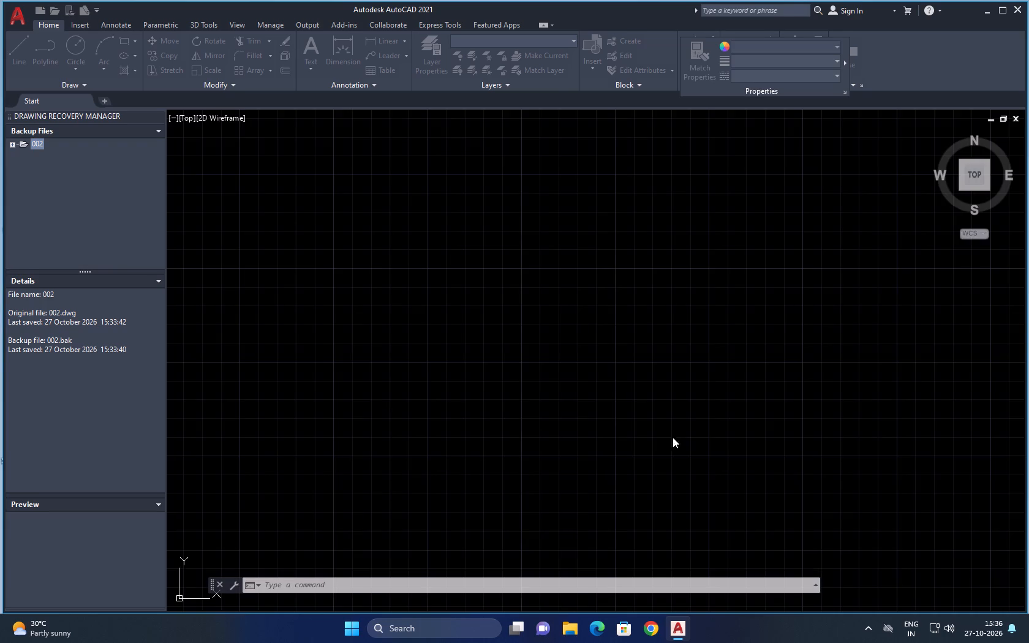
Save the reopened 002.dwg with both the ground and first floor plans in view.
{"action": "scroll", "coordinate": [585, 457], "scroll_direction": "up", "scroll_amount": 1}
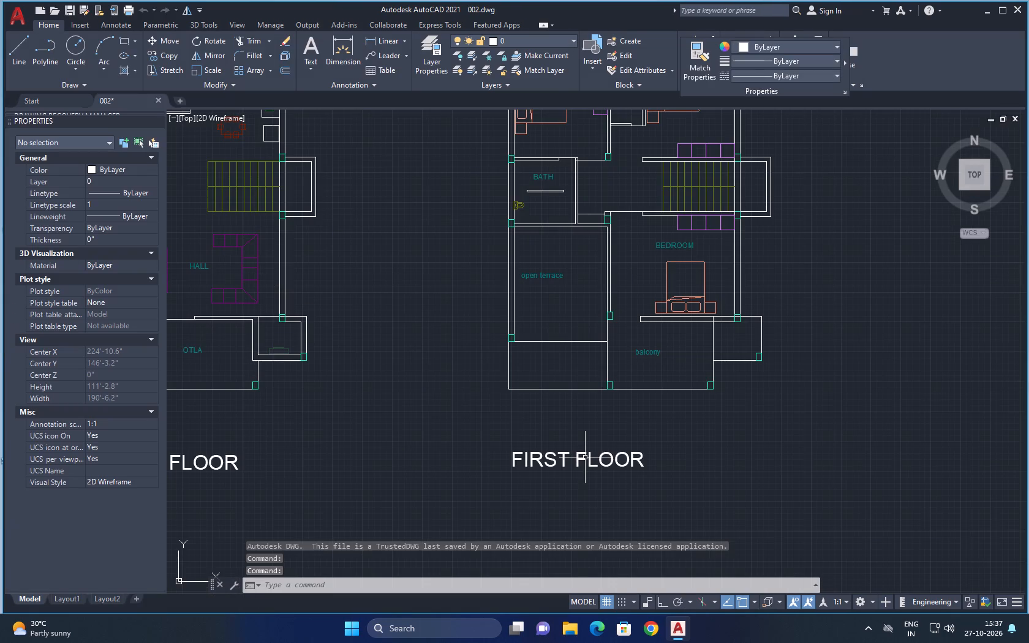
{"action": "scroll", "coordinate": [585, 457], "scroll_direction": "down", "scroll_amount": 1}
{"action": "key", "text": "ctrl+s"}
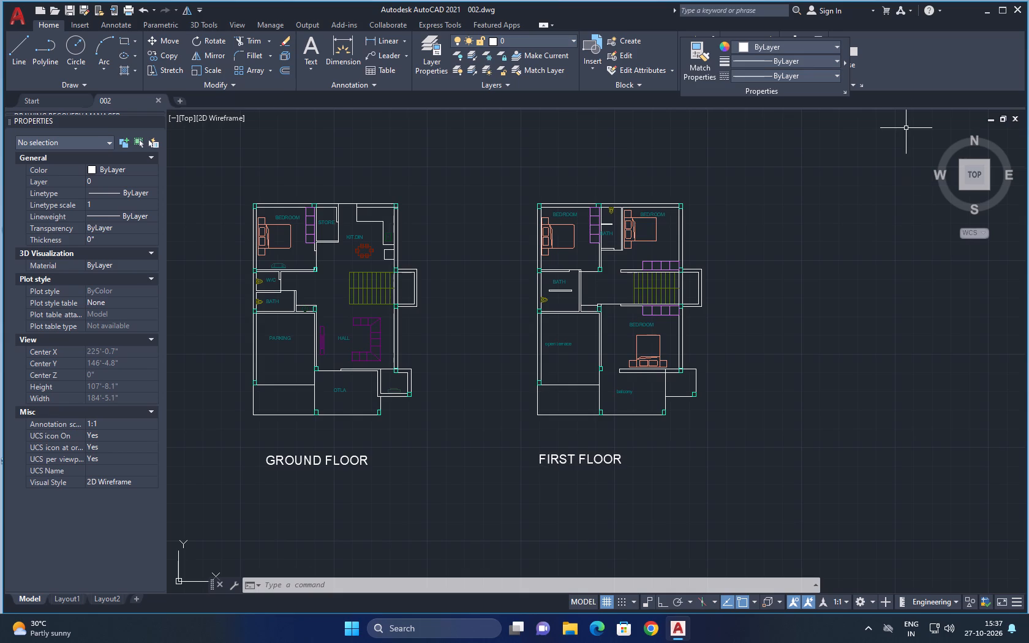
Minimize the drawing window and launch Fuji from the desktop.
{"action": "left_click", "coordinate": [989, 5]}
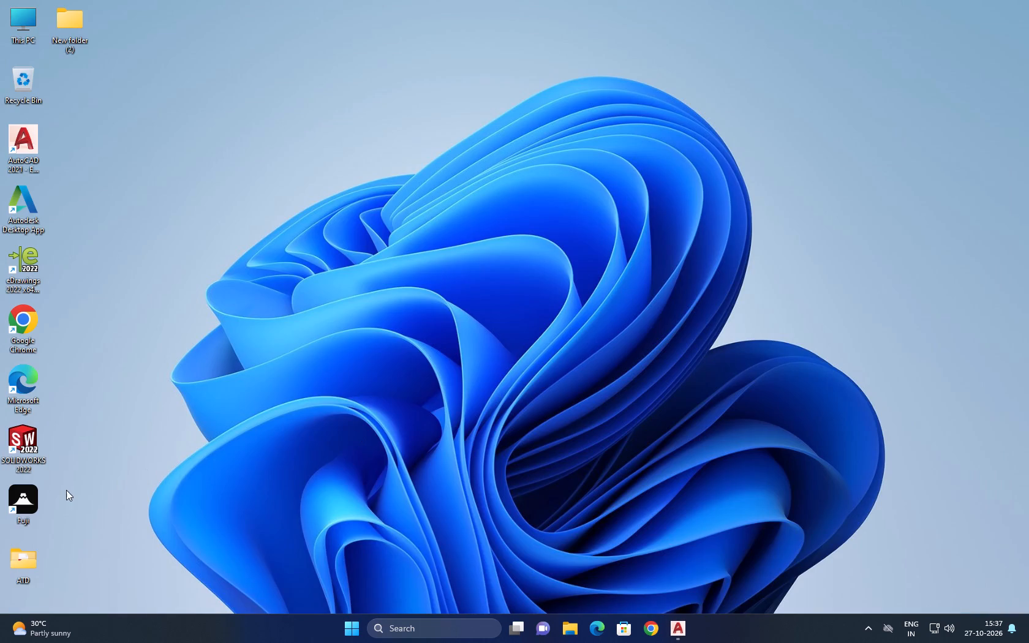
{"action": "double_click", "coordinate": [32, 498]}
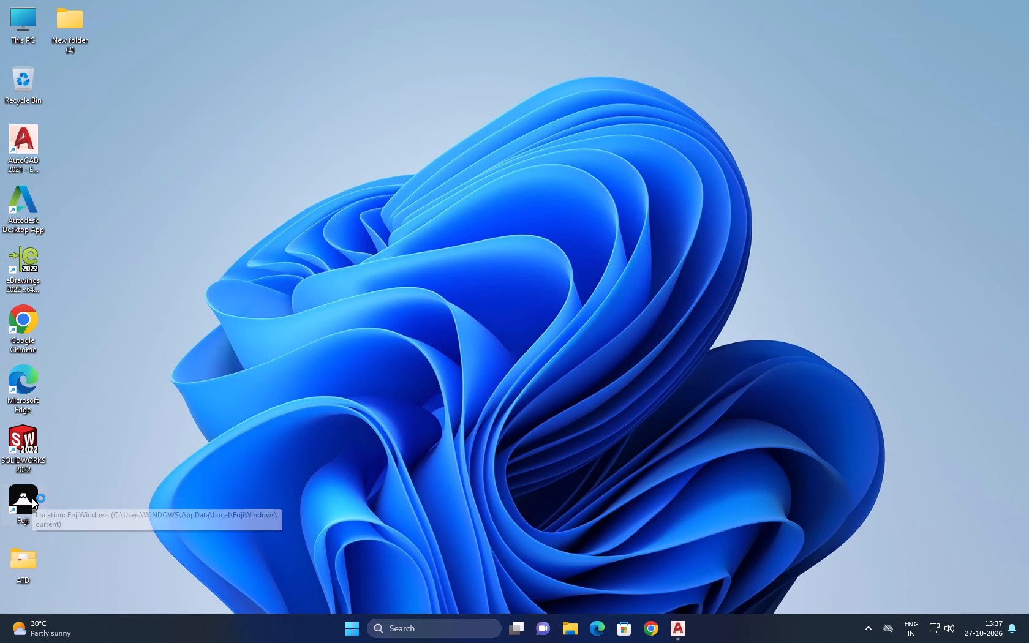
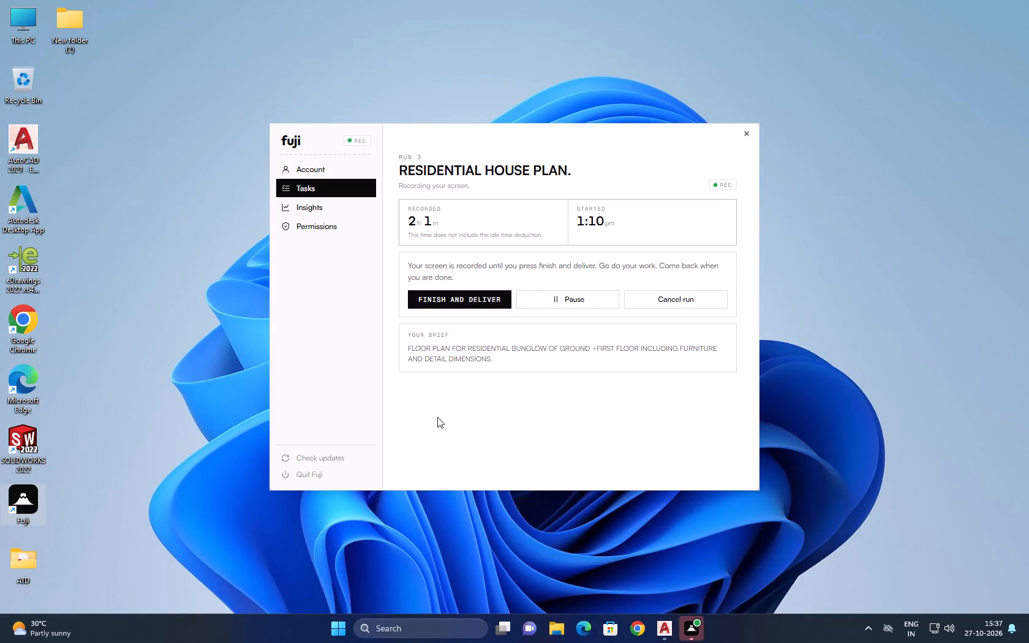
Switch back to AutoCAD and centre the ground and first floor plans of 002.dwg for viewing.
{"action": "left_click", "coordinate": [659, 622]}
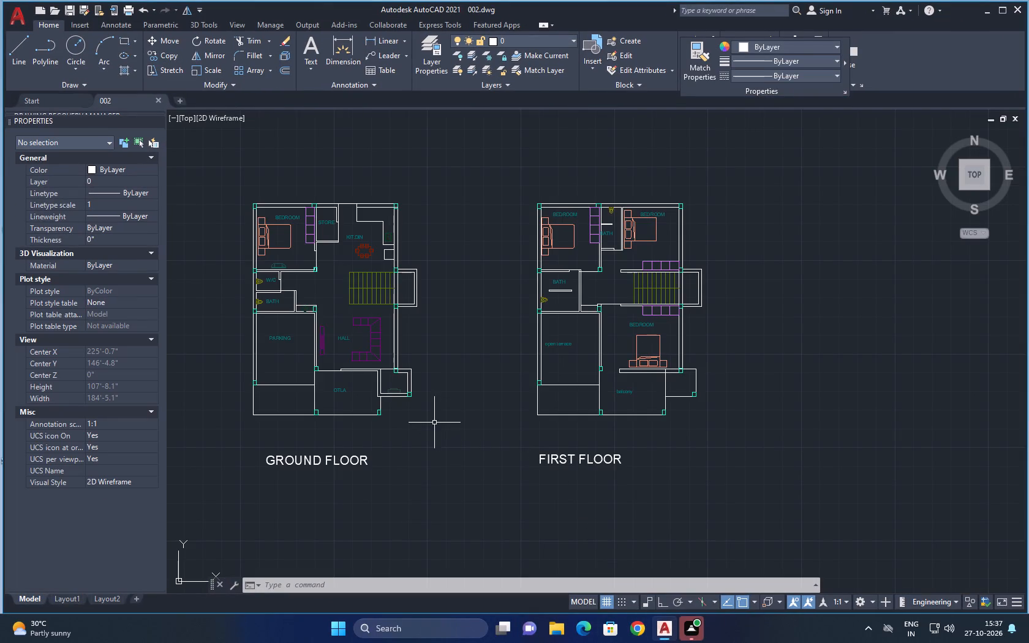
{"action": "middle_click_drag", "start_coordinate": [430, 421], "coordinate": [491, 418]}
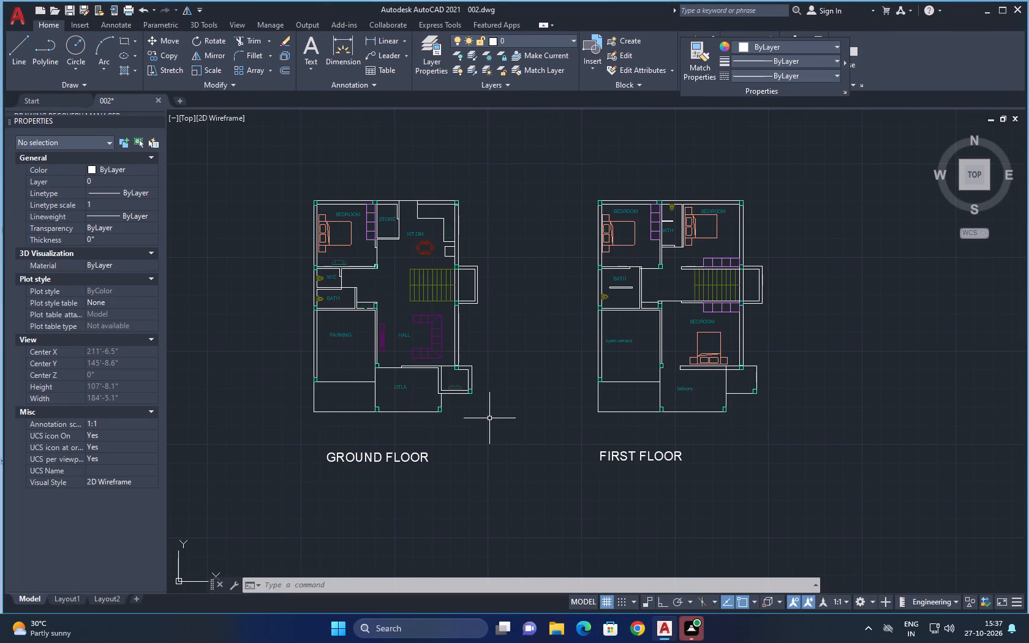
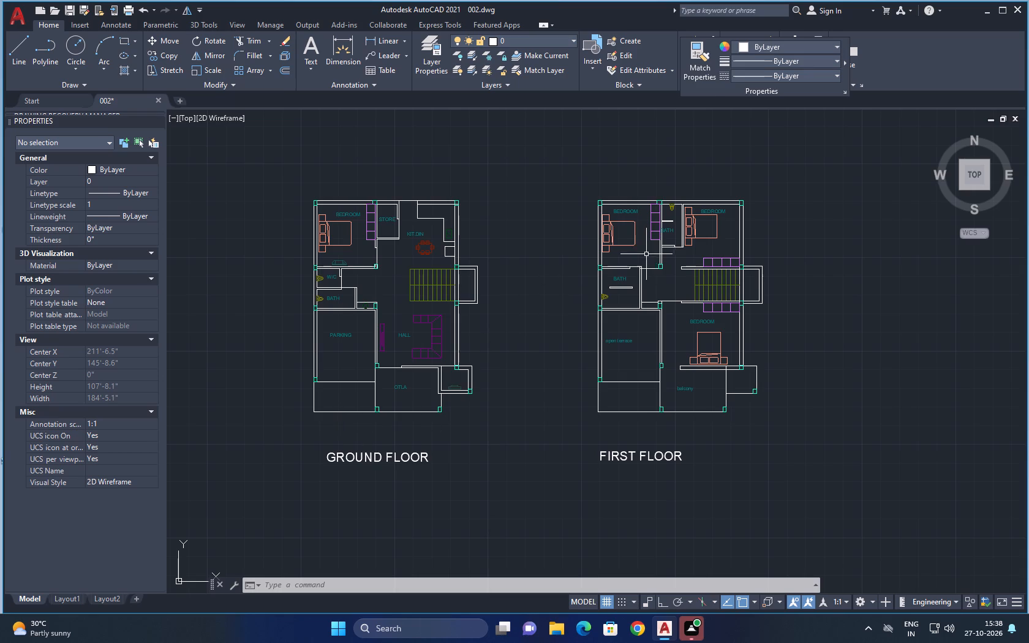
Save the 002.dwg drawing containing the ground and first floor plans.
{"action": "left_click_drag", "start_coordinate": [674, 57], "coordinate": [743, 55]}
{"action": "left_click", "coordinate": [731, 50]}
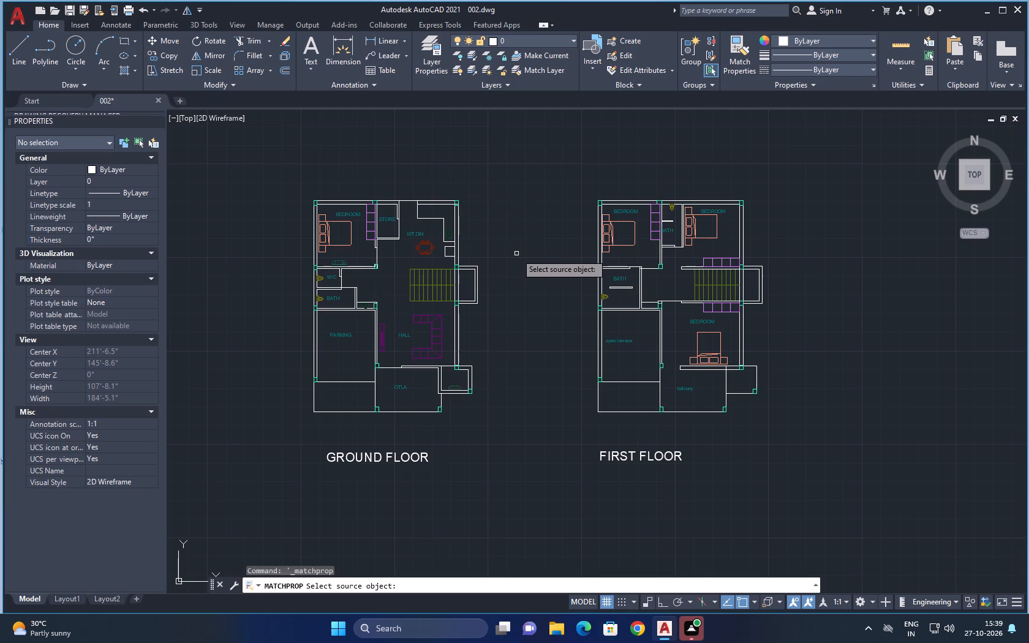
{"action": "key", "text": "ctrl+s"}
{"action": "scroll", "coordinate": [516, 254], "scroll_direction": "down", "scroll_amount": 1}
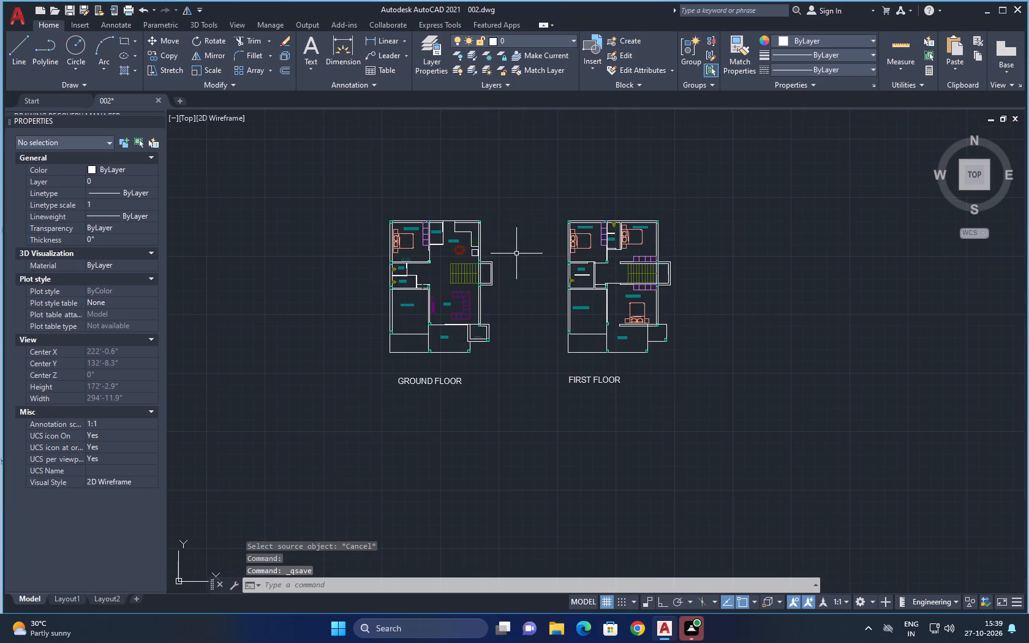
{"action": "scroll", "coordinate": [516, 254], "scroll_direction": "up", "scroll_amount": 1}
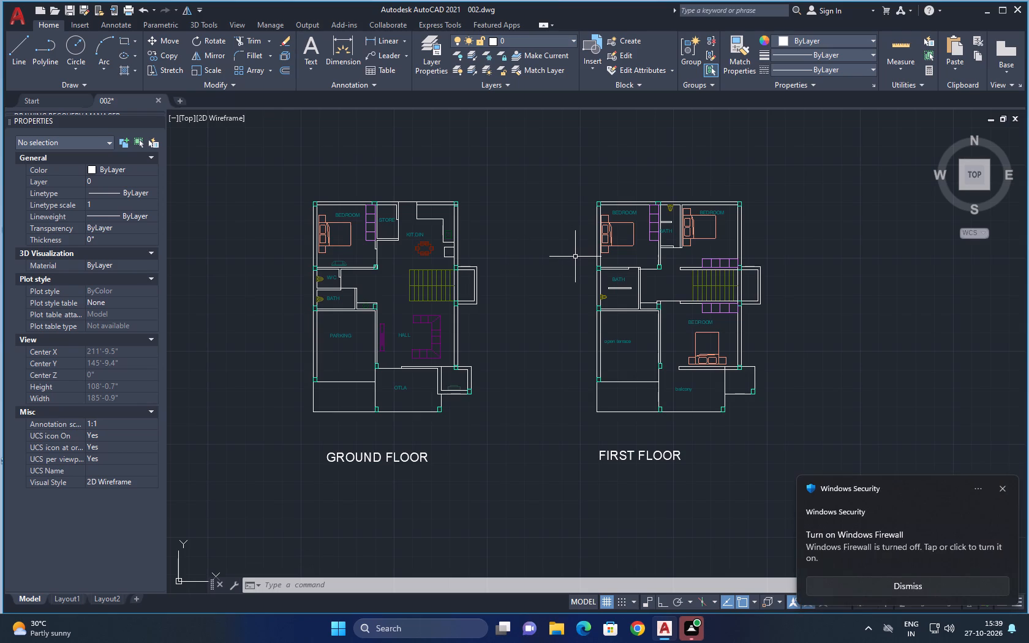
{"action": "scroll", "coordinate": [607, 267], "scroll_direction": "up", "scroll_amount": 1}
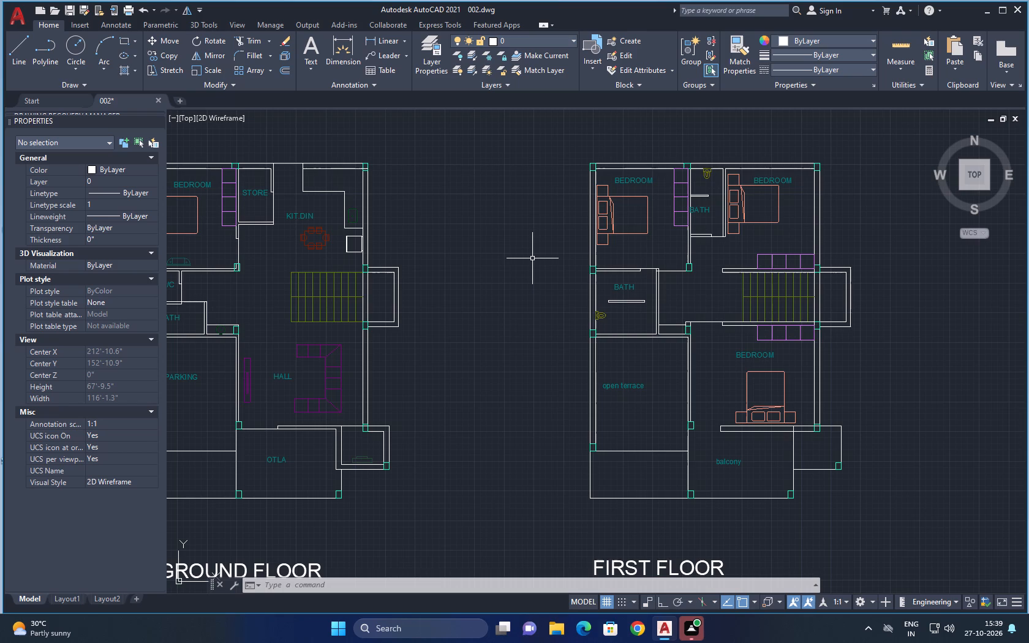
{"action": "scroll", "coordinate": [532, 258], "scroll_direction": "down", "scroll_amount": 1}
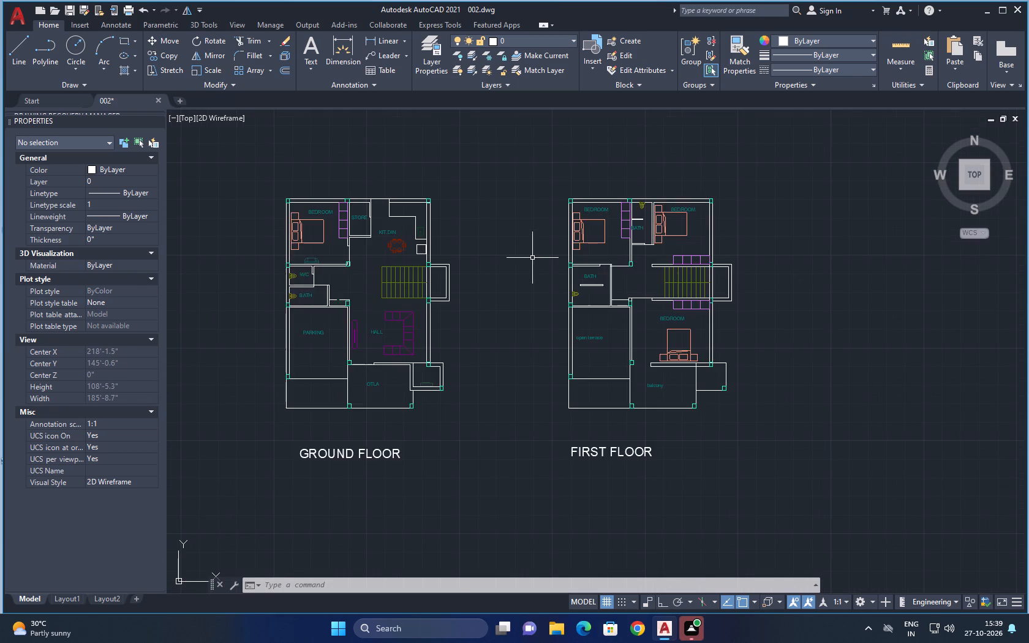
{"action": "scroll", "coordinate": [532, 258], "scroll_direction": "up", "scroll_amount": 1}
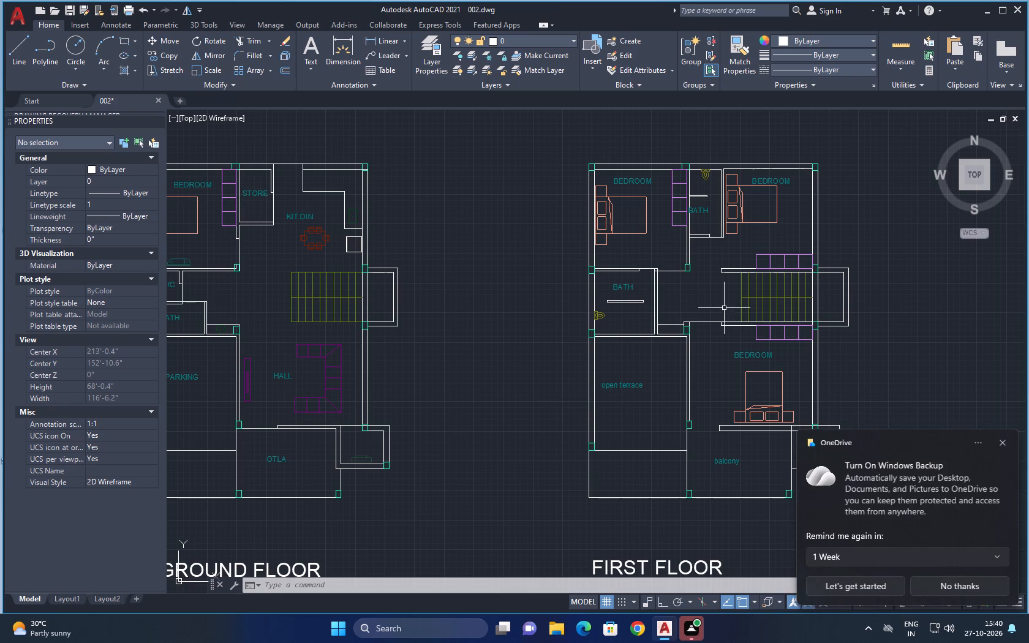
Dismiss the OneDrive backup notification covering the drawing area.
{"action": "left_click", "coordinate": [1009, 445]}
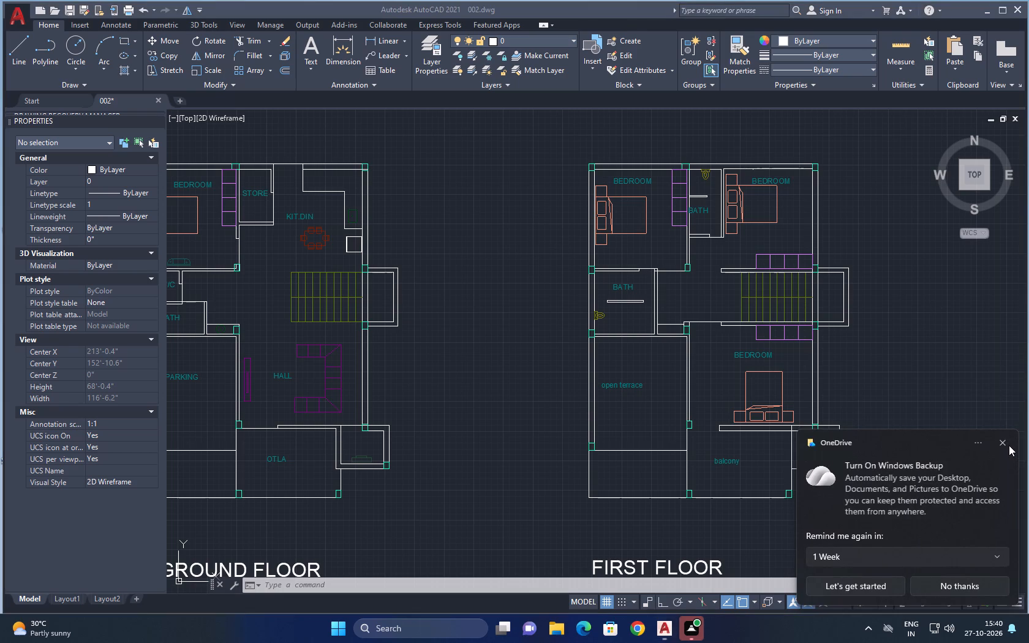
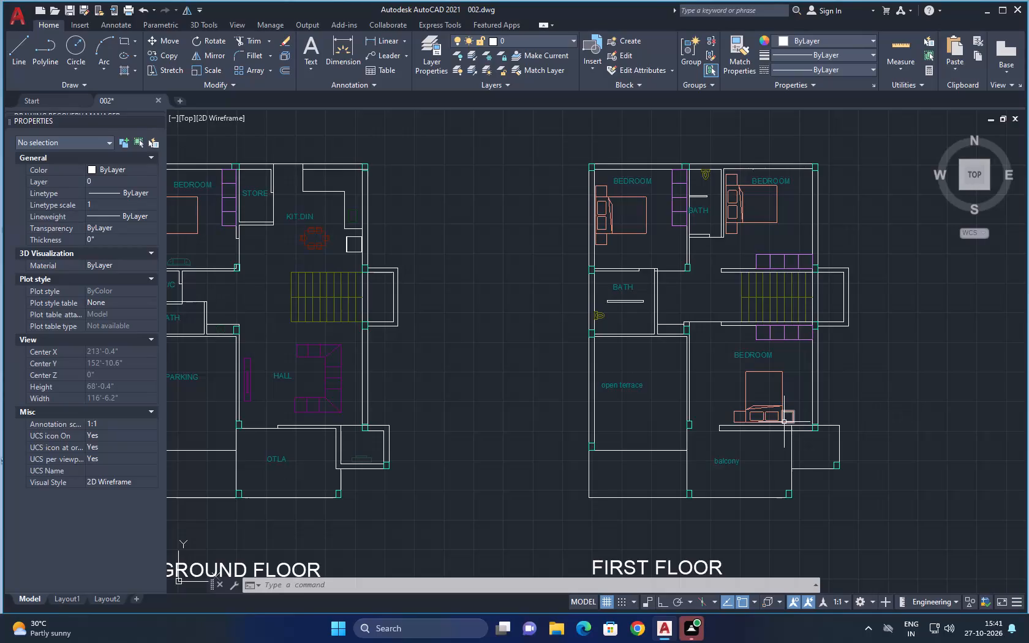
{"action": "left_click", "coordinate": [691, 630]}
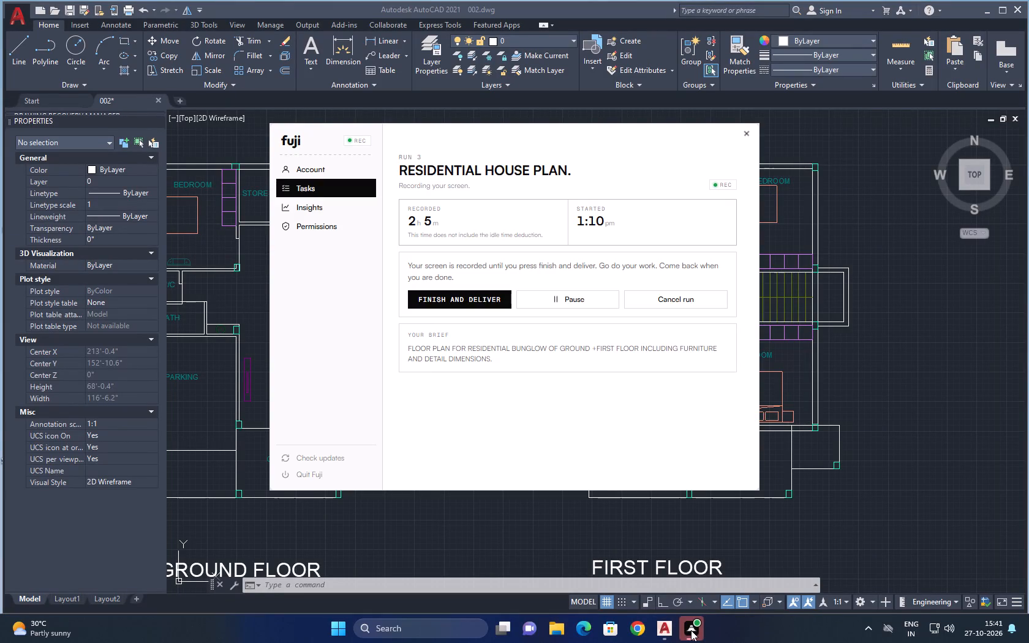